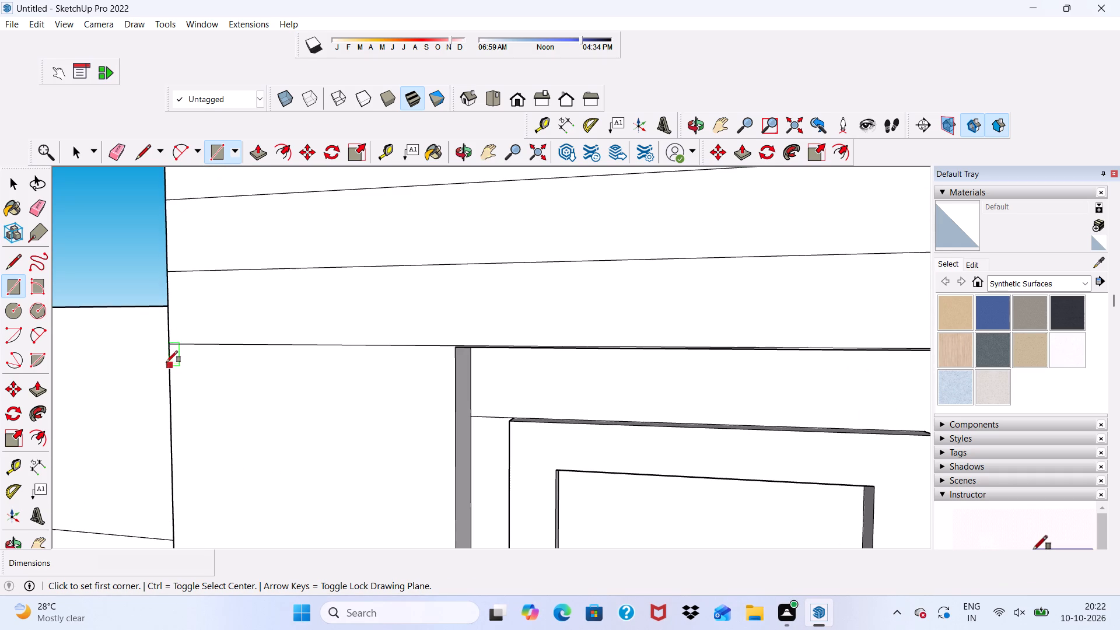
Draw a rectangle about 9" by 3' 5" across the narrow wall strip beside the top-floor door, just below the roof bands.
{"action": "left_click", "coordinate": [167, 354]}
{"action": "scroll", "coordinate": [239, 388], "scroll_direction": "down", "scroll_amount": 4}
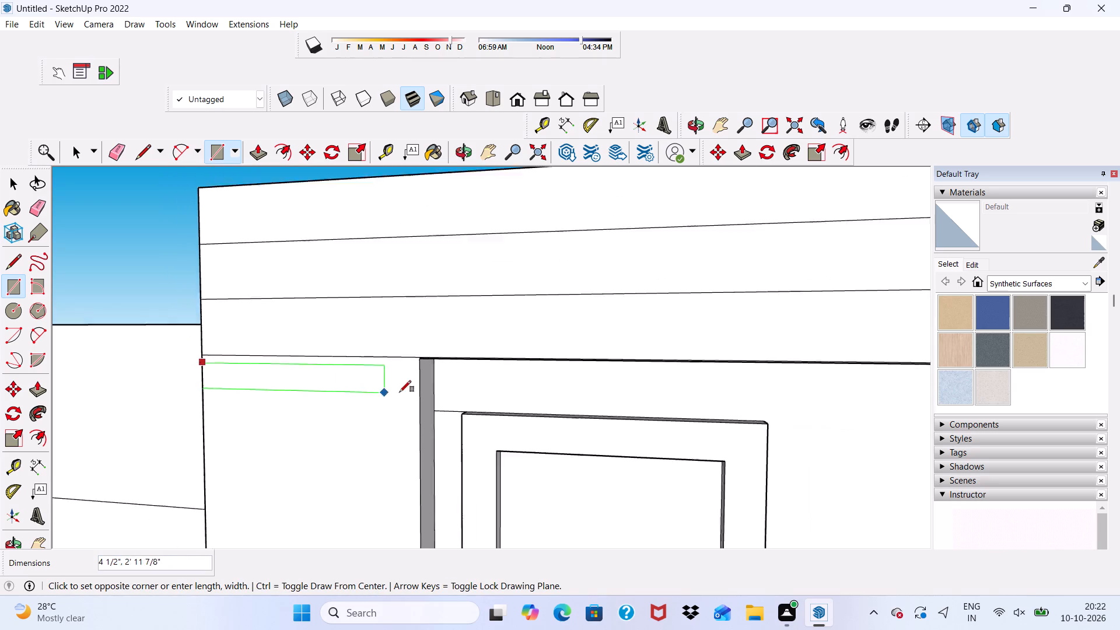
{"action": "scroll", "coordinate": [400, 392], "scroll_direction": "down", "scroll_amount": 1}
{"action": "scroll", "coordinate": [407, 401], "scroll_direction": "up", "scroll_amount": 5}
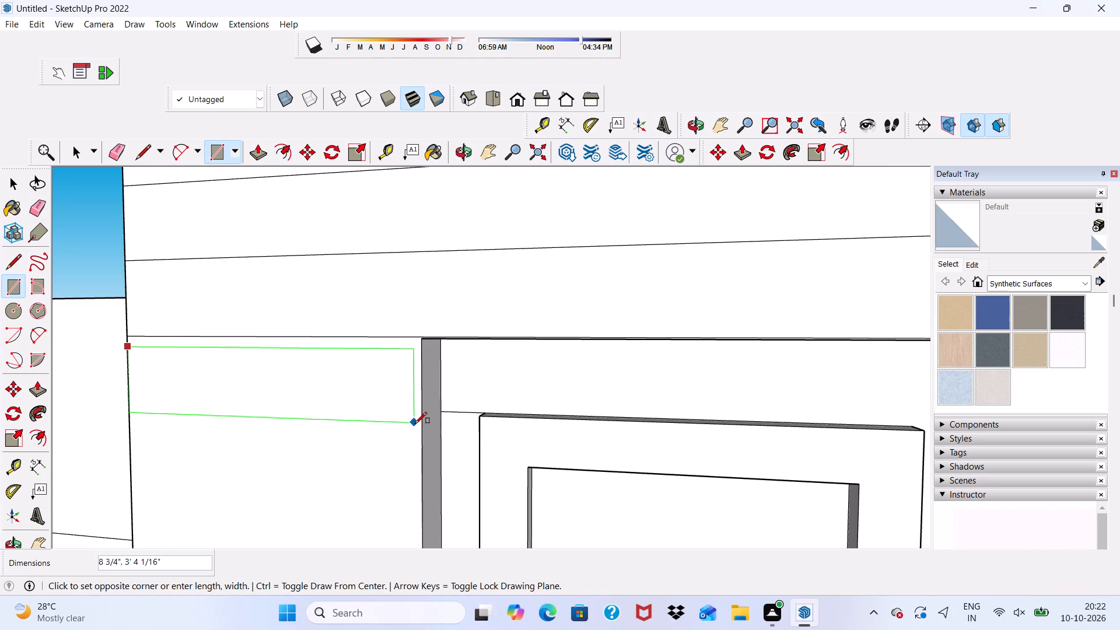
{"action": "left_click", "coordinate": [418, 425]}
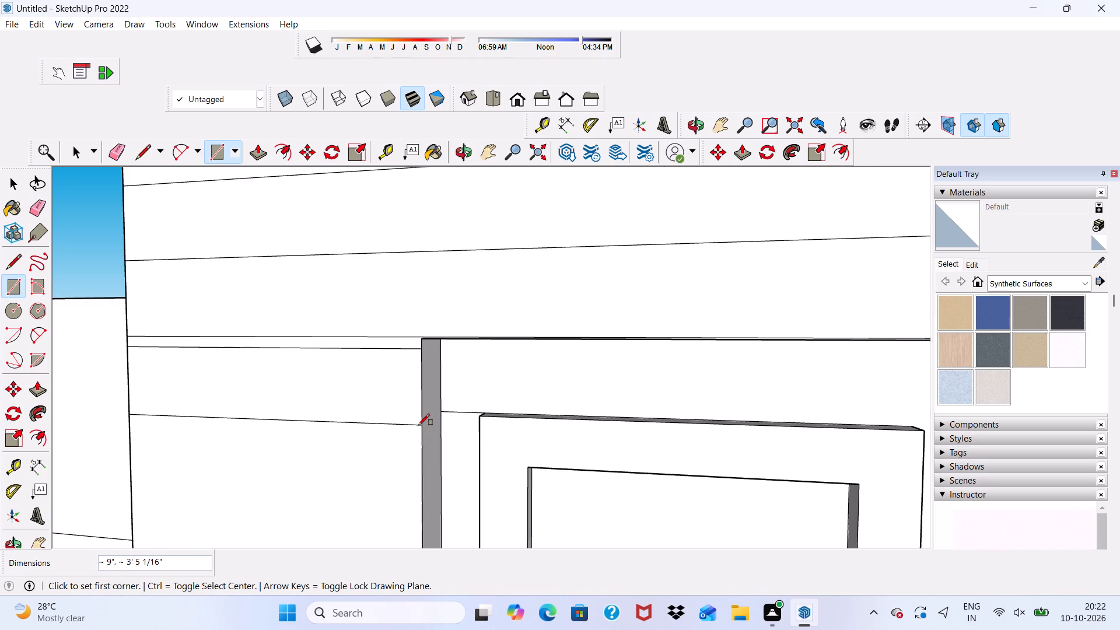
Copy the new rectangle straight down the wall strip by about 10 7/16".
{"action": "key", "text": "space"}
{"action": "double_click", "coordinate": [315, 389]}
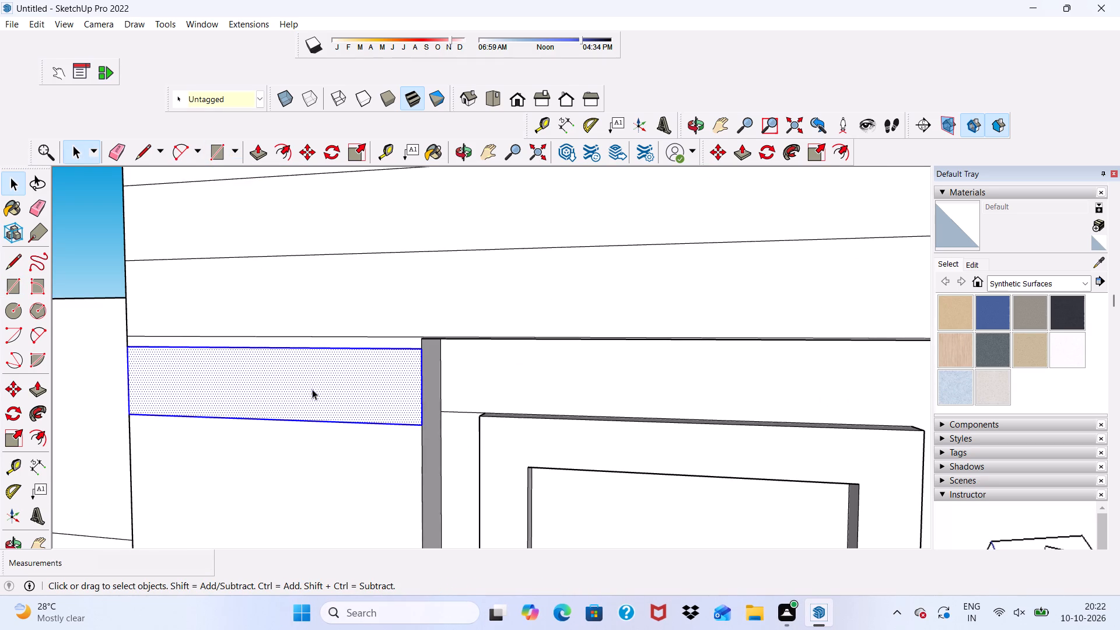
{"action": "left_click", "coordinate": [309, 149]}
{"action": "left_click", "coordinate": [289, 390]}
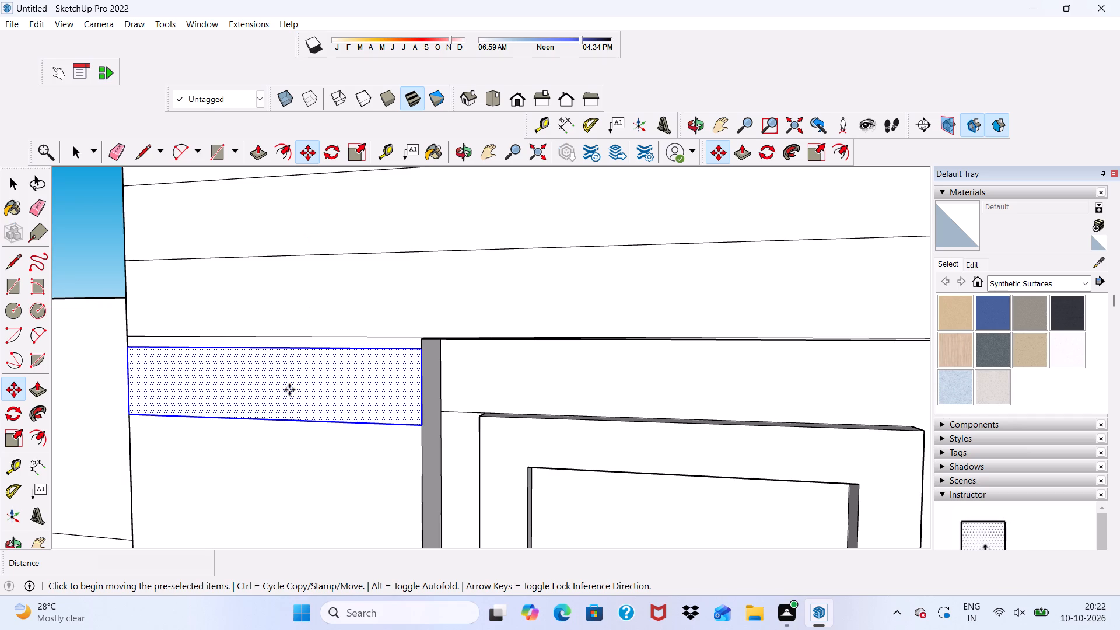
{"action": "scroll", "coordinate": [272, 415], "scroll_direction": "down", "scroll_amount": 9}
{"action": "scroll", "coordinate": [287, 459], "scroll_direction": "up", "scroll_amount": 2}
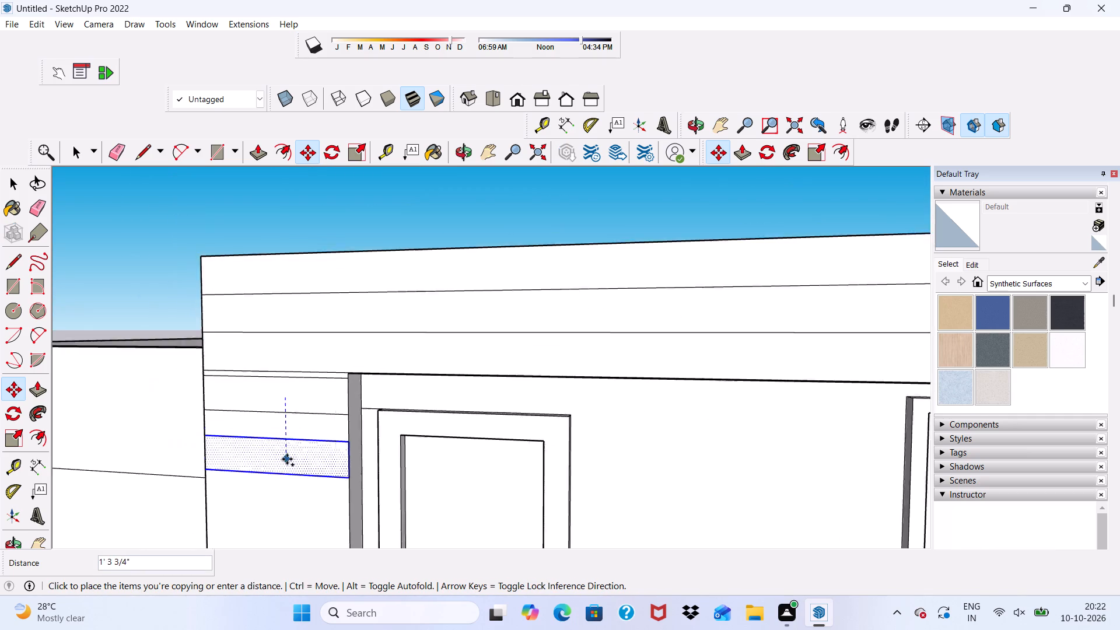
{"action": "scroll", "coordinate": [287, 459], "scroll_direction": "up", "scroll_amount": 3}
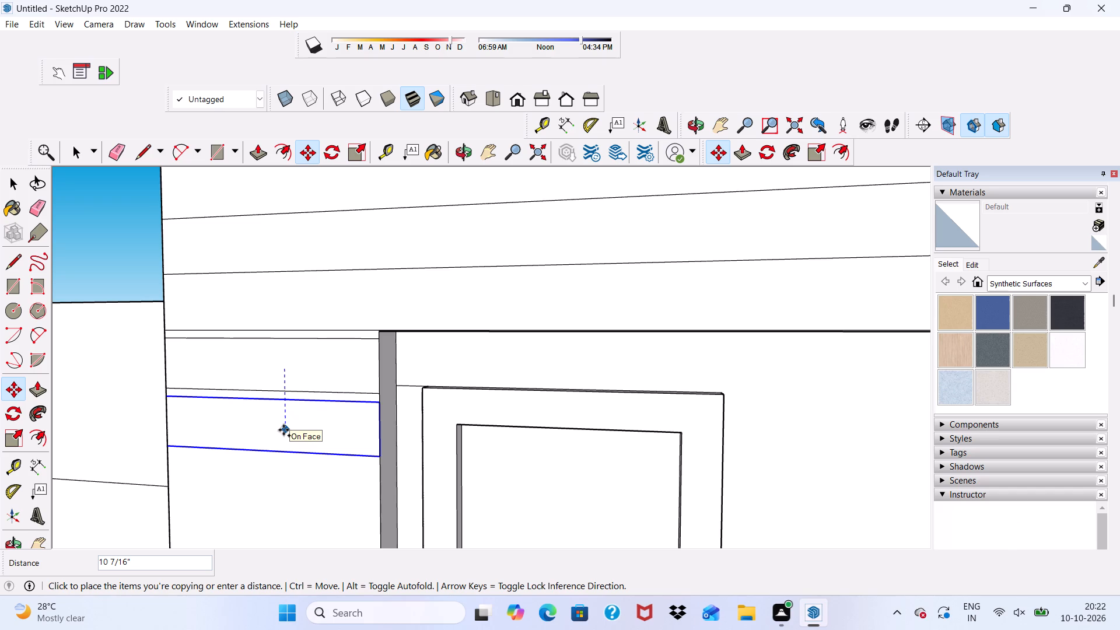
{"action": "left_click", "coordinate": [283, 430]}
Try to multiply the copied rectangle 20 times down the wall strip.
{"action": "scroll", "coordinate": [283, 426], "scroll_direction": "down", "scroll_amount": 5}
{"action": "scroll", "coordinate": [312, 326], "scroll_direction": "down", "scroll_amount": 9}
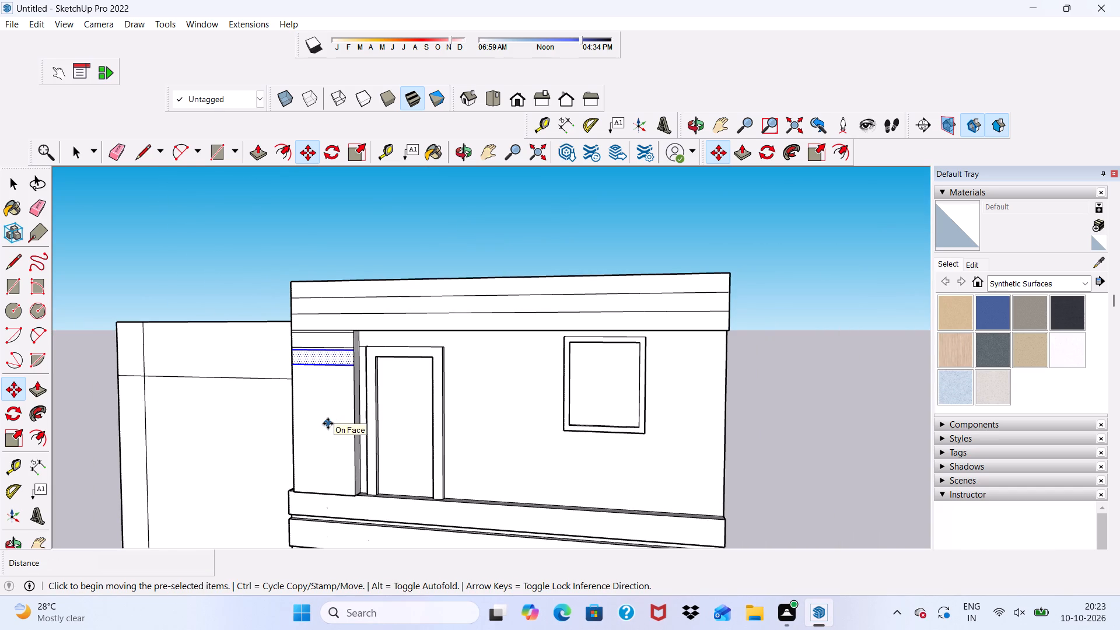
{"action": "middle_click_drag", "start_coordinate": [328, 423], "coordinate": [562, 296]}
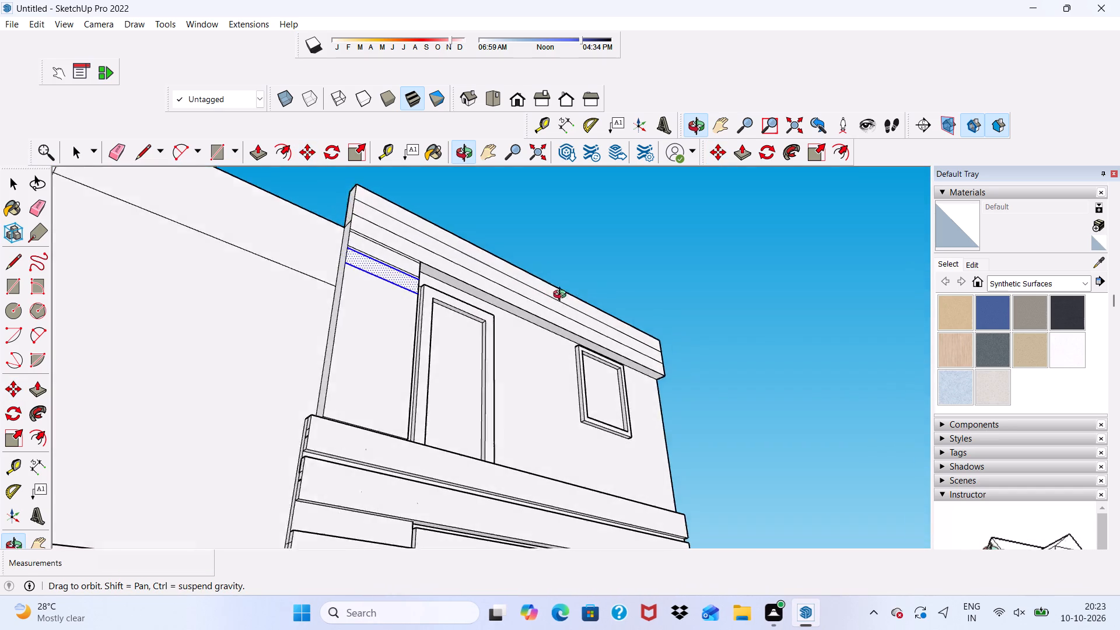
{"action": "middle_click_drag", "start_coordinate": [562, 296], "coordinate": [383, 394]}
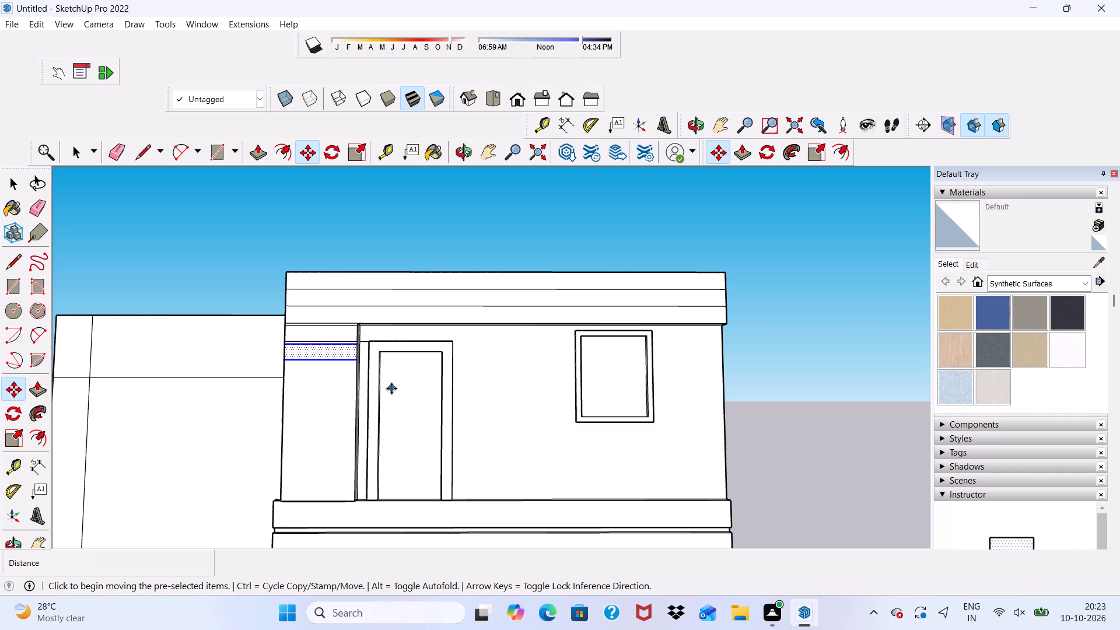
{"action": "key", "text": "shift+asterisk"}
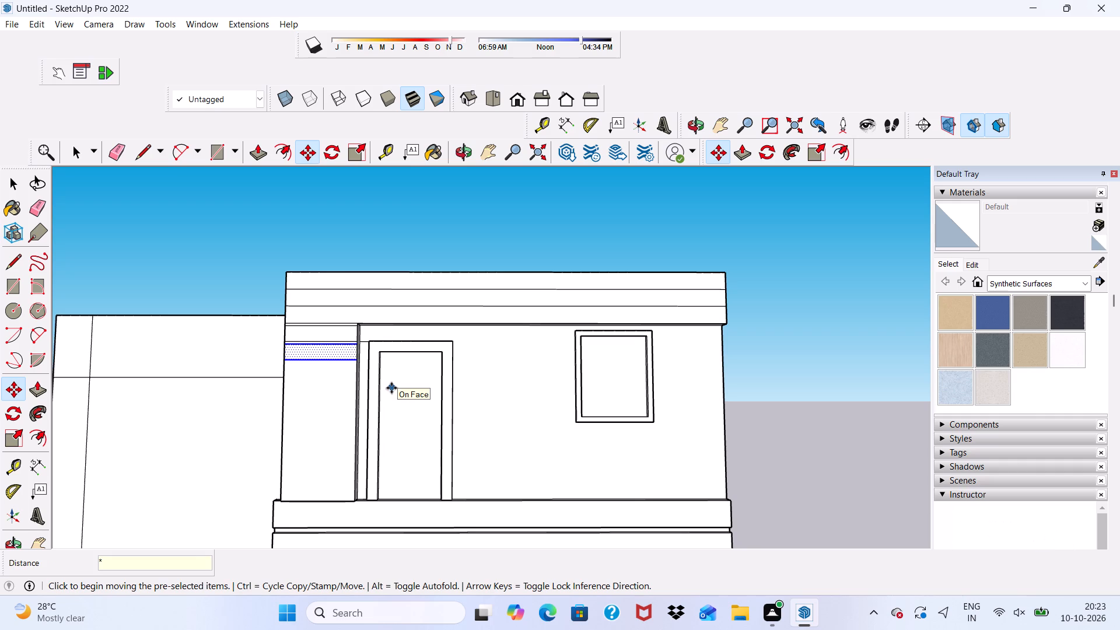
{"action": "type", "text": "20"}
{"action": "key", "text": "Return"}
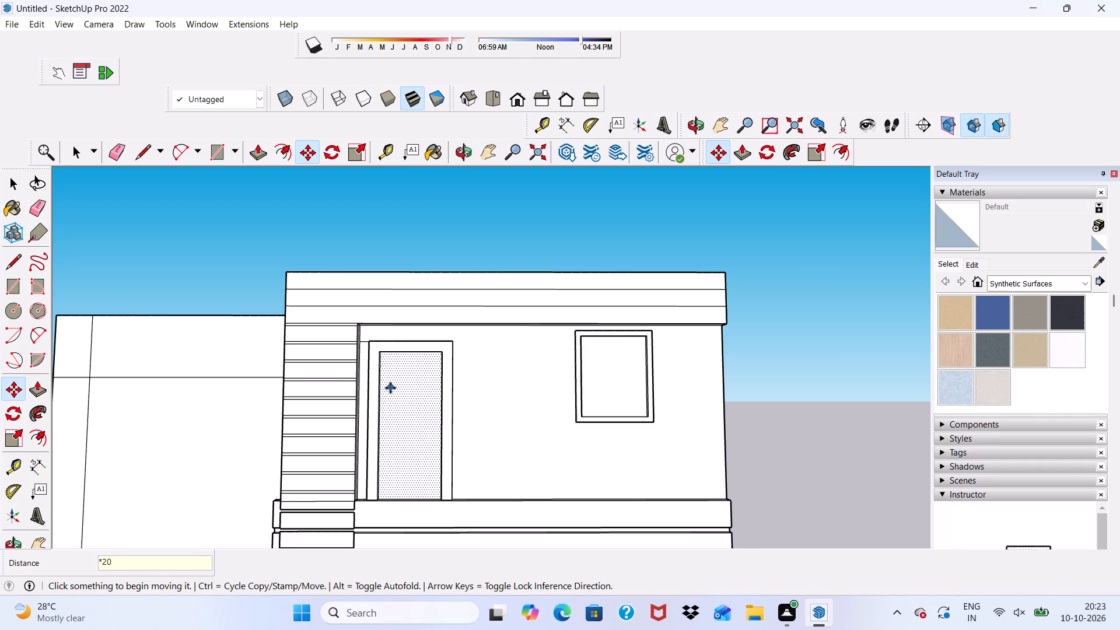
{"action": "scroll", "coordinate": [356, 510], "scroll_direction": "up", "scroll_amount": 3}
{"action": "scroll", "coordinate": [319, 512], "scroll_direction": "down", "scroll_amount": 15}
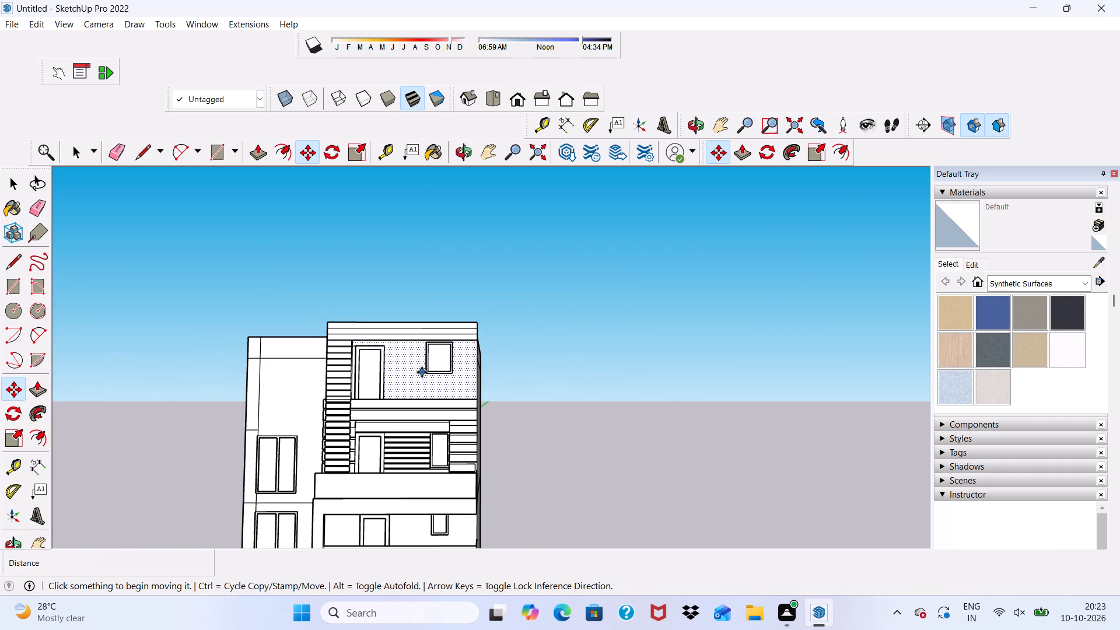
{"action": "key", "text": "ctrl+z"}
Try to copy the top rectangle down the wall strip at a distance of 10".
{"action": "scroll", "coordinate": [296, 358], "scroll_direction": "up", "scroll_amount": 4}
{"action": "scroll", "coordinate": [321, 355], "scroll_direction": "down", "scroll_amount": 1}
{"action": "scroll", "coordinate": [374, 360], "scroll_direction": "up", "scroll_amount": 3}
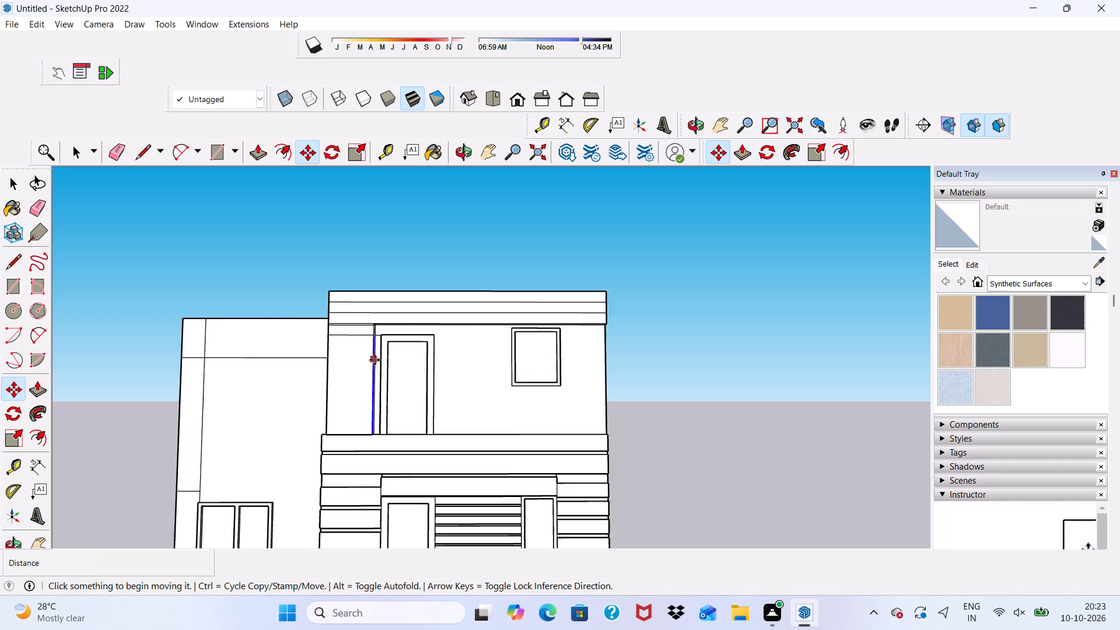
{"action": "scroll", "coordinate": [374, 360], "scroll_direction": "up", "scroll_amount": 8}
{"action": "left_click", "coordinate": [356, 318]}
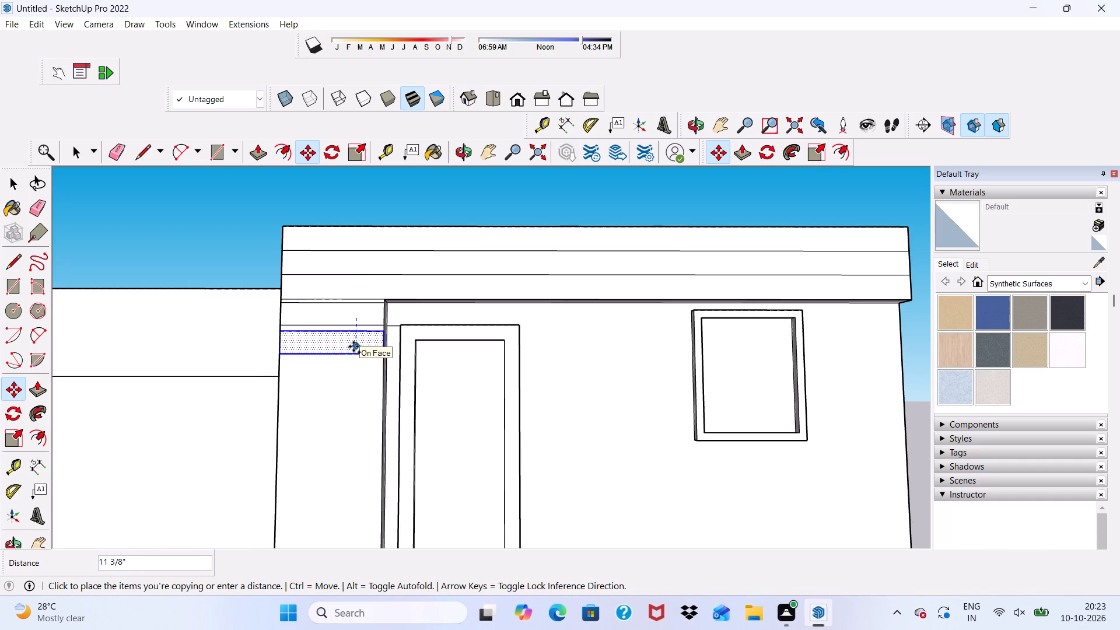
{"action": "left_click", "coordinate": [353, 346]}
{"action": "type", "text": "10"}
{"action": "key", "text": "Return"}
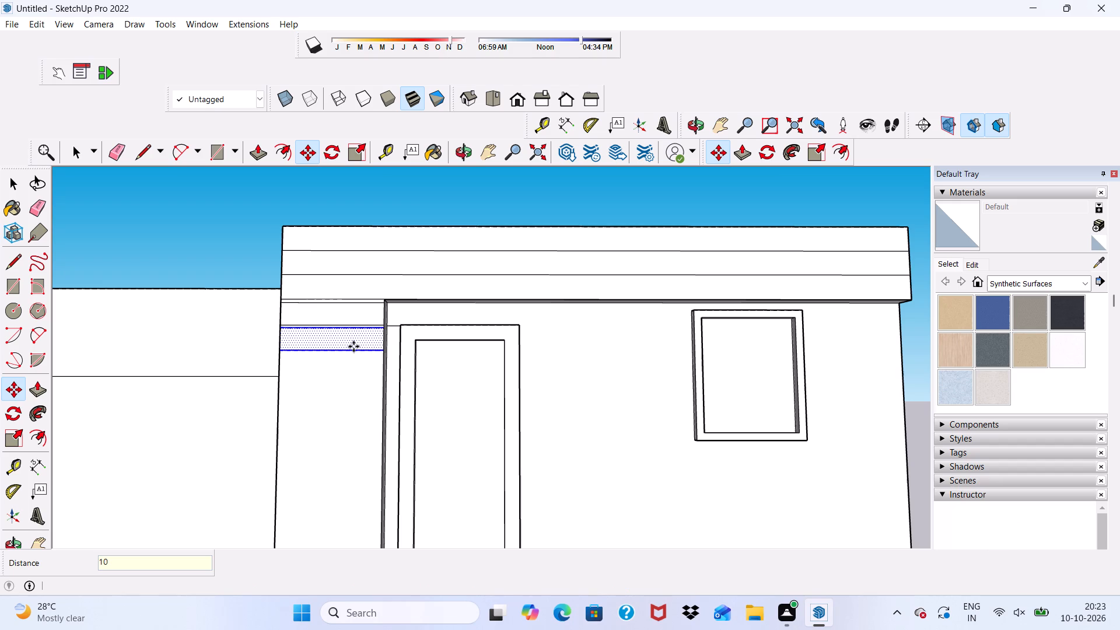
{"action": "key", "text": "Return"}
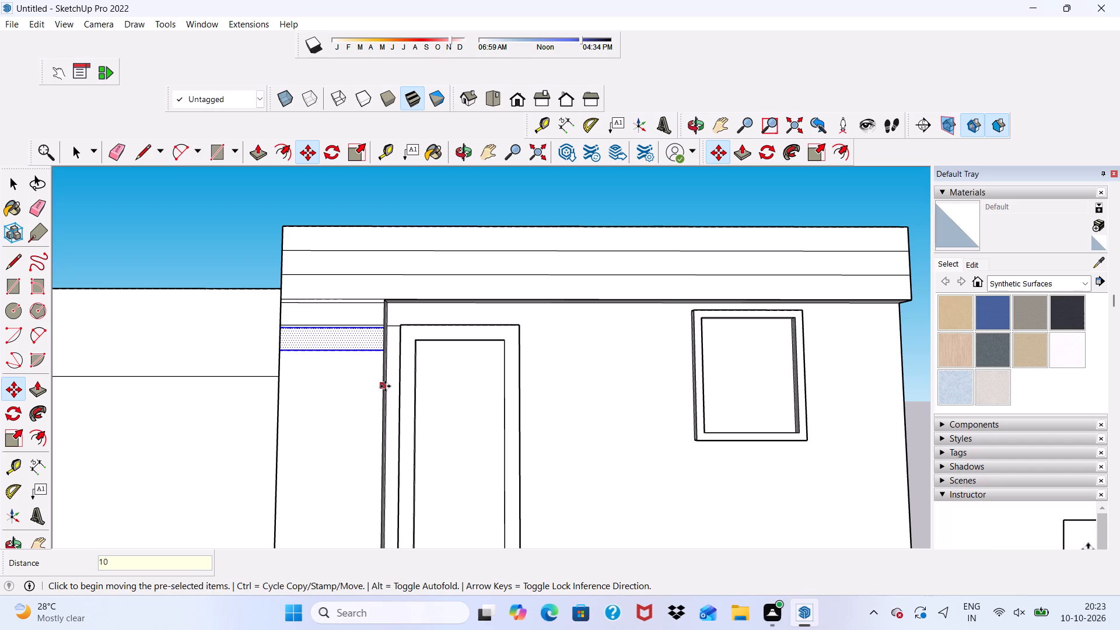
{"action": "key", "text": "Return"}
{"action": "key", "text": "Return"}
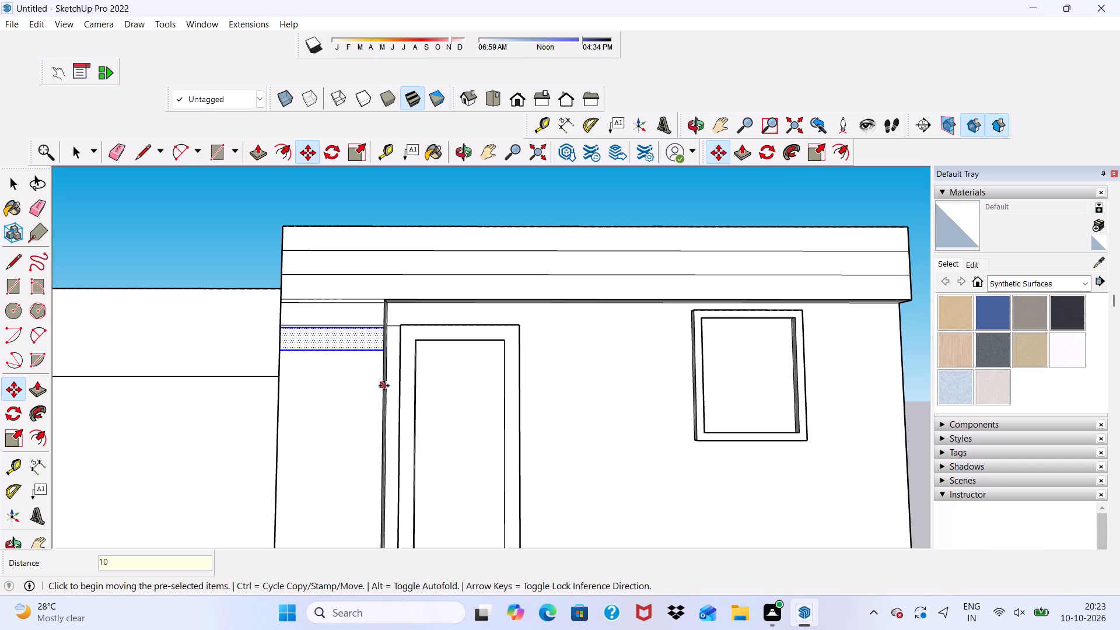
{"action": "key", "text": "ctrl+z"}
Copy the top rectangle down the wall strip by about 1' 5/16" and multiply the copy 10 times.
{"action": "scroll", "coordinate": [351, 310], "scroll_direction": "up", "scroll_amount": 2}
{"action": "left_click", "coordinate": [349, 318]}
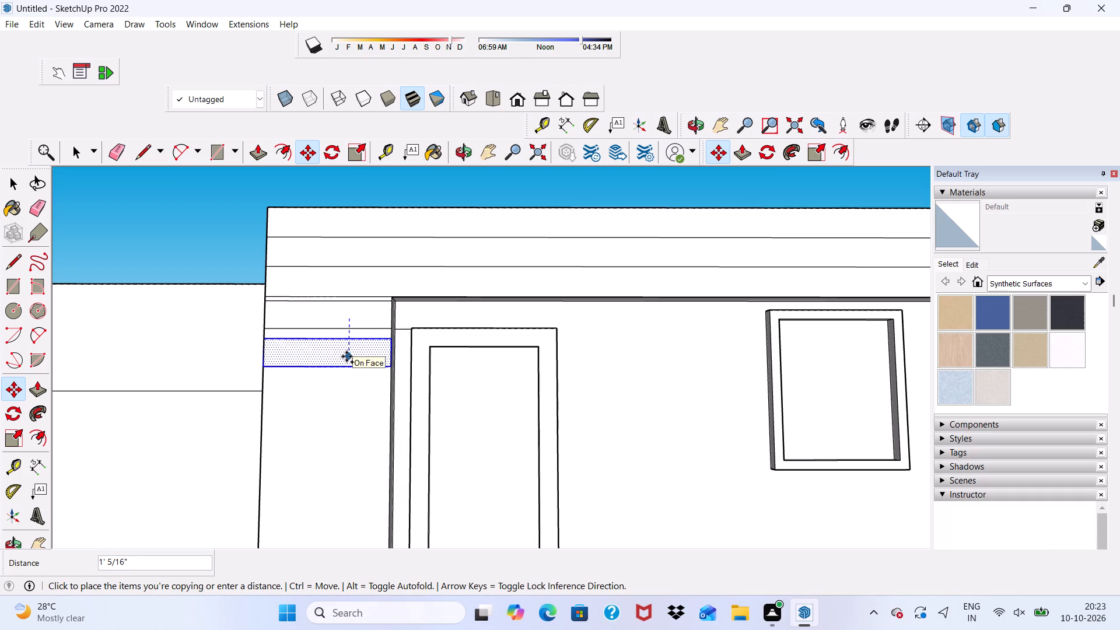
{"action": "left_click", "coordinate": [346, 356]}
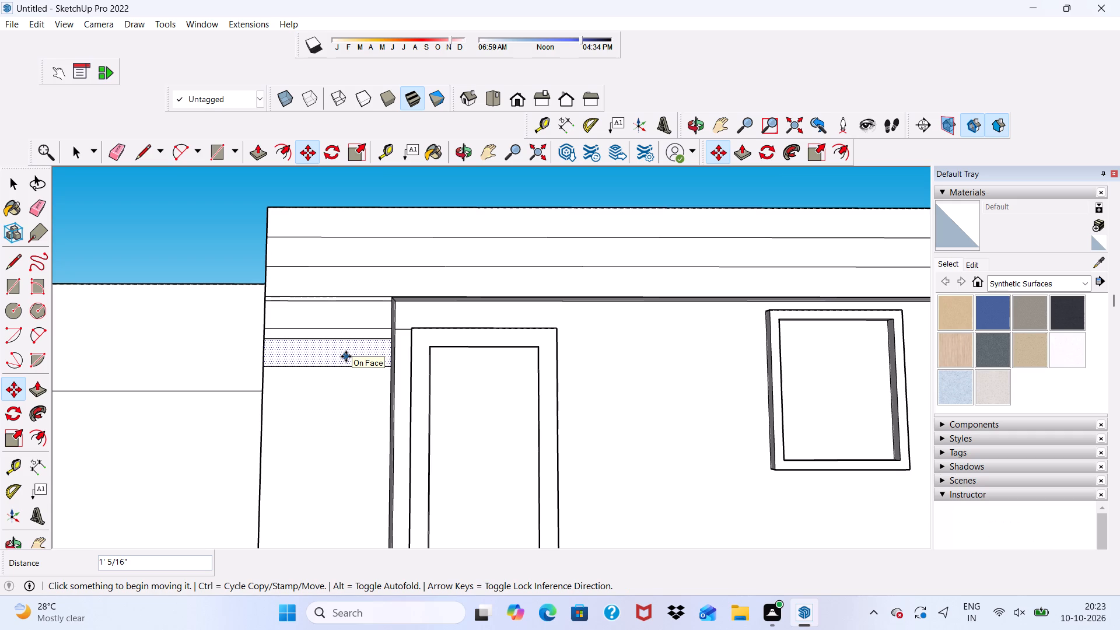
{"action": "key", "text": "shift+asterisk"}
{"action": "type", "text": "10"}
{"action": "key", "text": "Return"}
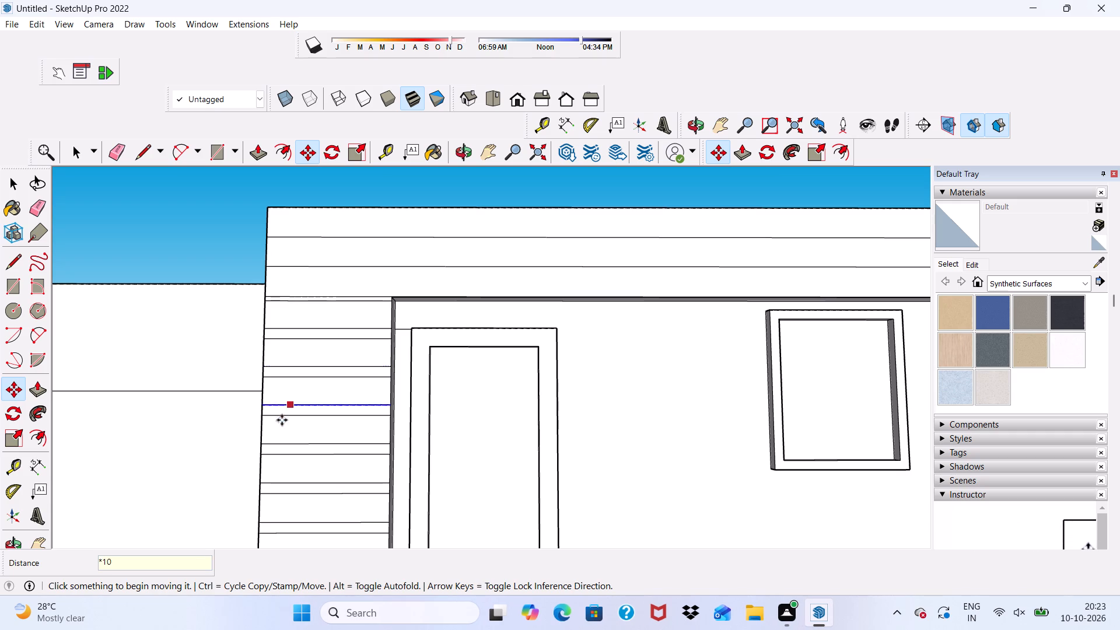
Erase the edges of the uppermost surplus rectangle that overlaps the upper balcony parapet band.
{"action": "scroll", "coordinate": [274, 453], "scroll_direction": "down", "scroll_amount": 6}
{"action": "scroll", "coordinate": [384, 284], "scroll_direction": "up", "scroll_amount": 3}
{"action": "scroll", "coordinate": [383, 283], "scroll_direction": "down", "scroll_amount": 8}
{"action": "middle_click_drag", "start_coordinate": [377, 407], "coordinate": [377, 411]}
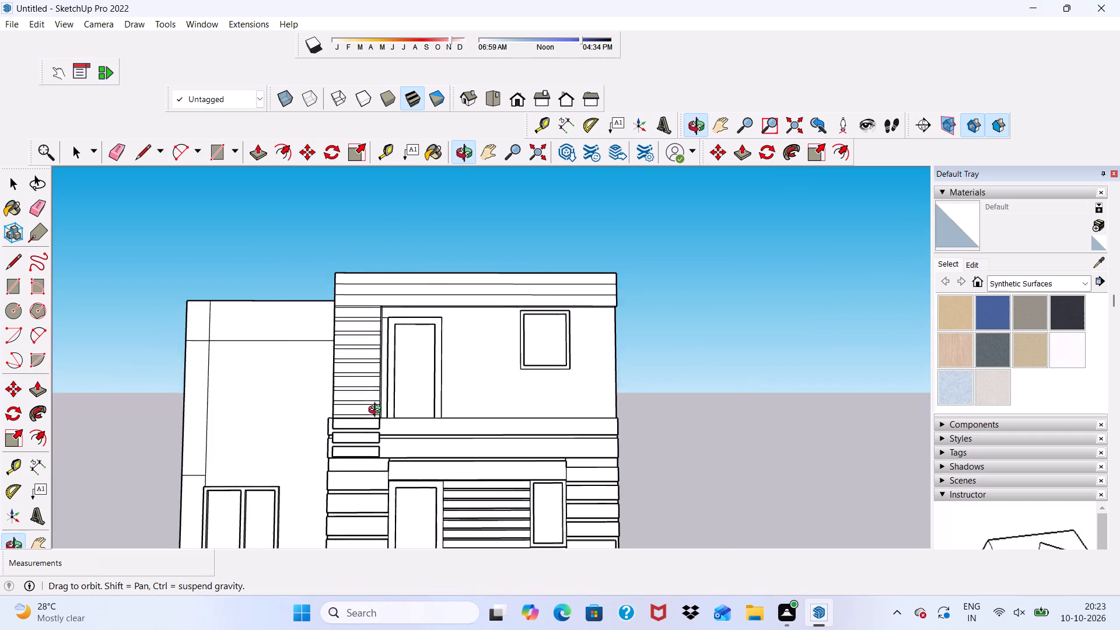
{"action": "middle_click_drag", "start_coordinate": [377, 411], "coordinate": [254, 407]}
{"action": "left_click_drag", "start_coordinate": [296, 407], "coordinate": [254, 407]}
{"action": "key", "text": "space"}
{"action": "scroll", "coordinate": [376, 422], "scroll_direction": "up", "scroll_amount": 5}
{"action": "scroll", "coordinate": [324, 432], "scroll_direction": "up", "scroll_amount": 4}
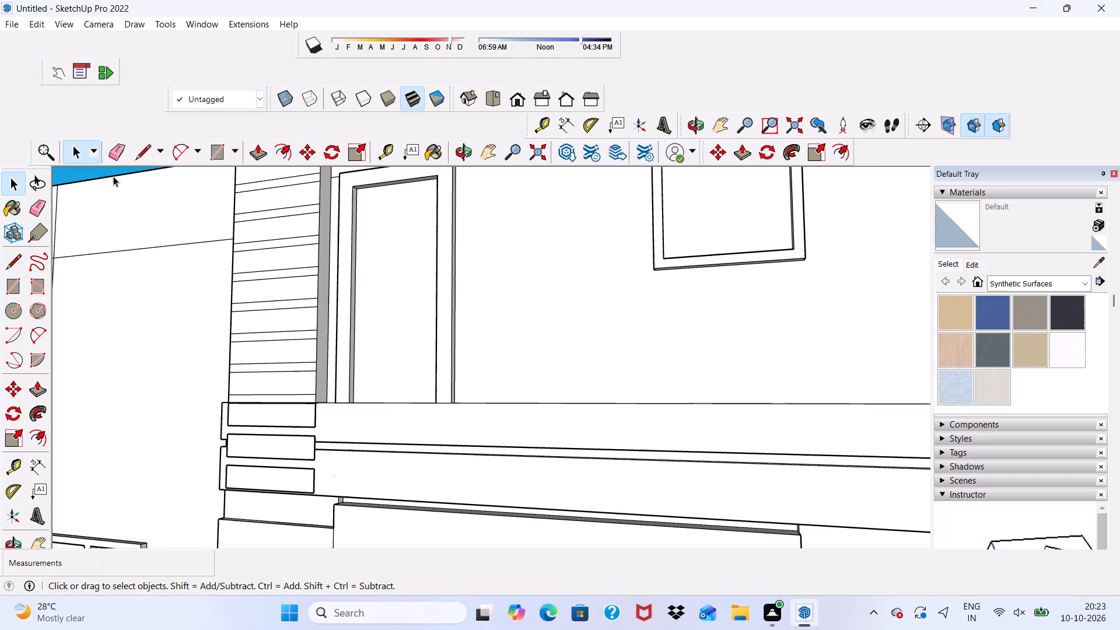
{"action": "left_click", "coordinate": [114, 156]}
{"action": "scroll", "coordinate": [304, 422], "scroll_direction": "up", "scroll_amount": 9}
{"action": "left_click_drag", "start_coordinate": [314, 407], "coordinate": [307, 416]}
{"action": "left_click_drag", "start_coordinate": [303, 432], "coordinate": [303, 439]}
{"action": "left_click_drag", "start_coordinate": [314, 421], "coordinate": [316, 411]}
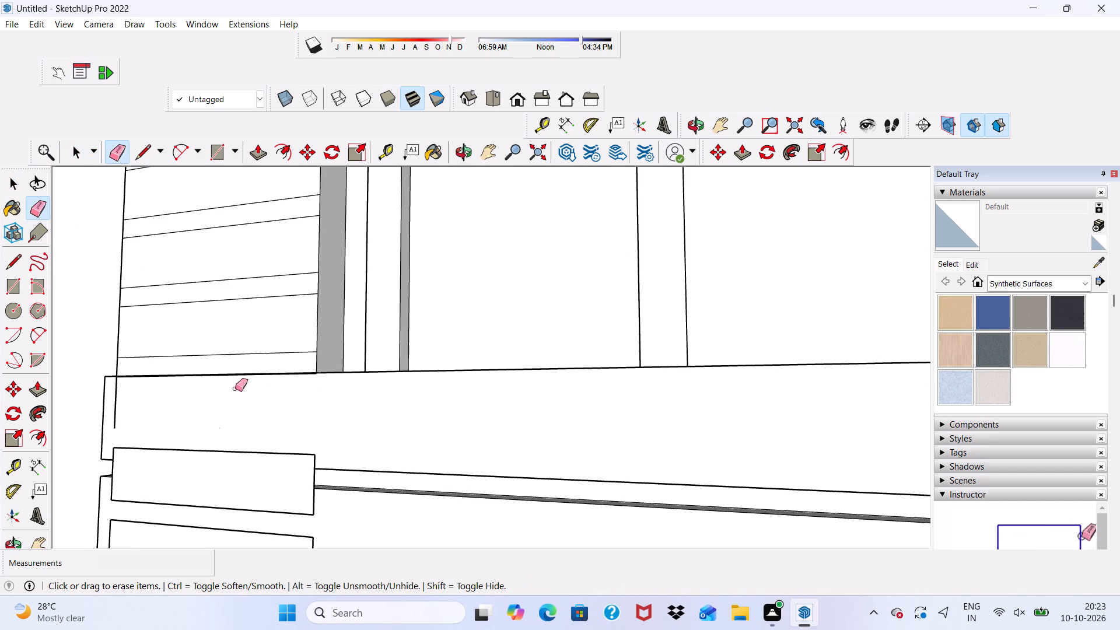
{"action": "scroll", "coordinate": [228, 388], "scroll_direction": "up", "scroll_amount": 4}
{"action": "middle_click_drag", "start_coordinate": [160, 366], "coordinate": [133, 470]}
{"action": "scroll", "coordinate": [101, 363], "scroll_direction": "up", "scroll_amount": 6}
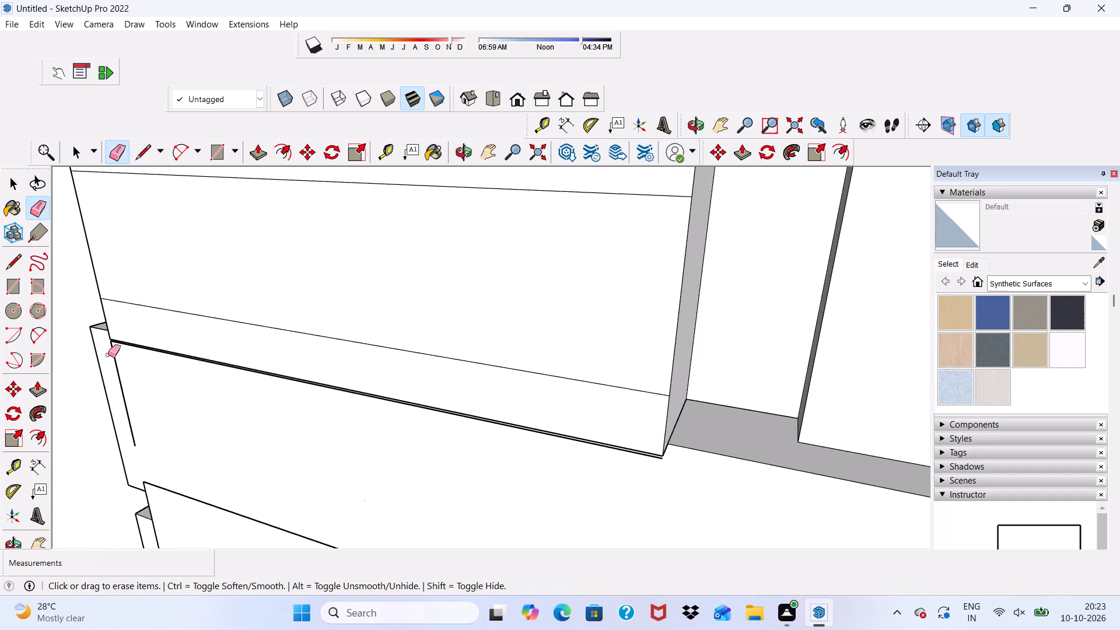
{"action": "left_click_drag", "start_coordinate": [114, 356], "coordinate": [111, 365]}
Erase the edges of the middle surplus rectangle overlapping the gap between the two parapet bands.
{"action": "scroll", "coordinate": [124, 337], "scroll_direction": "down", "scroll_amount": 12}
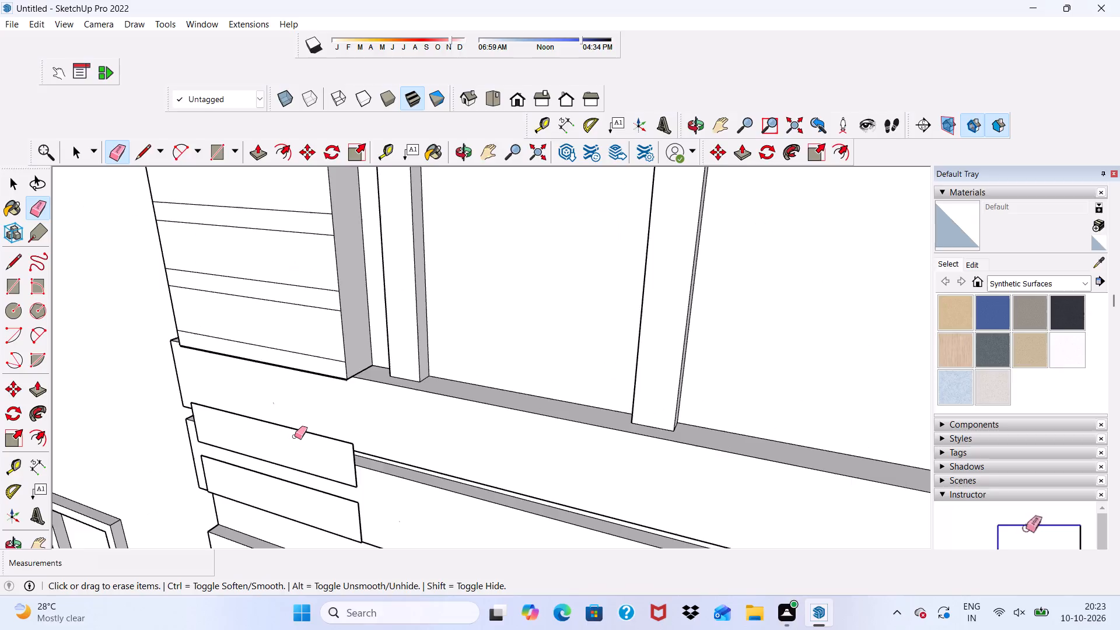
{"action": "scroll", "coordinate": [295, 436], "scroll_direction": "down", "scroll_amount": 1}
{"action": "middle_click_drag", "start_coordinate": [288, 430], "coordinate": [128, 377]}
{"action": "scroll", "coordinate": [319, 481], "scroll_direction": "up", "scroll_amount": 5}
{"action": "left_click_drag", "start_coordinate": [363, 367], "coordinate": [358, 371]}
{"action": "left_click_drag", "start_coordinate": [339, 298], "coordinate": [338, 314]}
{"action": "scroll", "coordinate": [318, 365], "scroll_direction": "up", "scroll_amount": 3}
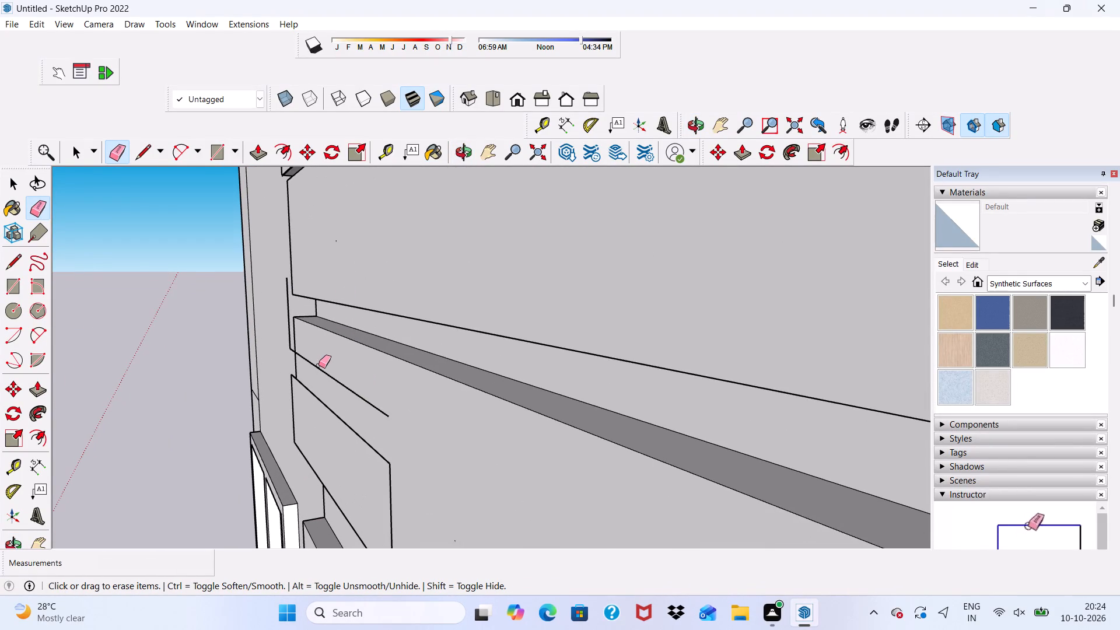
{"action": "left_click_drag", "start_coordinate": [318, 365], "coordinate": [320, 376]}
{"action": "left_click", "coordinate": [286, 308]}
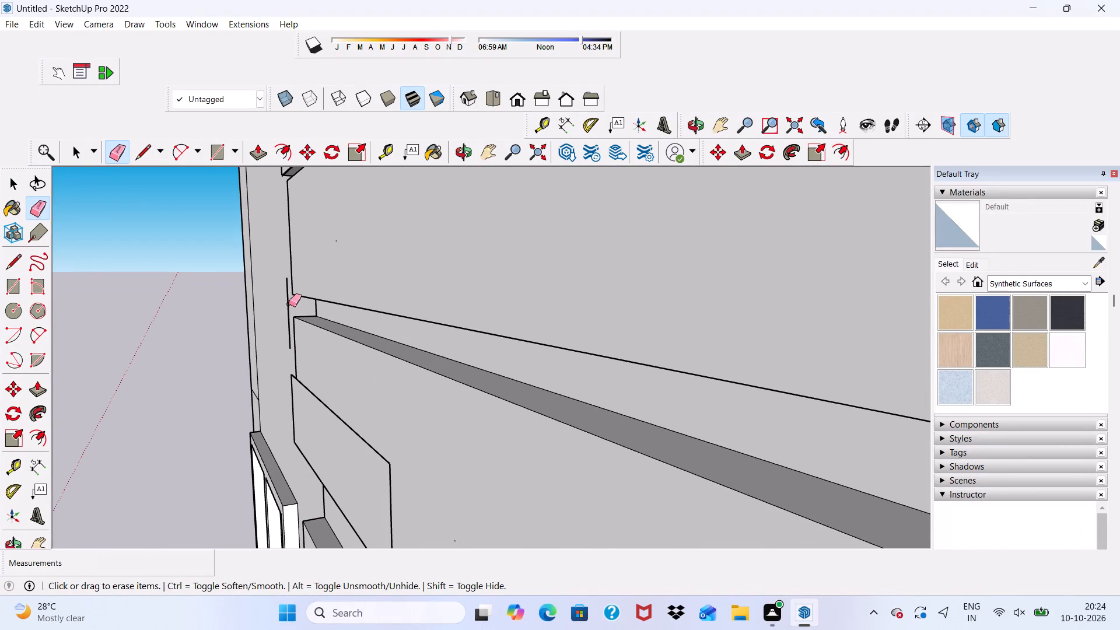
{"action": "left_click", "coordinate": [289, 304]}
Erase the edges of the lowest surplus rectangle on the lower parapet band, keeping the band's own edges.
{"action": "left_click_drag", "start_coordinate": [345, 418], "coordinate": [342, 430]}
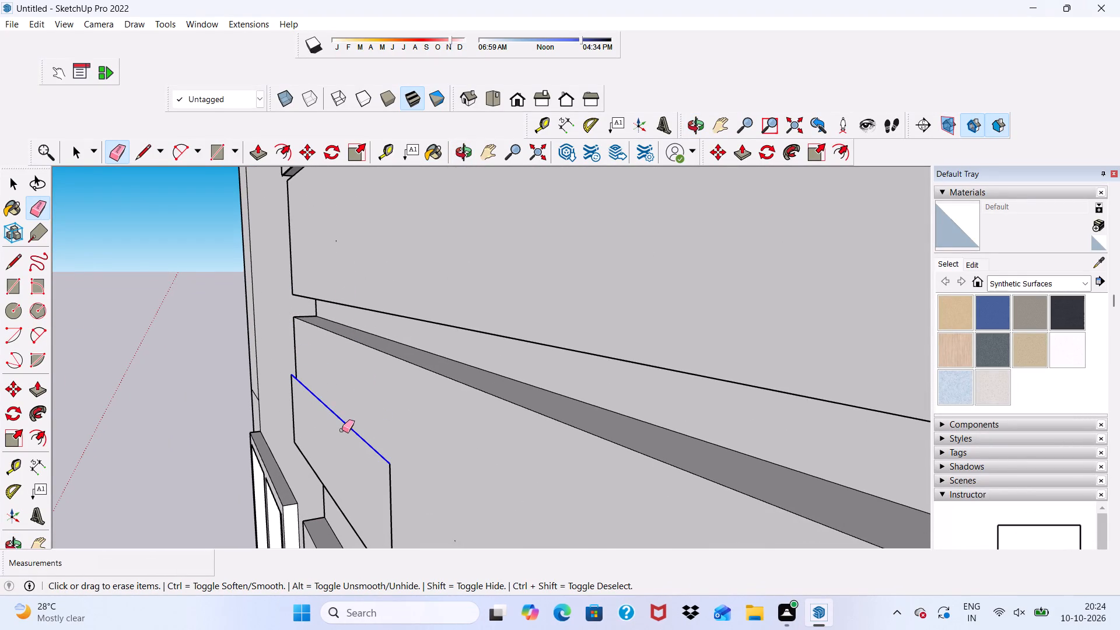
{"action": "scroll", "coordinate": [333, 390], "scroll_direction": "down", "scroll_amount": 4}
{"action": "left_click_drag", "start_coordinate": [368, 453], "coordinate": [379, 456]}
{"action": "scroll", "coordinate": [360, 483], "scroll_direction": "up", "scroll_amount": 8}
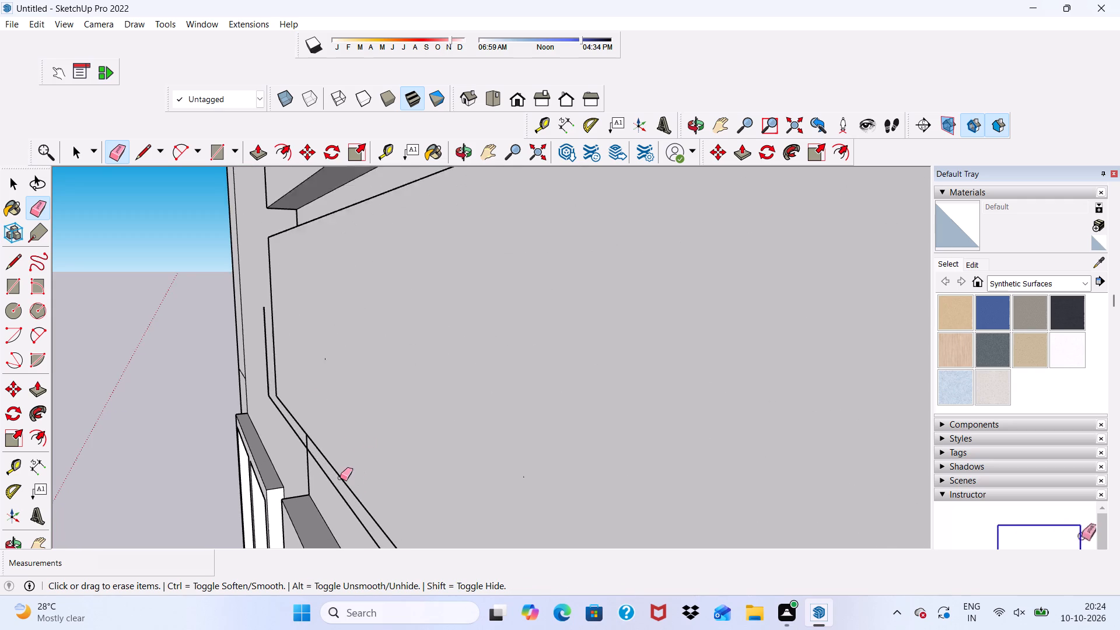
{"action": "scroll", "coordinate": [340, 478], "scroll_direction": "up", "scroll_amount": 2}
{"action": "left_click", "coordinate": [302, 449]}
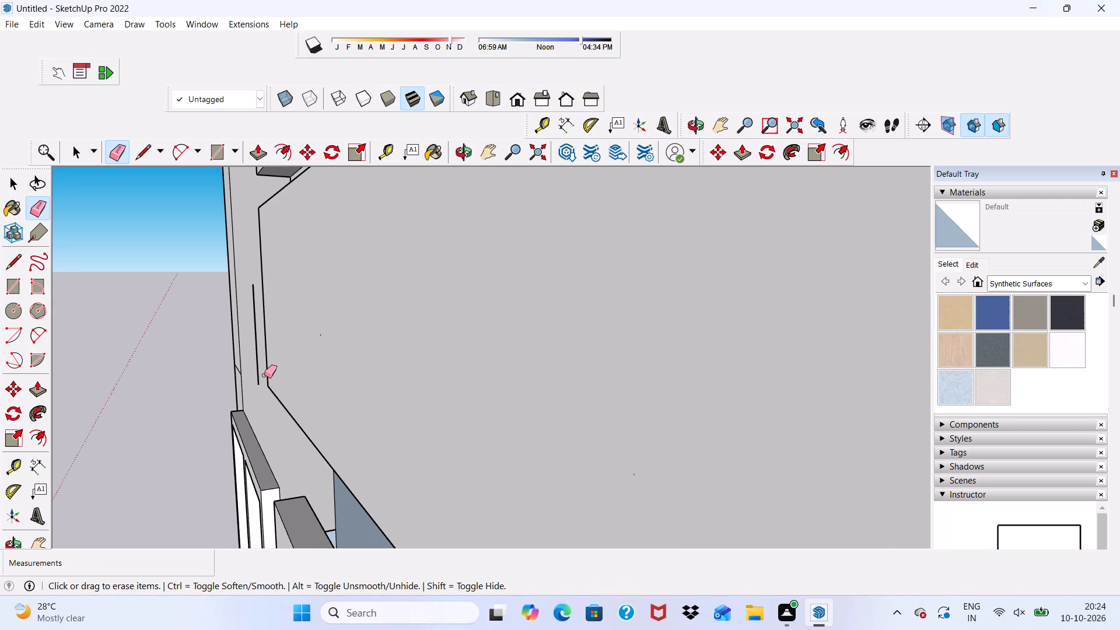
{"action": "key", "text": "ctrl+z"}
{"action": "scroll", "coordinate": [268, 362], "scroll_direction": "up", "scroll_amount": 4}
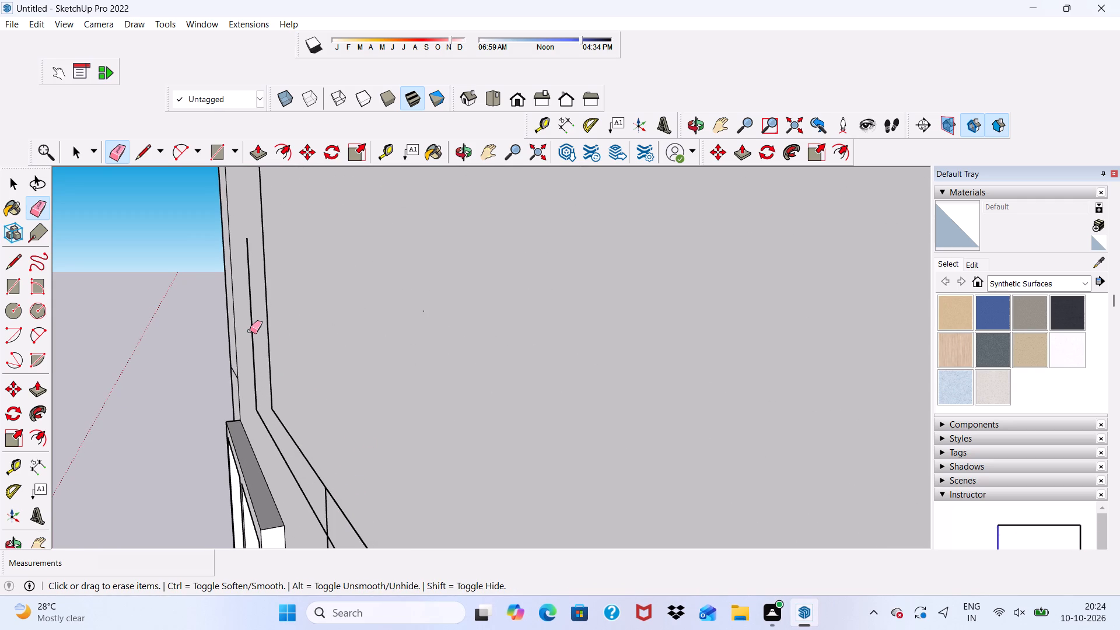
{"action": "left_click", "coordinate": [250, 331]}
{"action": "left_click", "coordinate": [251, 328]}
{"action": "left_click", "coordinate": [269, 430]}
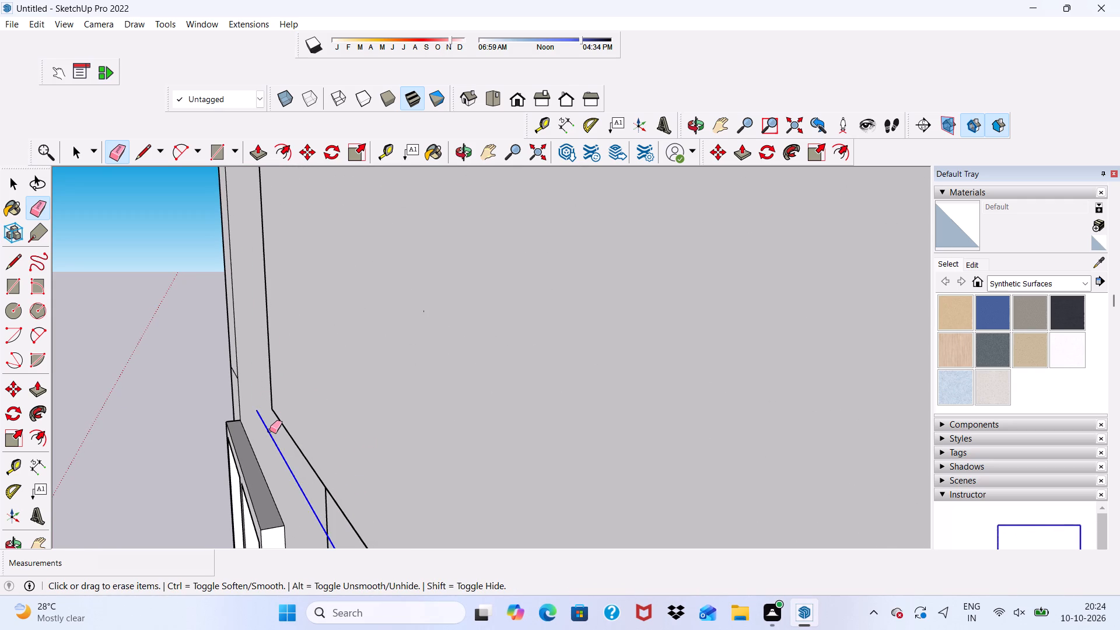
{"action": "scroll", "coordinate": [264, 392], "scroll_direction": "down", "scroll_amount": 6}
{"action": "key", "text": "space"}
{"action": "scroll", "coordinate": [316, 379], "scroll_direction": "down", "scroll_amount": 7}
{"action": "middle_click_drag", "start_coordinate": [334, 381], "coordinate": [531, 311]}
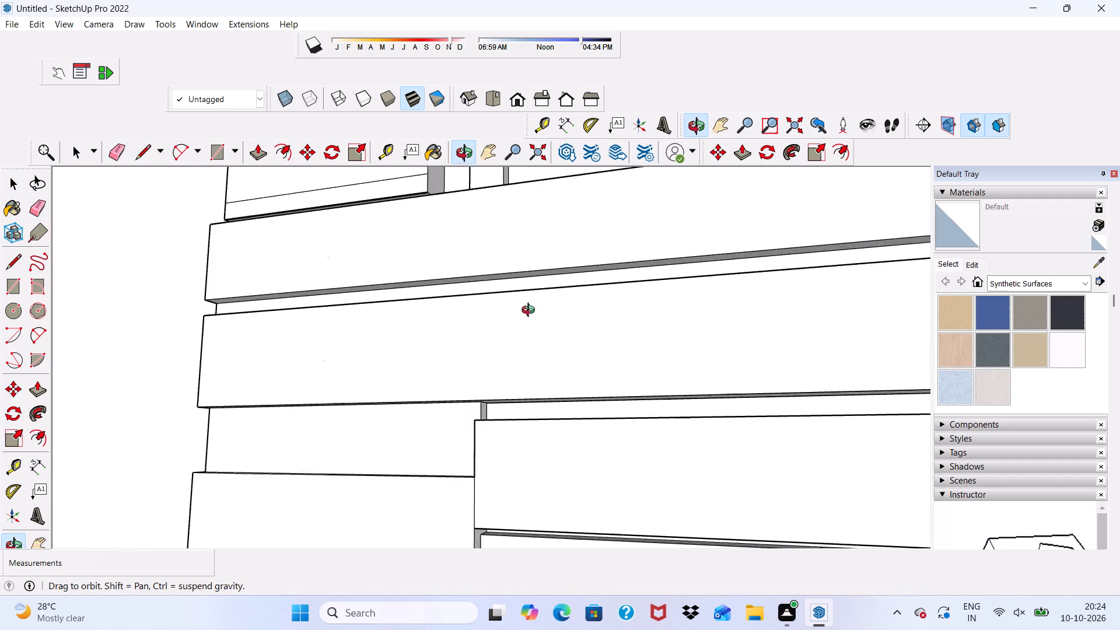
{"action": "middle_click_drag", "start_coordinate": [531, 311], "coordinate": [560, 352]}
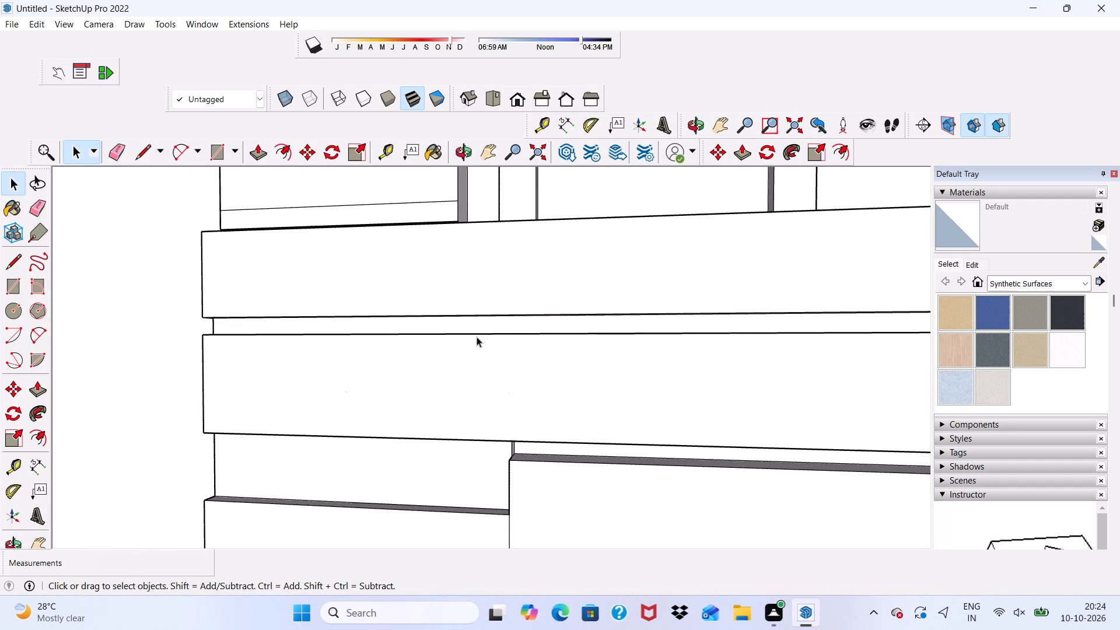
Push/Pull the topmost band of the roof parapet face outward by 2".
{"action": "scroll", "coordinate": [475, 341], "scroll_direction": "down", "scroll_amount": 15}
{"action": "scroll", "coordinate": [412, 177], "scroll_direction": "up", "scroll_amount": 6}
{"action": "scroll", "coordinate": [387, 231], "scroll_direction": "up", "scroll_amount": 5}
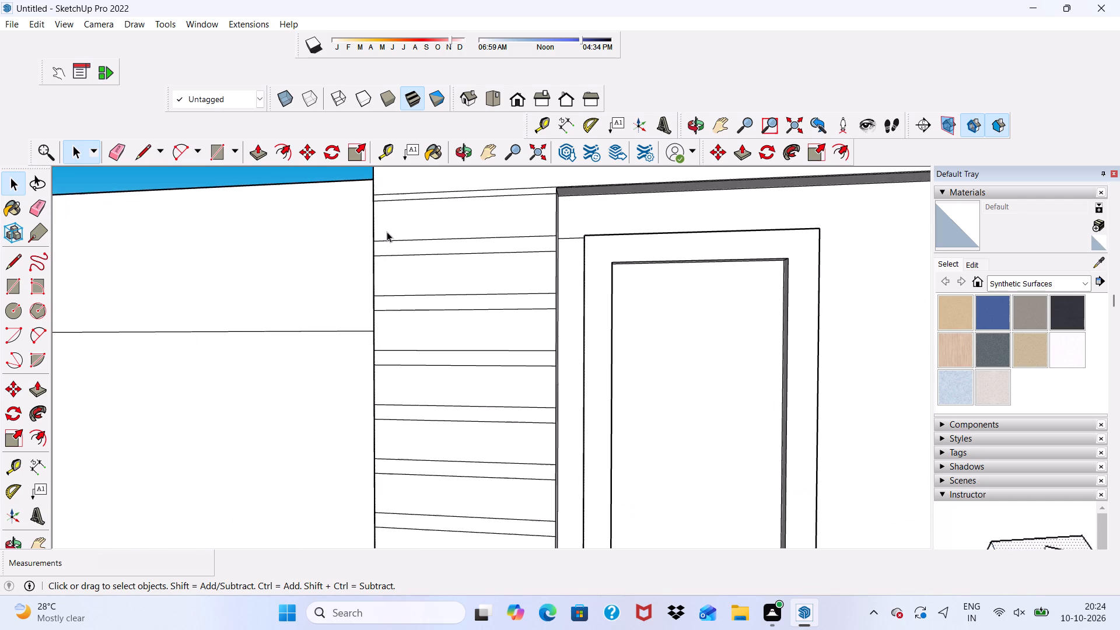
{"action": "left_click", "coordinate": [387, 232]}
{"action": "scroll", "coordinate": [390, 204], "scroll_direction": "down", "scroll_amount": 2}
{"action": "middle_click_drag", "start_coordinate": [479, 248], "coordinate": [293, 372]}
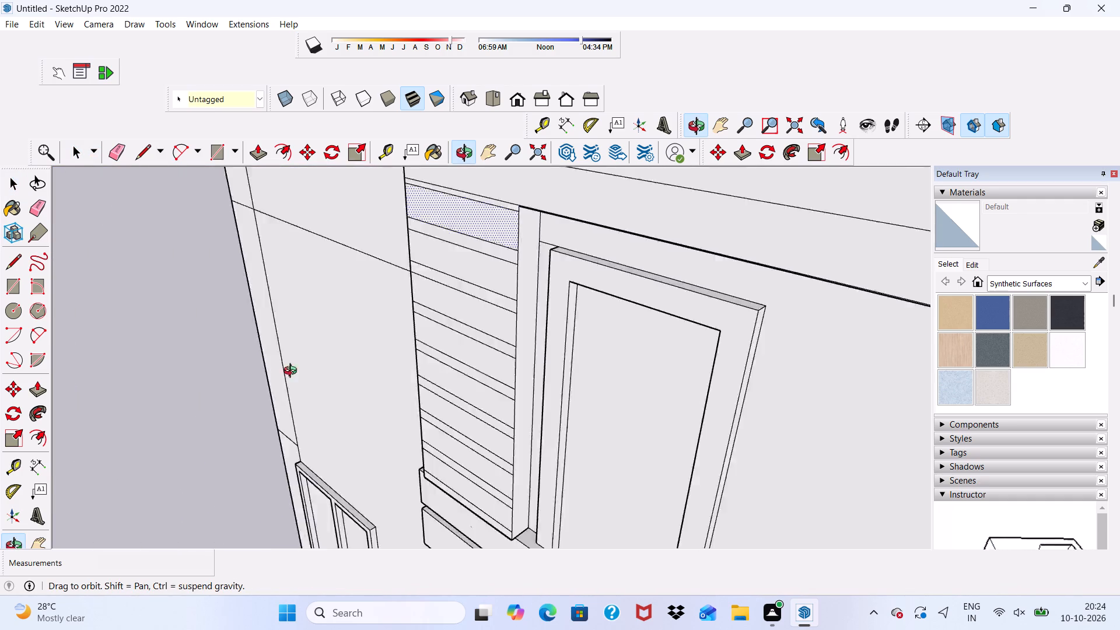
{"action": "middle_click_drag", "start_coordinate": [293, 372], "coordinate": [243, 391]}
{"action": "scroll", "coordinate": [437, 257], "scroll_direction": "up", "scroll_amount": 3}
{"action": "scroll", "coordinate": [474, 237], "scroll_direction": "down", "scroll_amount": 9}
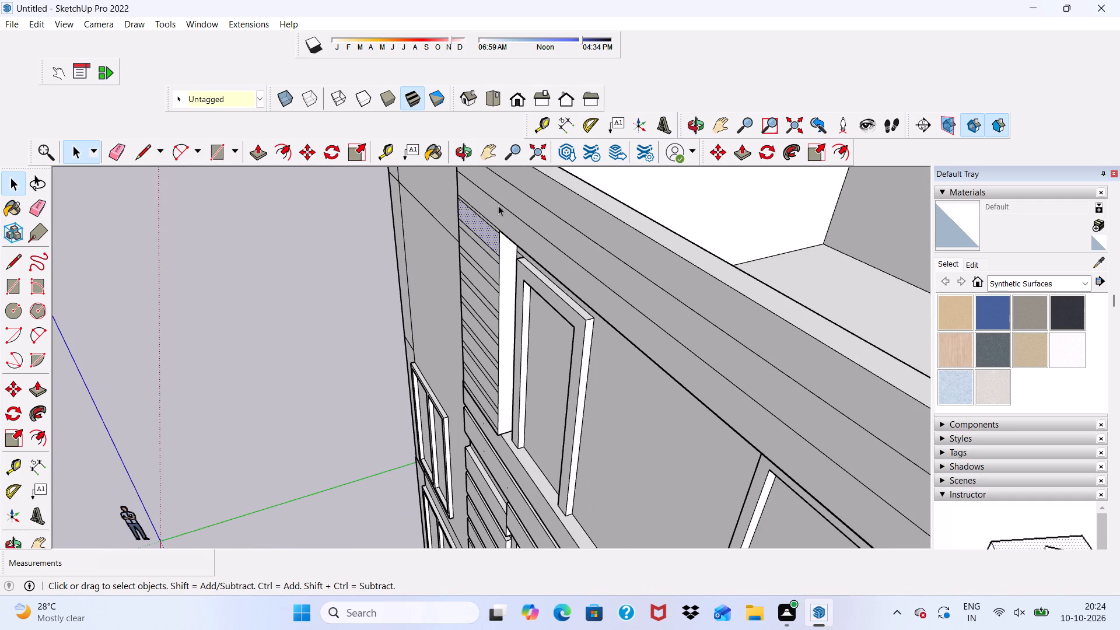
{"action": "middle_click_drag", "start_coordinate": [498, 205], "coordinate": [601, 298]}
{"action": "scroll", "coordinate": [563, 272], "scroll_direction": "up", "scroll_amount": 4}
{"action": "left_click", "coordinate": [540, 231]}
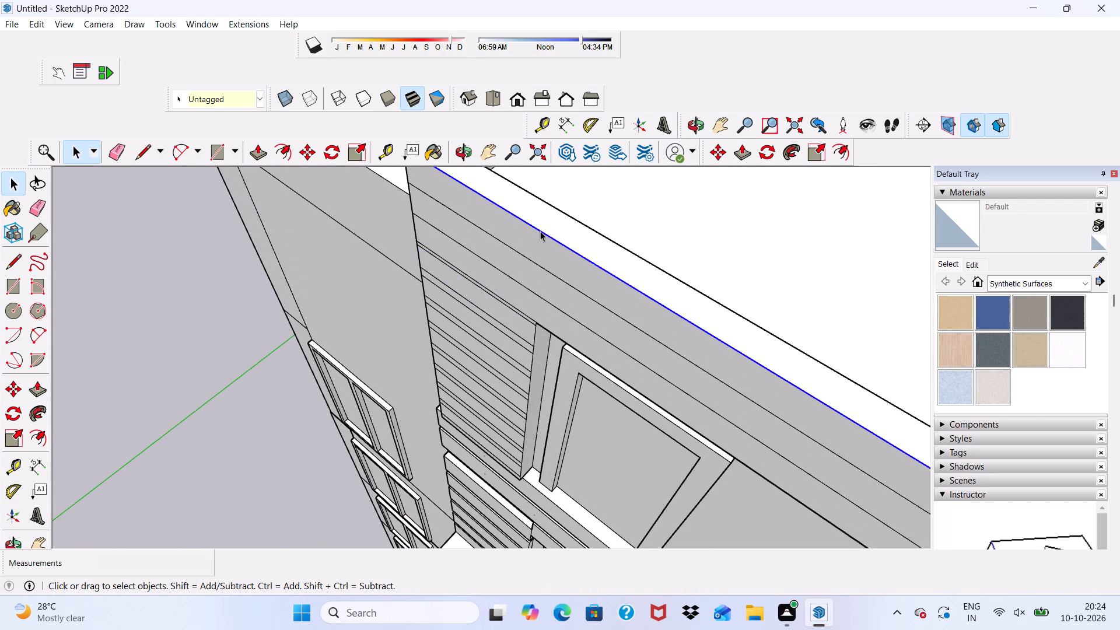
{"action": "left_click", "coordinate": [515, 236]}
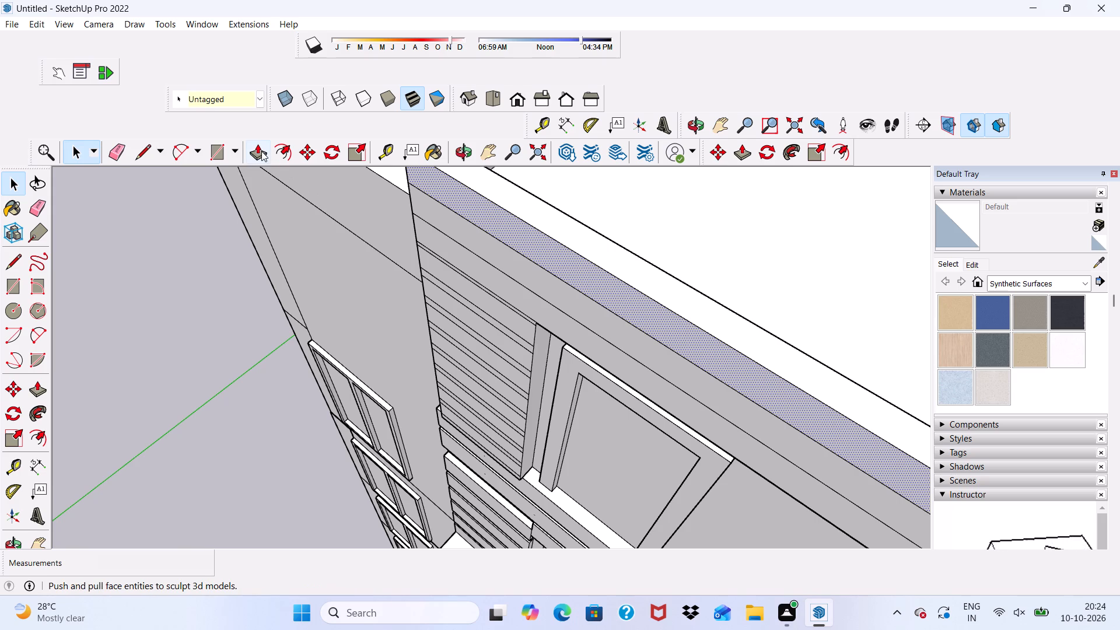
{"action": "left_click", "coordinate": [258, 151]}
{"action": "middle_click_drag", "start_coordinate": [531, 244], "coordinate": [554, 206]}
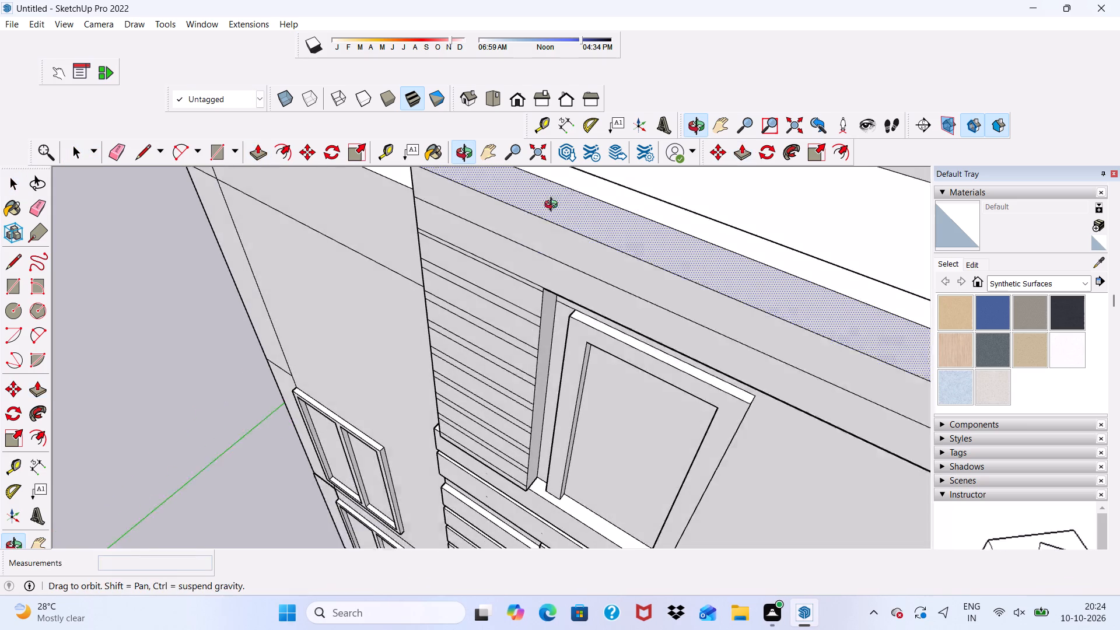
{"action": "middle_click_drag", "start_coordinate": [554, 206], "coordinate": [563, 192]}
{"action": "left_click", "coordinate": [563, 189]}
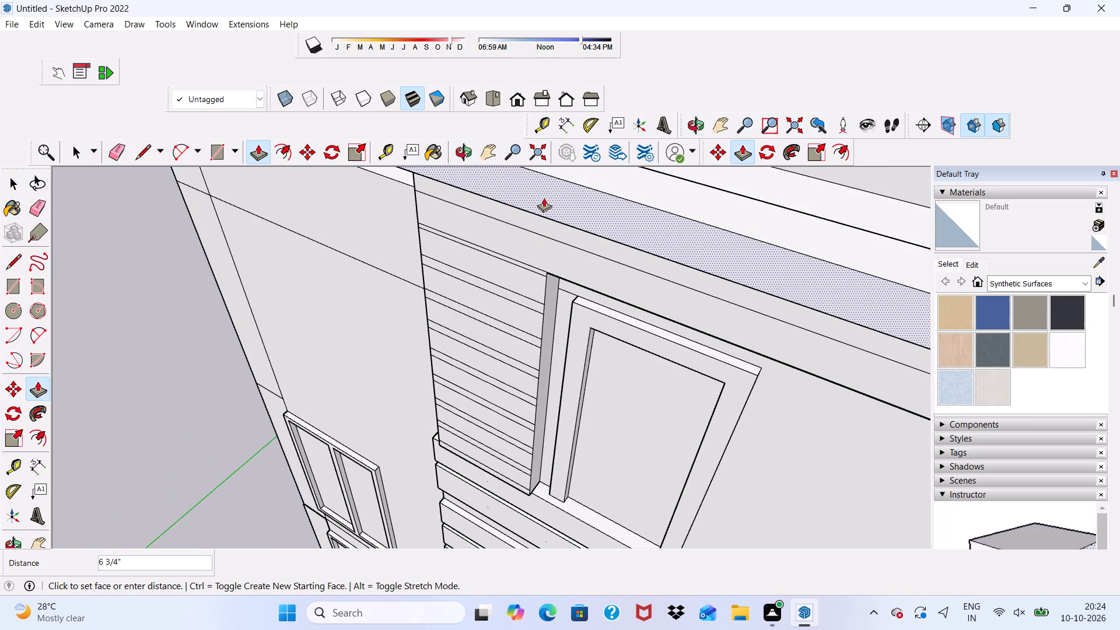
{"action": "key", "text": "3"}
{"action": "key", "text": "BackSpace"}
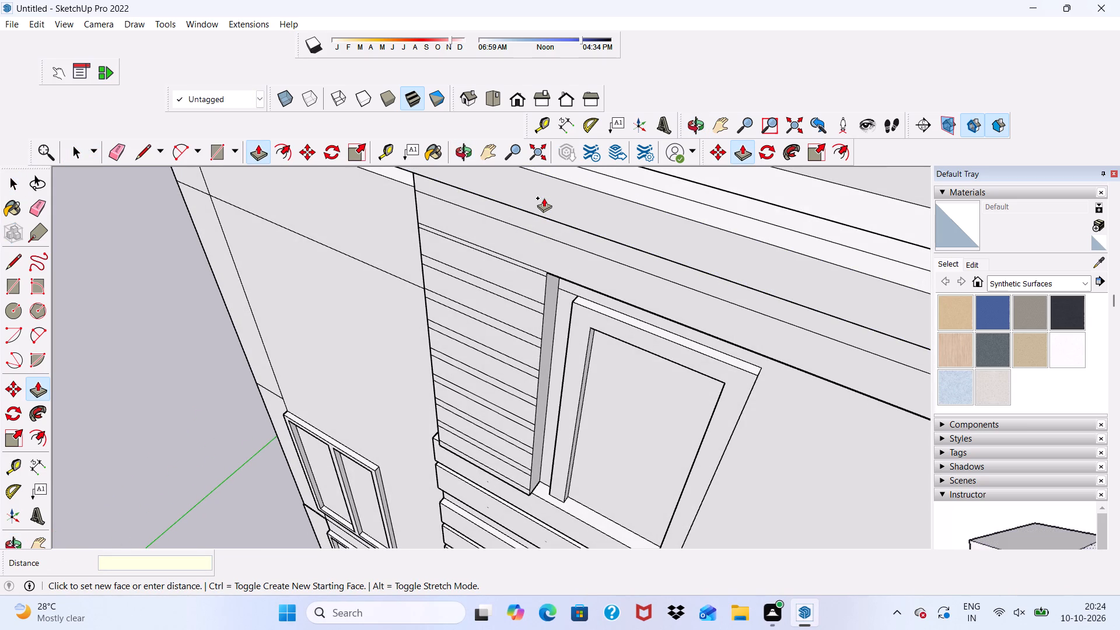
{"action": "type", "text": "2\""}
{"action": "key", "text": "Return"}
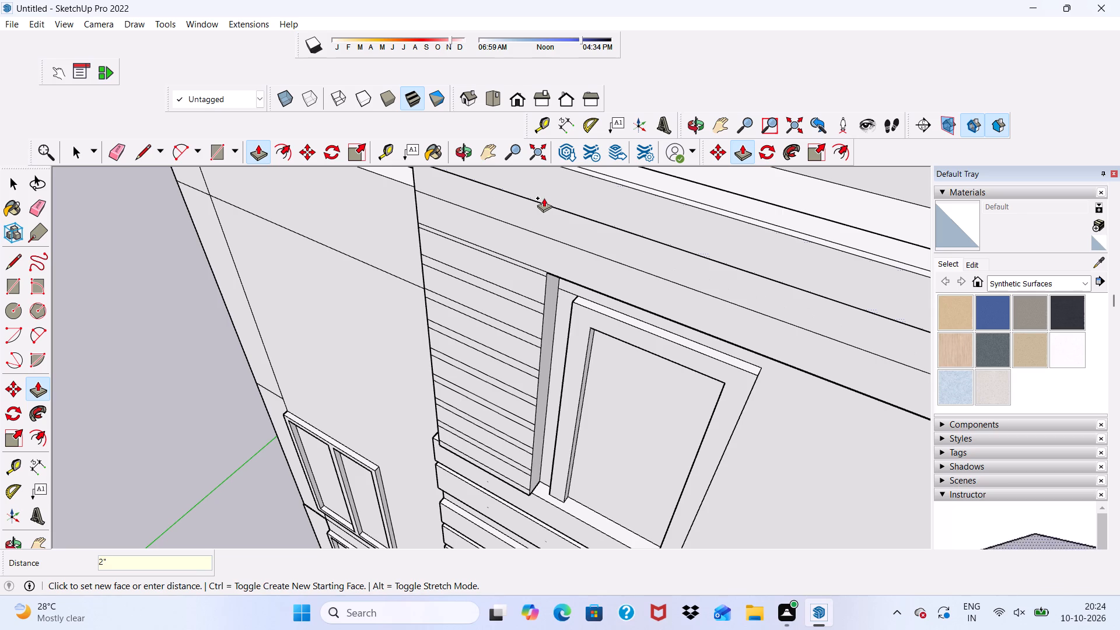
Push/Pull the lowest band of the roof parapet out 2", matching the projecting top band.
{"action": "scroll", "coordinate": [531, 248], "scroll_direction": "up", "scroll_amount": 1}
{"action": "left_click", "coordinate": [525, 250]}
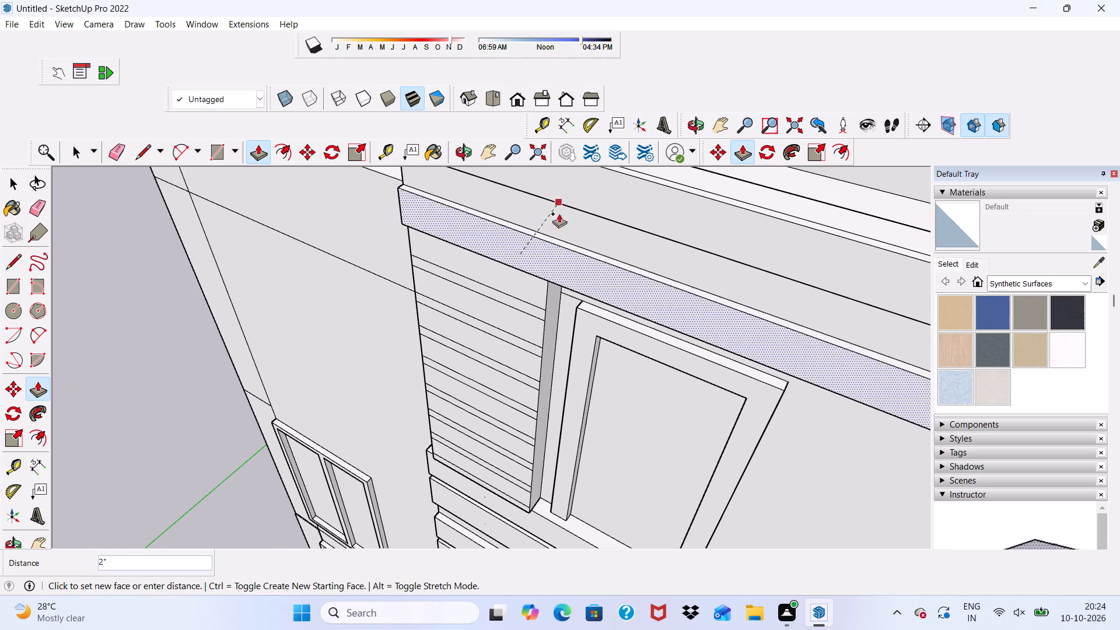
{"action": "left_click", "coordinate": [601, 211]}
Push/Pull the topmost cladding rectangle on the wall strip out flush with the lowest roof parapet band.
{"action": "middle_click_drag", "start_coordinate": [542, 236], "coordinate": [614, 118]}
{"action": "scroll", "coordinate": [613, 153], "scroll_direction": "up", "scroll_amount": 1}
{"action": "scroll", "coordinate": [478, 282], "scroll_direction": "down", "scroll_amount": 8}
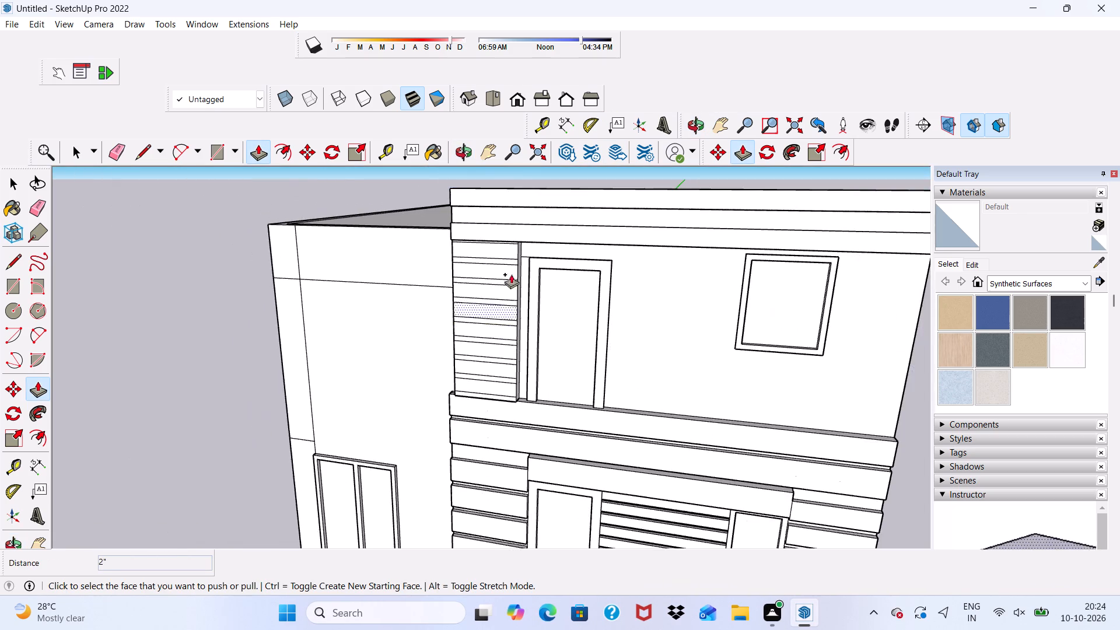
{"action": "scroll", "coordinate": [510, 166], "scroll_direction": "up", "scroll_amount": 5}
{"action": "middle_click_drag", "start_coordinate": [490, 233], "coordinate": [516, 113]}
{"action": "scroll", "coordinate": [439, 364], "scroll_direction": "up", "scroll_amount": 5}
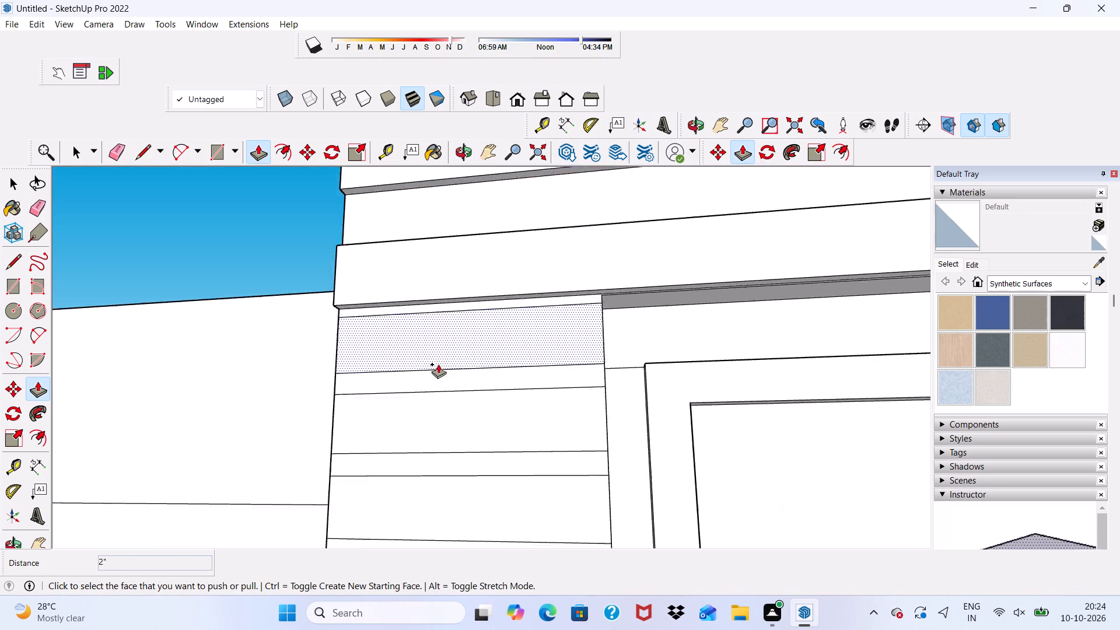
{"action": "left_click", "coordinate": [436, 345]}
{"action": "scroll", "coordinate": [430, 293], "scroll_direction": "down", "scroll_amount": 2}
{"action": "middle_click_drag", "start_coordinate": [432, 295], "coordinate": [411, 359]}
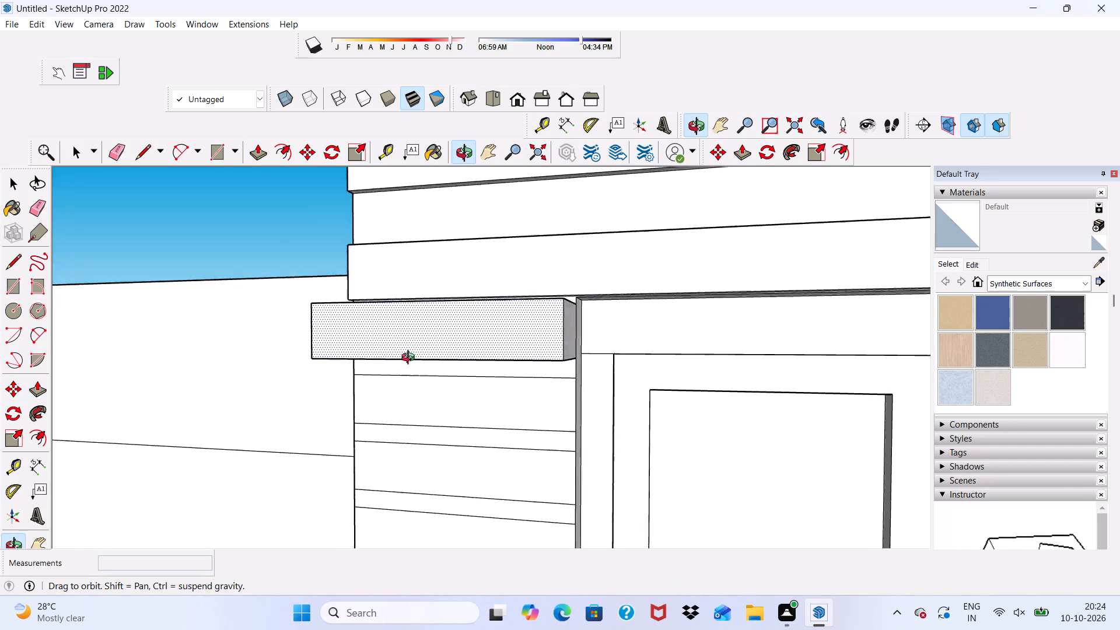
{"action": "middle_click_drag", "start_coordinate": [411, 359], "coordinate": [398, 391]}
{"action": "scroll", "coordinate": [439, 272], "scroll_direction": "up", "scroll_amount": 1}
{"action": "left_click", "coordinate": [440, 271]}
Push/Pull the second, third and fourth cladding rectangles out 2", each flush with the band above it.
{"action": "left_click", "coordinate": [411, 404]}
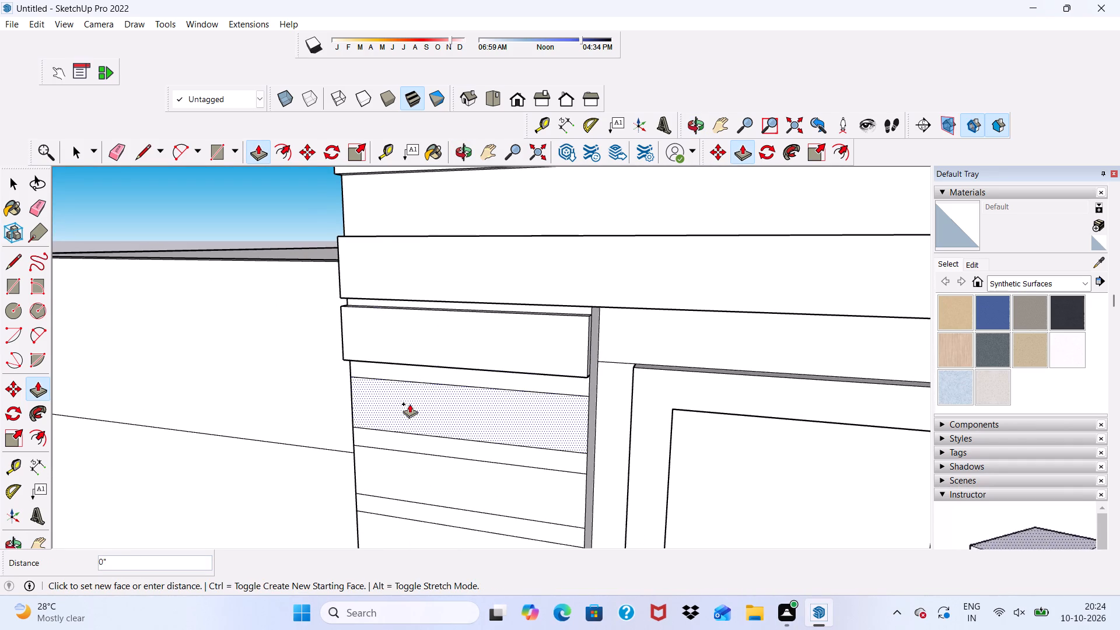
{"action": "left_click", "coordinate": [400, 345]}
{"action": "scroll", "coordinate": [400, 345], "scroll_direction": "down", "scroll_amount": 5}
{"action": "scroll", "coordinate": [460, 339], "scroll_direction": "down", "scroll_amount": 1}
{"action": "scroll", "coordinate": [442, 399], "scroll_direction": "up", "scroll_amount": 5}
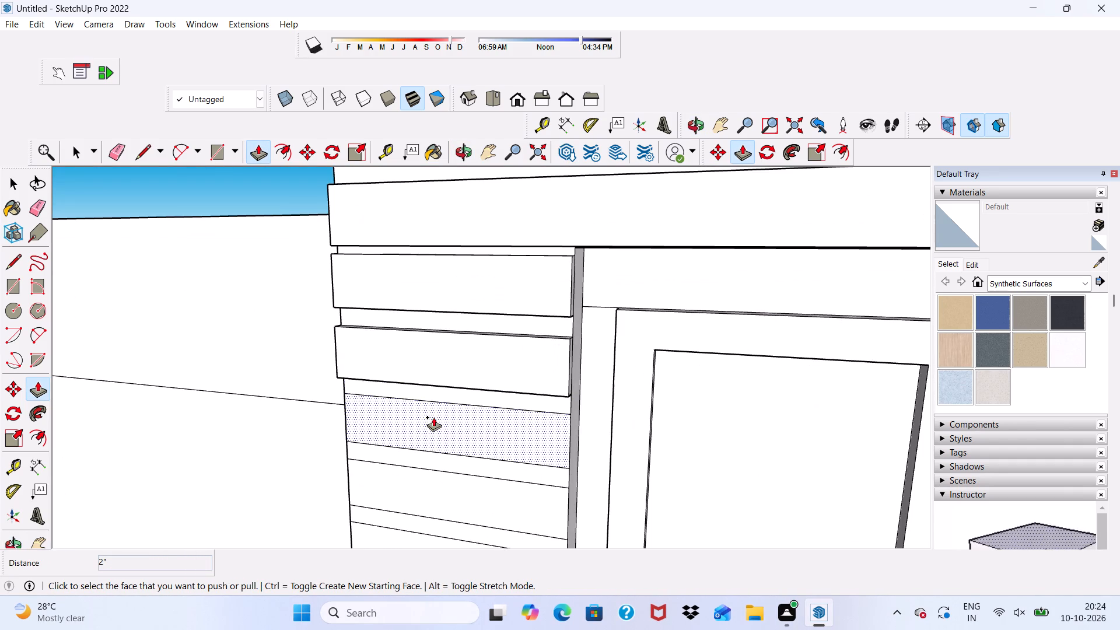
{"action": "left_click", "coordinate": [433, 417]}
{"action": "left_click", "coordinate": [381, 415]}
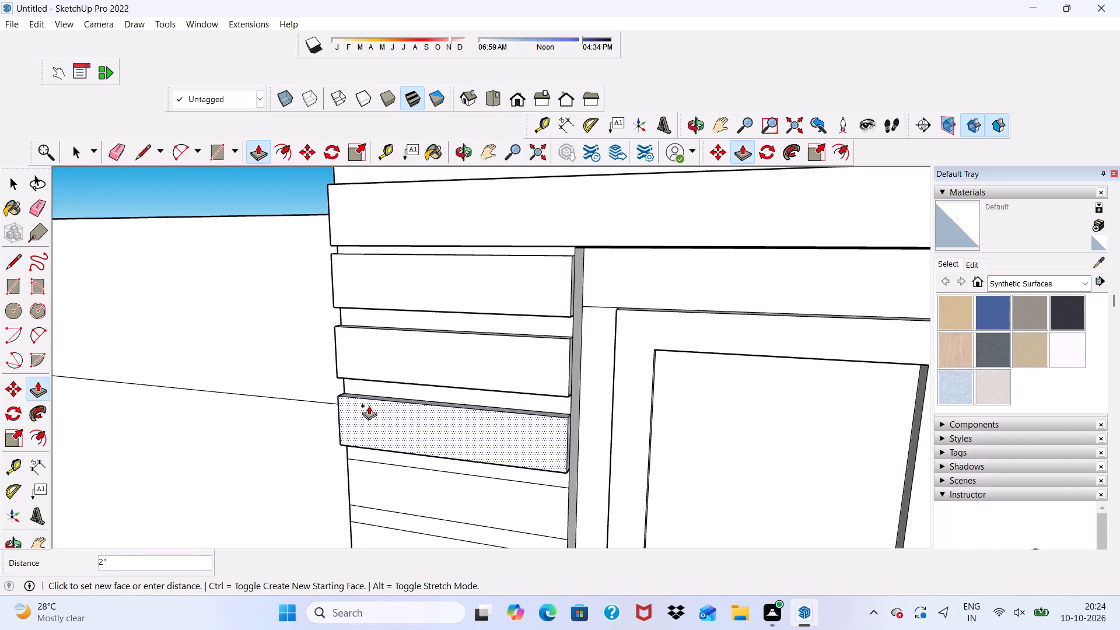
{"action": "left_click", "coordinate": [352, 370]}
{"action": "scroll", "coordinate": [426, 257], "scroll_direction": "down", "scroll_amount": 4}
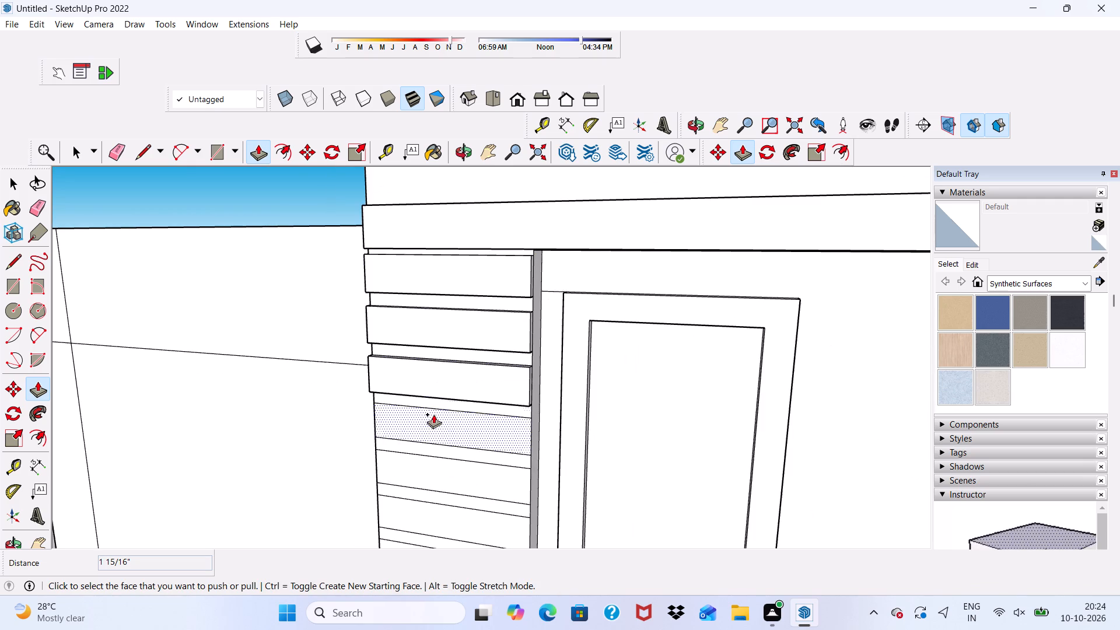
{"action": "scroll", "coordinate": [433, 423], "scroll_direction": "up", "scroll_amount": 4}
{"action": "left_click", "coordinate": [433, 426]}
{"action": "left_click", "coordinate": [376, 359]}
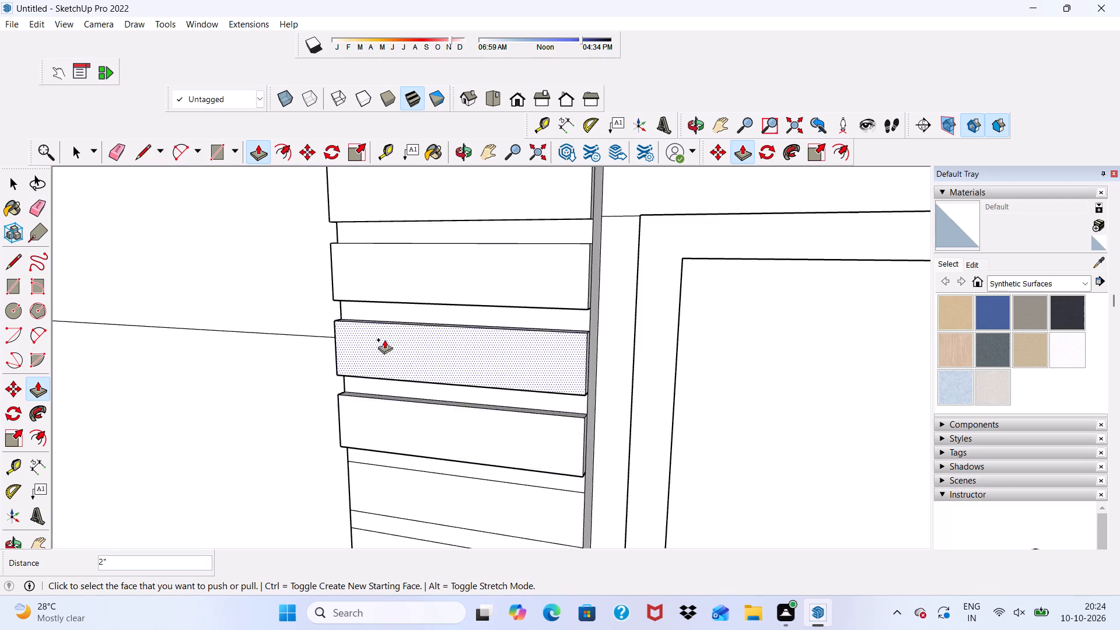
Push/Pull the fifth, sixth and seventh cladding rectangles out 2", each flush with the band above it.
{"action": "scroll", "coordinate": [384, 339], "scroll_direction": "down", "scroll_amount": 6}
{"action": "scroll", "coordinate": [452, 454], "scroll_direction": "up", "scroll_amount": 5}
{"action": "left_click", "coordinate": [453, 421]}
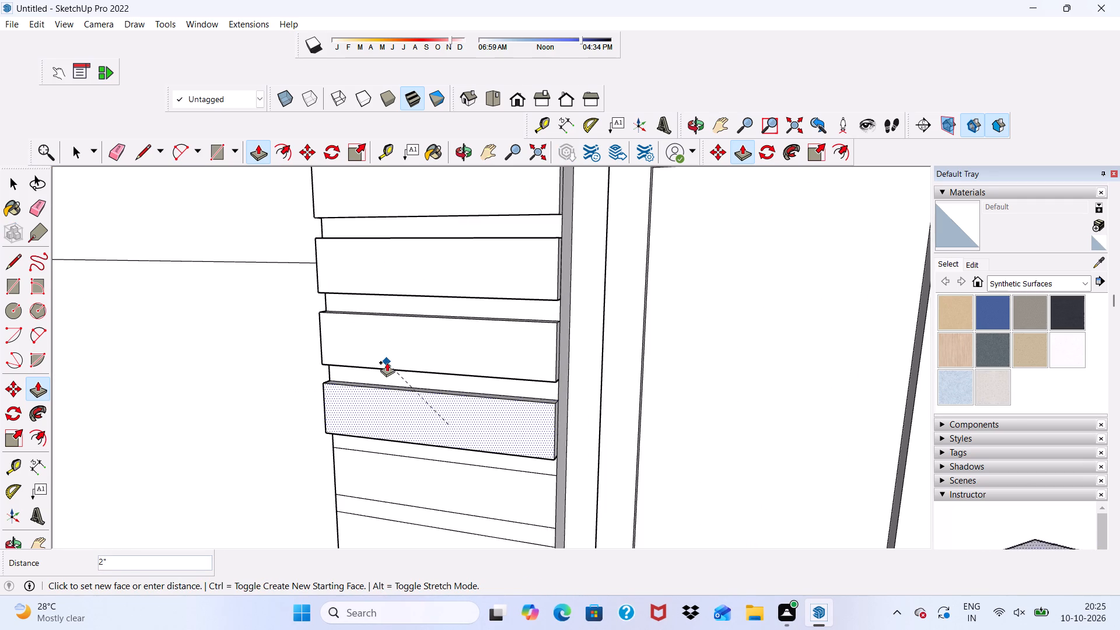
{"action": "left_click", "coordinate": [387, 360]}
{"action": "scroll", "coordinate": [395, 345], "scroll_direction": "down", "scroll_amount": 6}
{"action": "scroll", "coordinate": [461, 416], "scroll_direction": "up", "scroll_amount": 2}
{"action": "left_click", "coordinate": [461, 416]}
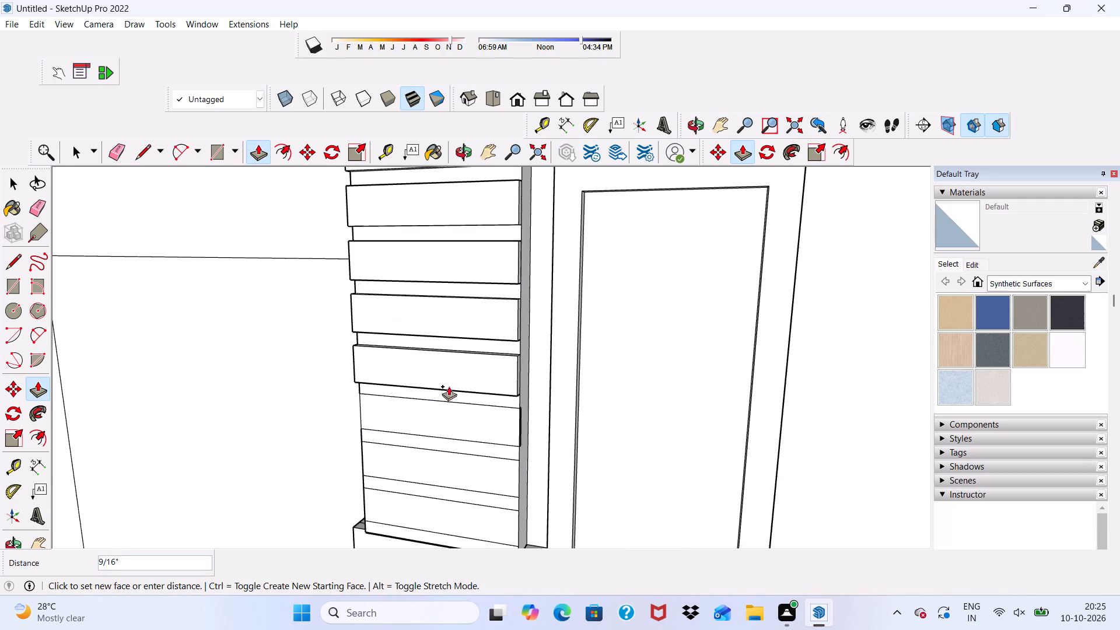
{"action": "left_click", "coordinate": [444, 355]}
{"action": "scroll", "coordinate": [468, 477], "scroll_direction": "up", "scroll_amount": 4}
{"action": "left_click", "coordinate": [463, 483]}
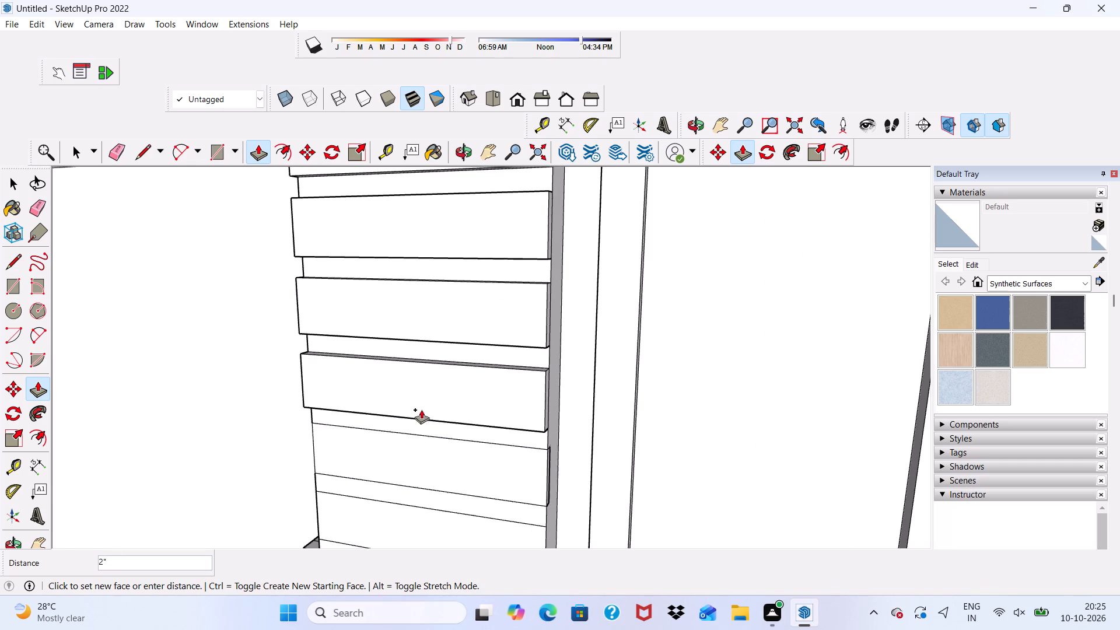
{"action": "left_click", "coordinate": [407, 362]}
Push/Pull the last cladding rectangle above the balcony parapet out 2", flush with the bands above.
{"action": "scroll", "coordinate": [431, 382], "scroll_direction": "down", "scroll_amount": 6}
{"action": "scroll", "coordinate": [484, 367], "scroll_direction": "down", "scroll_amount": 1}
{"action": "scroll", "coordinate": [467, 459], "scroll_direction": "up", "scroll_amount": 4}
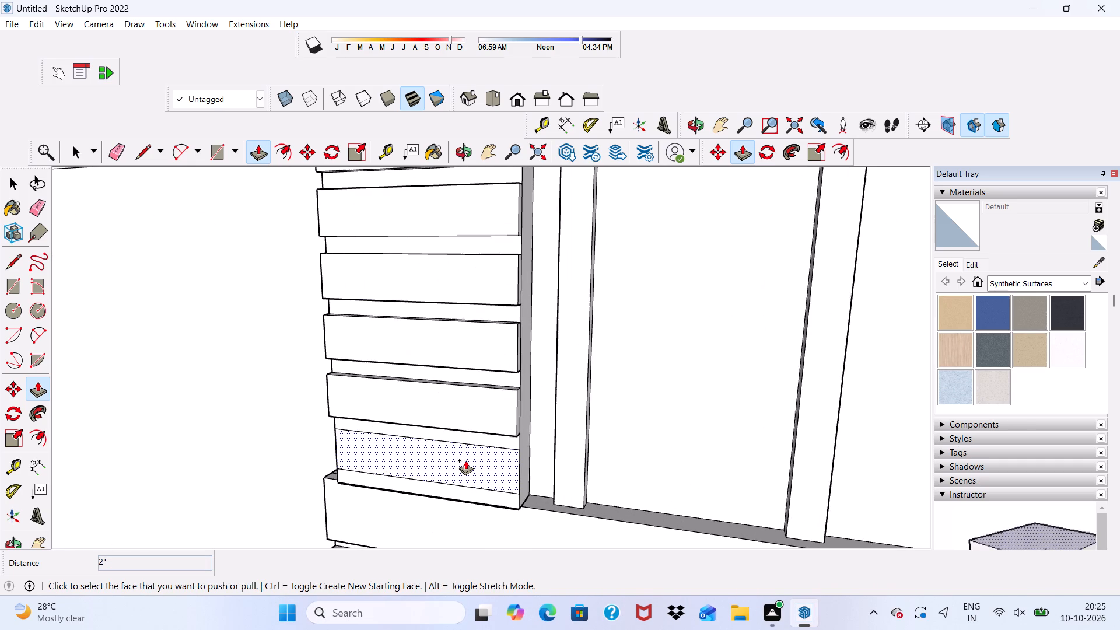
{"action": "left_click", "coordinate": [466, 460]}
{"action": "left_click", "coordinate": [409, 378]}
{"action": "scroll", "coordinate": [409, 378], "scroll_direction": "down", "scroll_amount": 2}
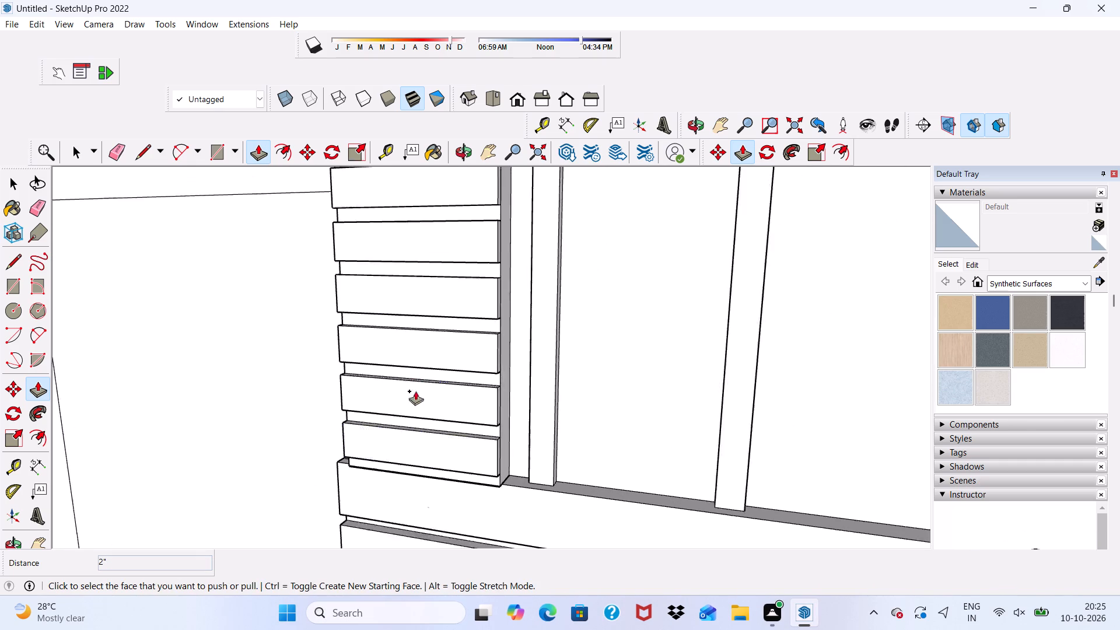
{"action": "scroll", "coordinate": [415, 391], "scroll_direction": "down", "scroll_amount": 7}
{"action": "middle_click_drag", "start_coordinate": [453, 400], "coordinate": [592, 311]}
{"action": "scroll", "coordinate": [596, 326], "scroll_direction": "up", "scroll_amount": 1}
{"action": "scroll", "coordinate": [455, 384], "scroll_direction": "down", "scroll_amount": 5}
{"action": "key", "text": "space"}
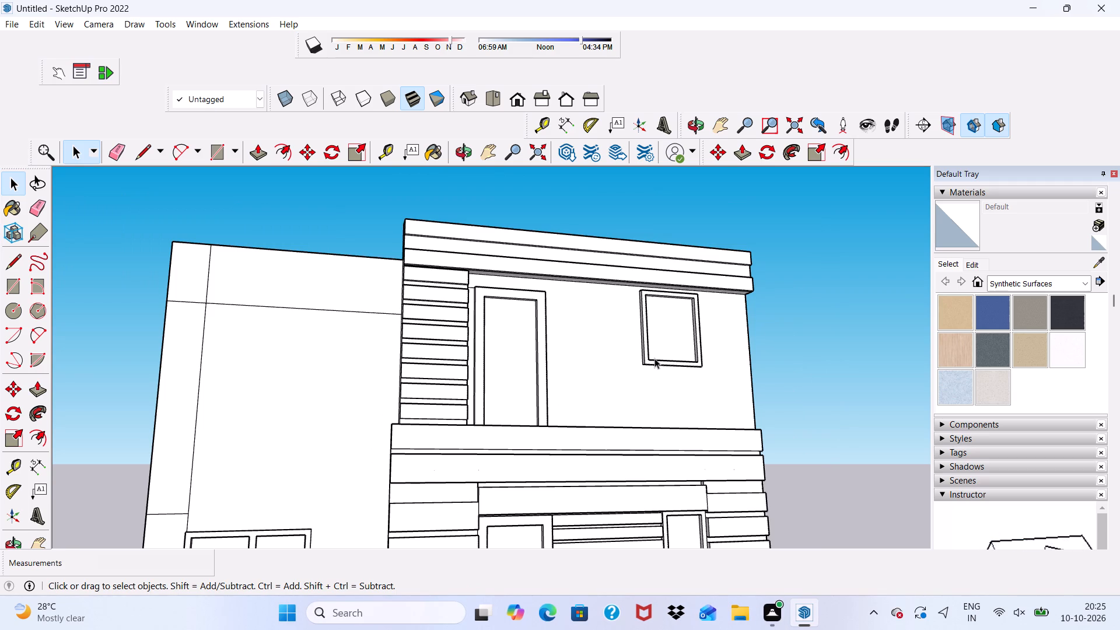
{"action": "key", "text": "space"}
Erase the short stray edge on the wall between the cladding strip and the top-floor door frame.
{"action": "scroll", "coordinate": [472, 380], "scroll_direction": "down", "scroll_amount": 4}
{"action": "scroll", "coordinate": [477, 281], "scroll_direction": "up", "scroll_amount": 11}
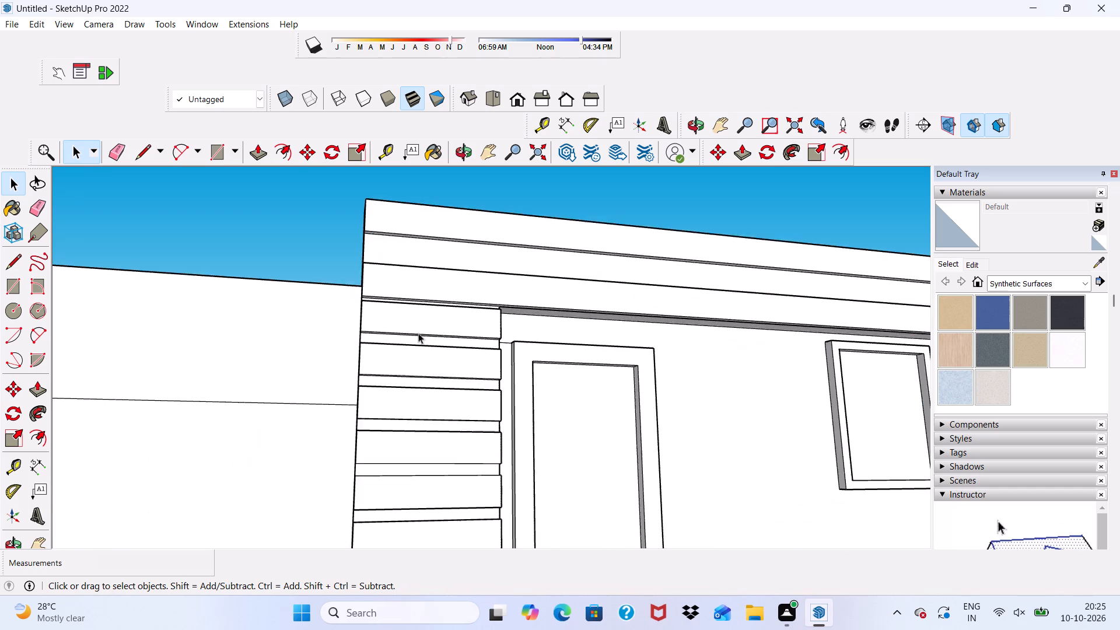
{"action": "scroll", "coordinate": [433, 307], "scroll_direction": "up", "scroll_amount": 7}
{"action": "middle_click_drag", "start_coordinate": [411, 302], "coordinate": [384, 451]}
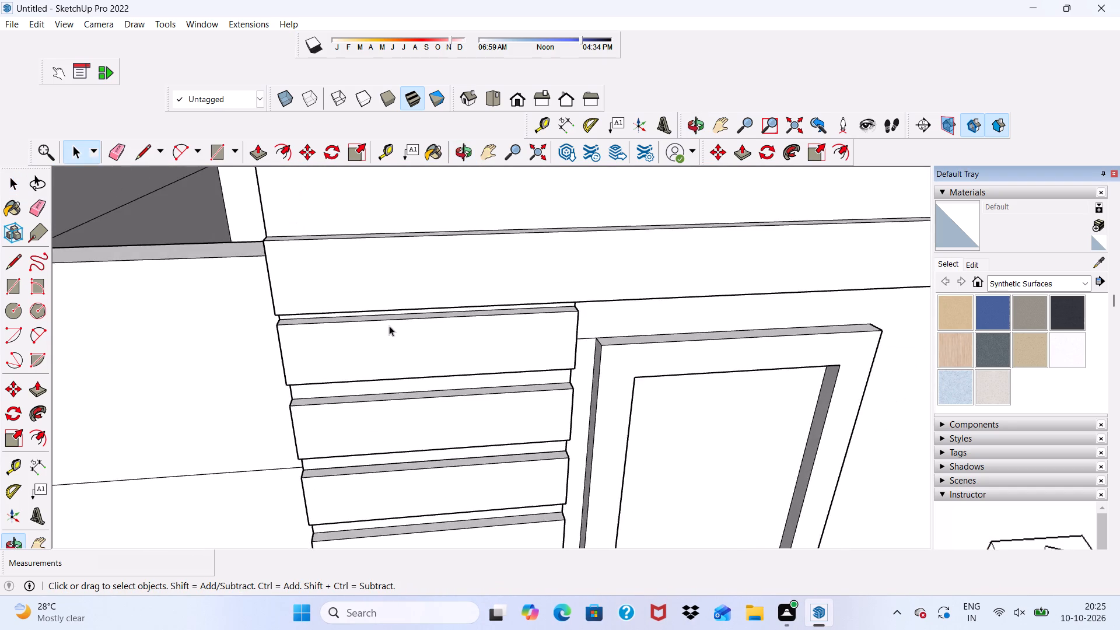
{"action": "scroll", "coordinate": [389, 325], "scroll_direction": "down", "scroll_amount": 9}
{"action": "middle_click_drag", "start_coordinate": [541, 348], "coordinate": [370, 286]}
{"action": "scroll", "coordinate": [369, 286], "scroll_direction": "up", "scroll_amount": 2}
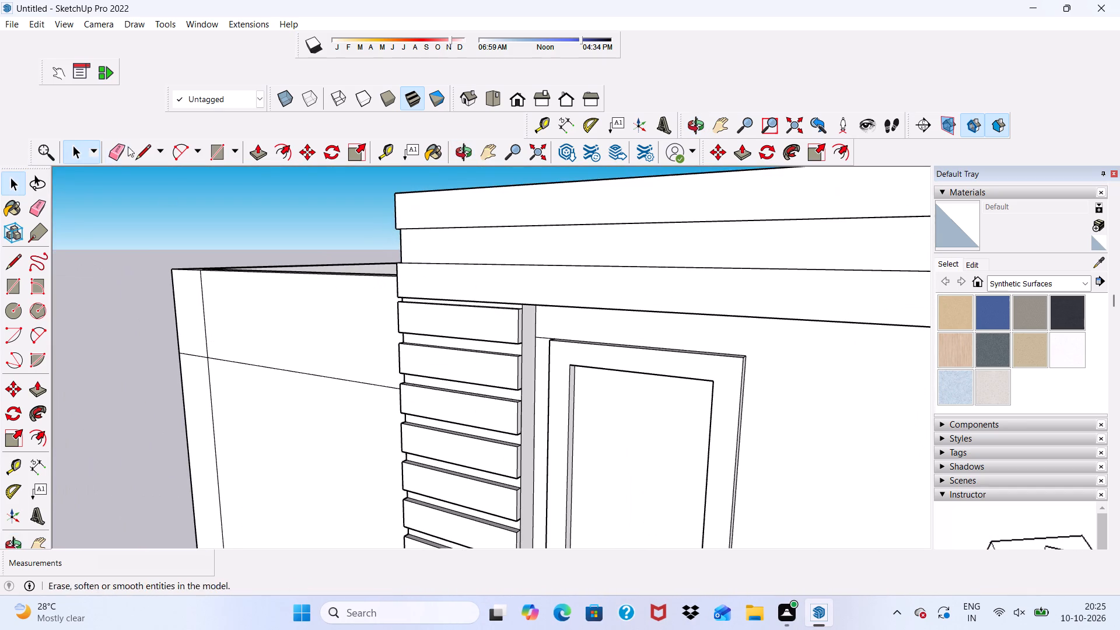
{"action": "left_click_drag", "start_coordinate": [116, 149], "coordinate": [118, 154]}
{"action": "scroll", "coordinate": [537, 370], "scroll_direction": "up", "scroll_amount": 9}
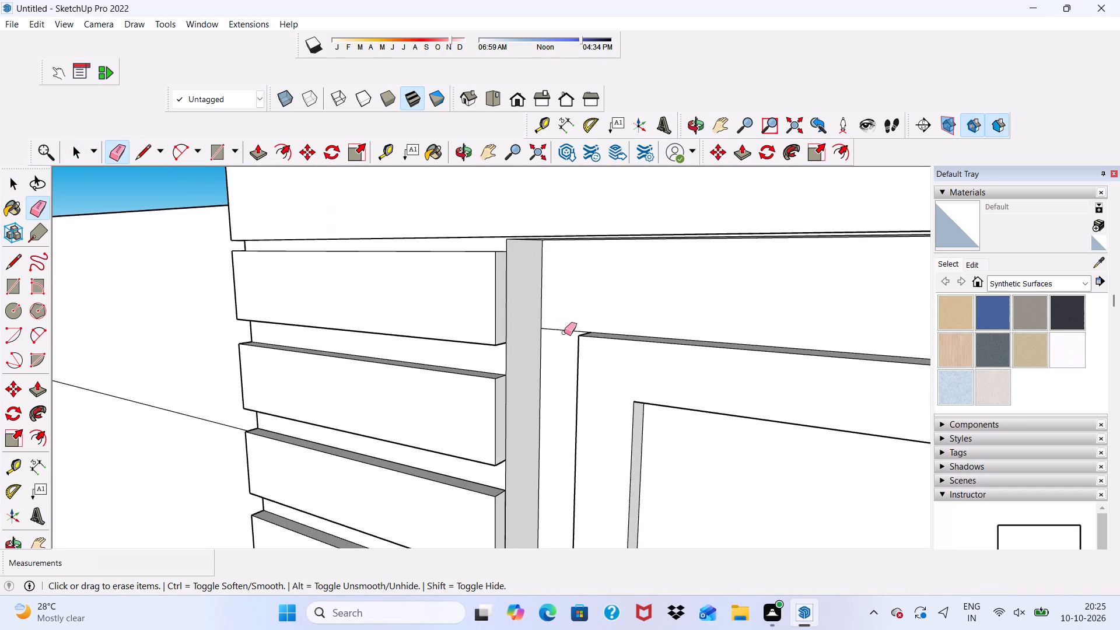
{"action": "left_click_drag", "start_coordinate": [563, 325], "coordinate": [565, 336]}
Examine the underside of the roof parapet where it meets the cladding strip and the recessed door wall.
{"action": "scroll", "coordinate": [549, 352], "scroll_direction": "down", "scroll_amount": 3}
{"action": "middle_click_drag", "start_coordinate": [545, 361], "coordinate": [691, 257]}
{"action": "scroll", "coordinate": [632, 260], "scroll_direction": "up", "scroll_amount": 2}
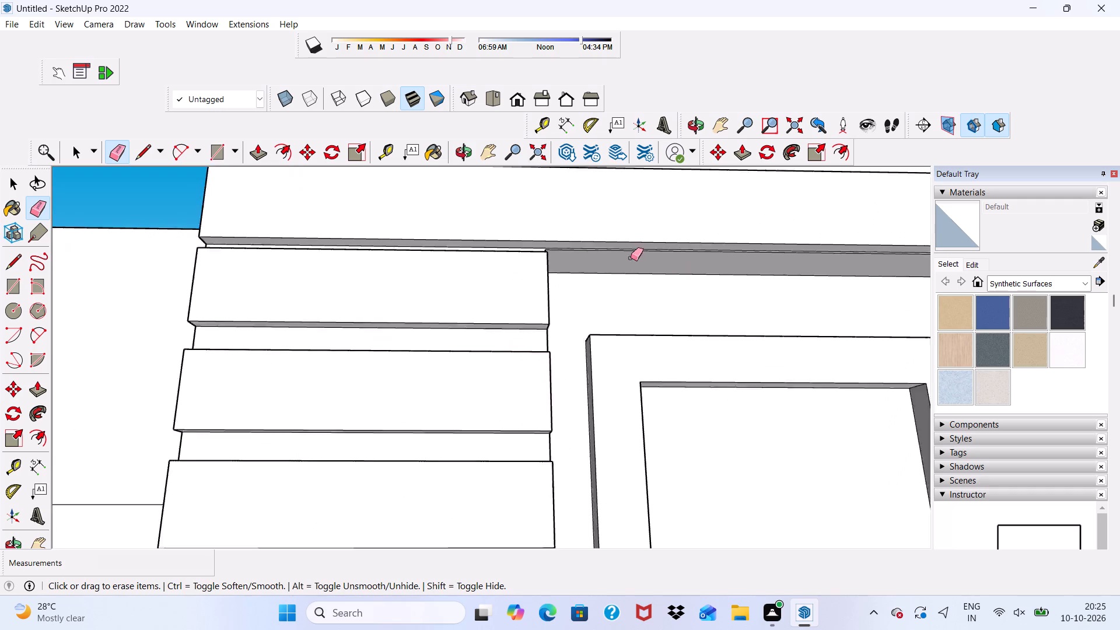
{"action": "scroll", "coordinate": [631, 258], "scroll_direction": "up", "scroll_amount": 12}
{"action": "scroll", "coordinate": [477, 236], "scroll_direction": "up", "scroll_amount": 4}
{"action": "key", "text": "space"}
{"action": "scroll", "coordinate": [307, 249], "scroll_direction": "up", "scroll_amount": 1}
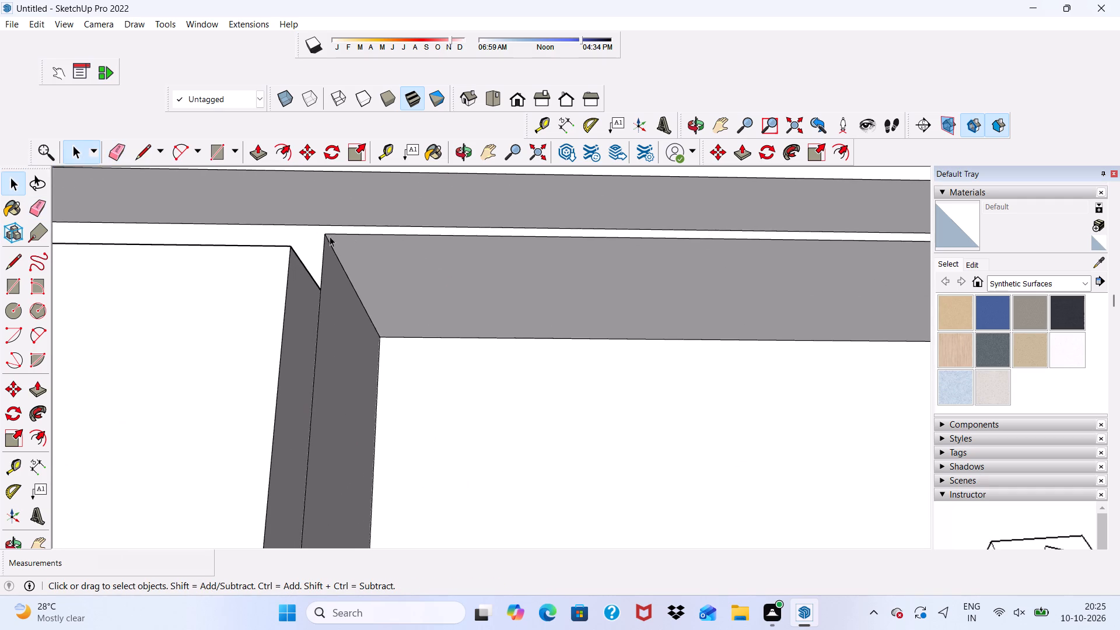
{"action": "scroll", "coordinate": [330, 236], "scroll_direction": "down", "scroll_amount": 4}
{"action": "middle_click_drag", "start_coordinate": [363, 249], "coordinate": [381, 298]}
{"action": "scroll", "coordinate": [412, 285], "scroll_direction": "down", "scroll_amount": 1}
{"action": "scroll", "coordinate": [428, 270], "scroll_direction": "up", "scroll_amount": 6}
{"action": "scroll", "coordinate": [438, 239], "scroll_direction": "down", "scroll_amount": 3}
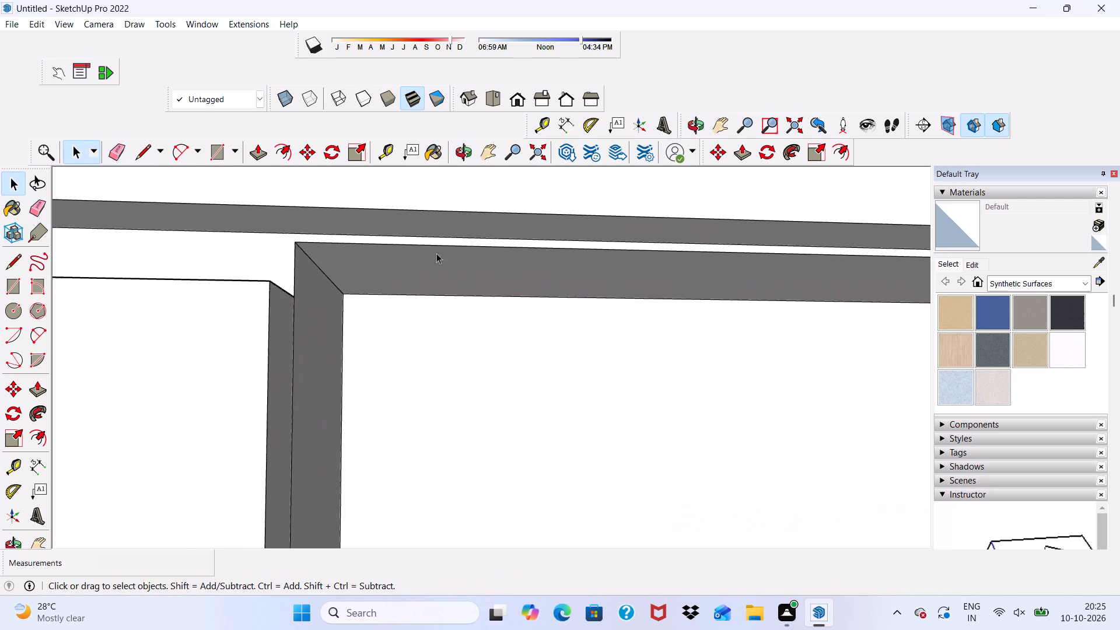
{"action": "scroll", "coordinate": [436, 253], "scroll_direction": "down", "scroll_amount": 7}
{"action": "scroll", "coordinate": [435, 303], "scroll_direction": "down", "scroll_amount": 1}
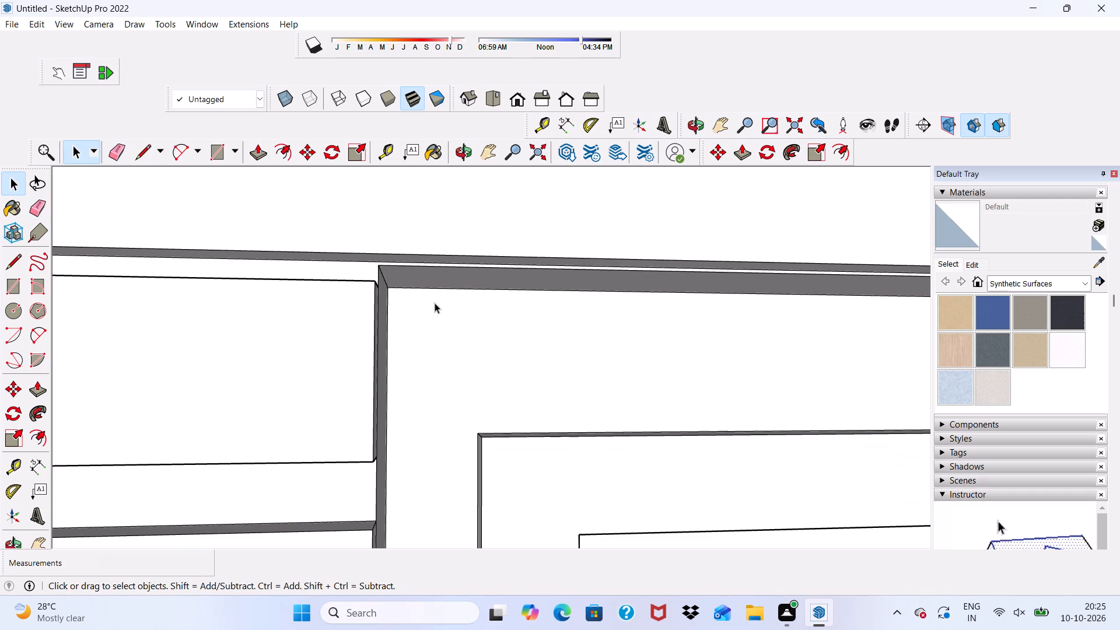
{"action": "key", "text": "space"}
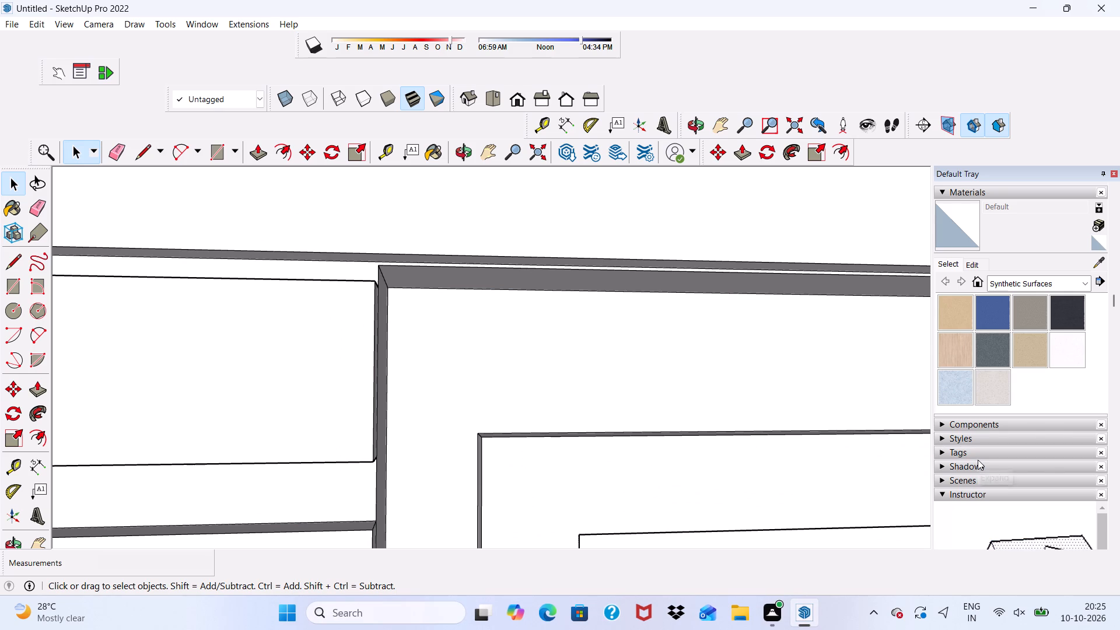
{"action": "scroll", "coordinate": [978, 460], "scroll_direction": "up", "scroll_amount": 5}
{"action": "scroll", "coordinate": [918, 468], "scroll_direction": "down", "scroll_amount": 6}
{"action": "scroll", "coordinate": [500, 319], "scroll_direction": "down", "scroll_amount": 11}
{"action": "middle_click_drag", "start_coordinate": [639, 413], "coordinate": [640, 404]}
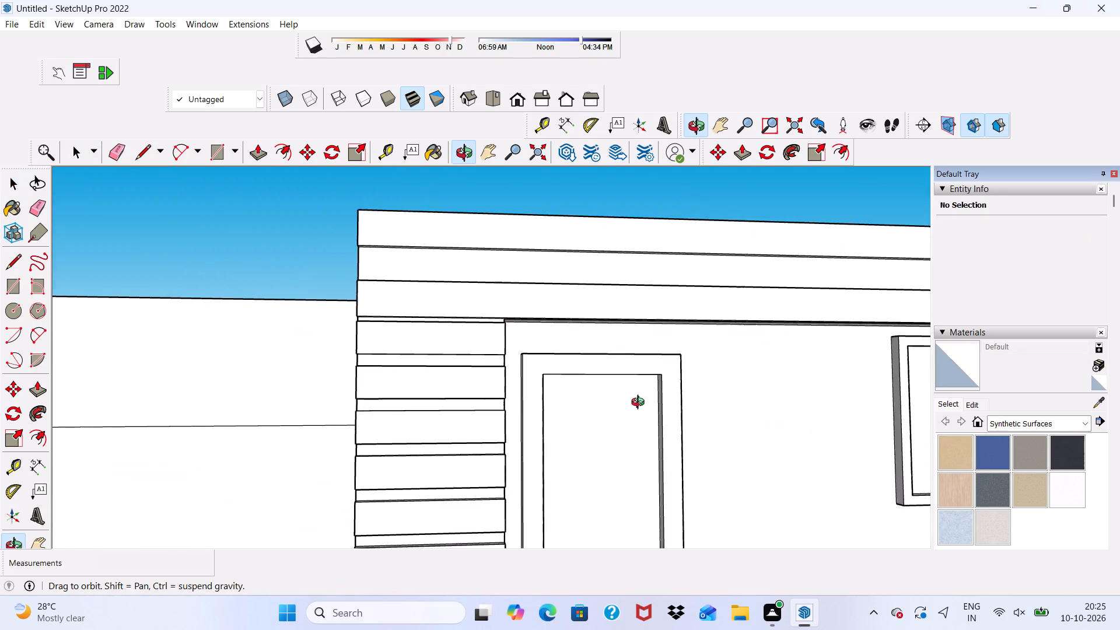
{"action": "middle_click_drag", "start_coordinate": [640, 404], "coordinate": [468, 347]}
{"action": "scroll", "coordinate": [520, 327], "scroll_direction": "up", "scroll_amount": 7}
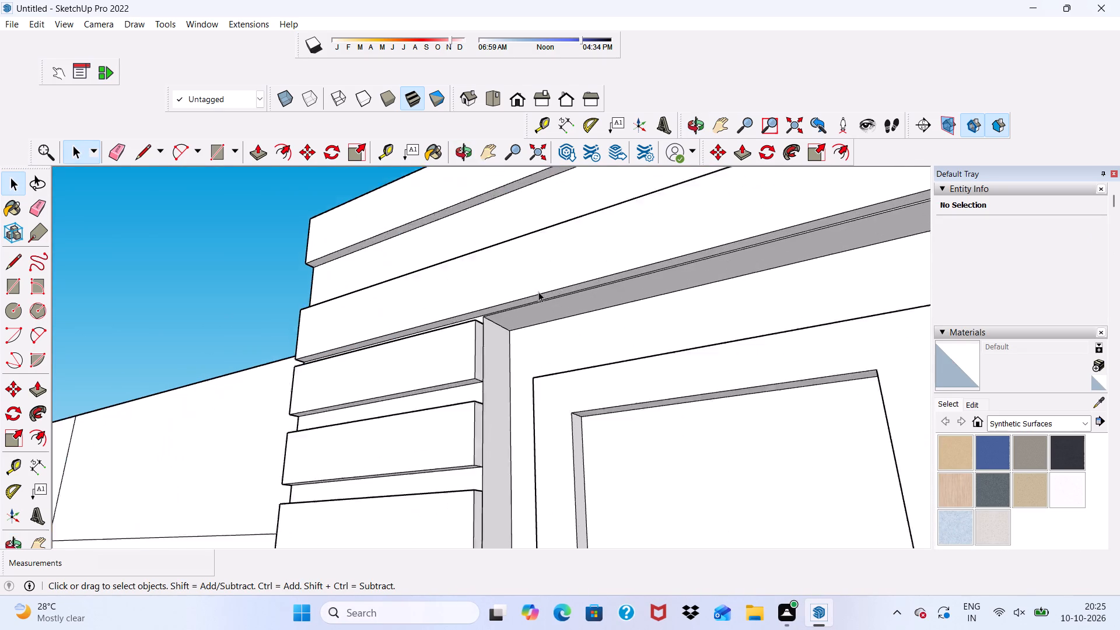
Examine the joint where the parapet's lower band meets the top of the cladding strip and the recessed door wall.
{"action": "scroll", "coordinate": [538, 292], "scroll_direction": "up", "scroll_amount": 9}
{"action": "middle_click_drag", "start_coordinate": [450, 336], "coordinate": [565, 367]}
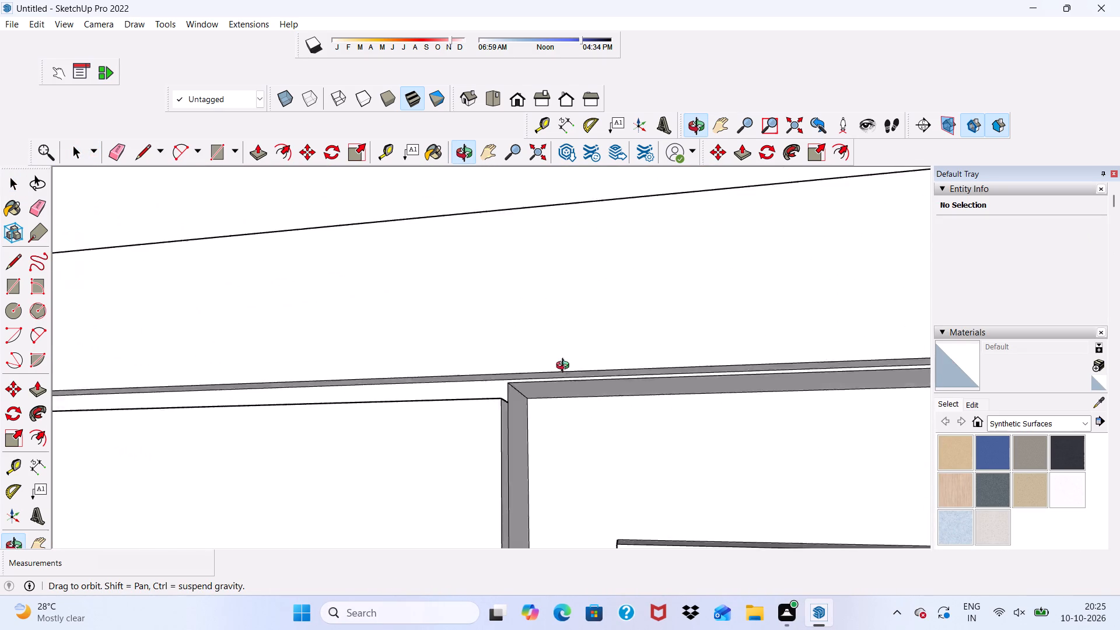
{"action": "middle_click_drag", "start_coordinate": [565, 367], "coordinate": [575, 368]}
{"action": "scroll", "coordinate": [509, 348], "scroll_direction": "down", "scroll_amount": 10}
{"action": "scroll", "coordinate": [550, 311], "scroll_direction": "down", "scroll_amount": 4}
{"action": "scroll", "coordinate": [516, 345], "scroll_direction": "down", "scroll_amount": 7}
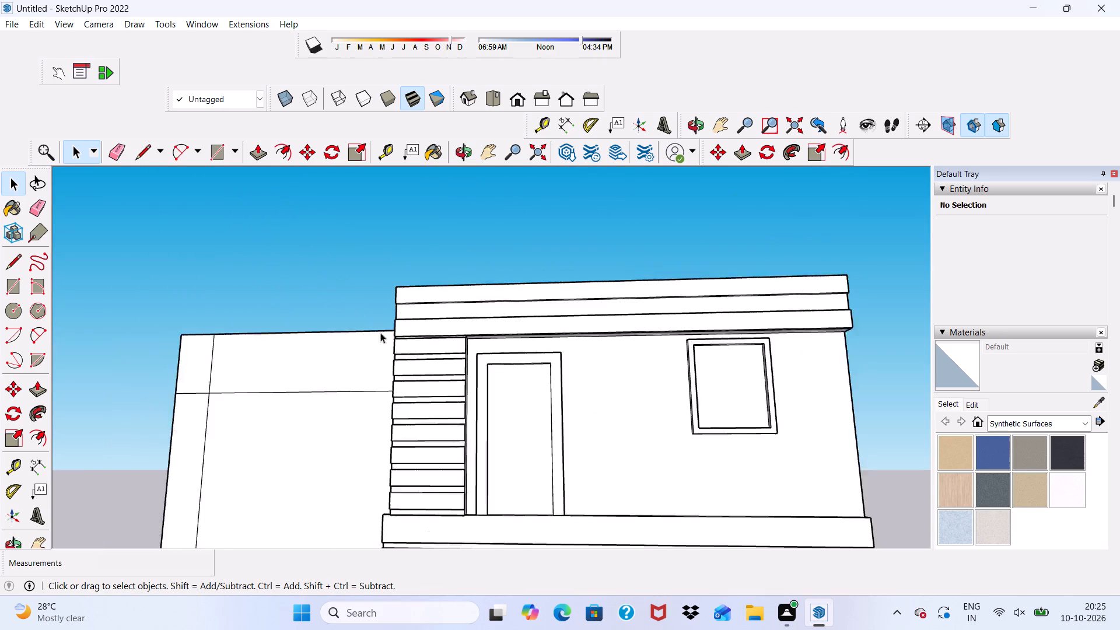
{"action": "scroll", "coordinate": [380, 332], "scroll_direction": "down", "scroll_amount": 6}
Draw a rectangle about 13' 7/16" by 10 3/4" on the top-floor wall, from the door frame's lower outer corner to the wall's end edge.
{"action": "scroll", "coordinate": [618, 433], "scroll_direction": "up", "scroll_amount": 5}
{"action": "middle_click_drag", "start_coordinate": [562, 414], "coordinate": [500, 520]}
{"action": "scroll", "coordinate": [478, 434], "scroll_direction": "up", "scroll_amount": 3}
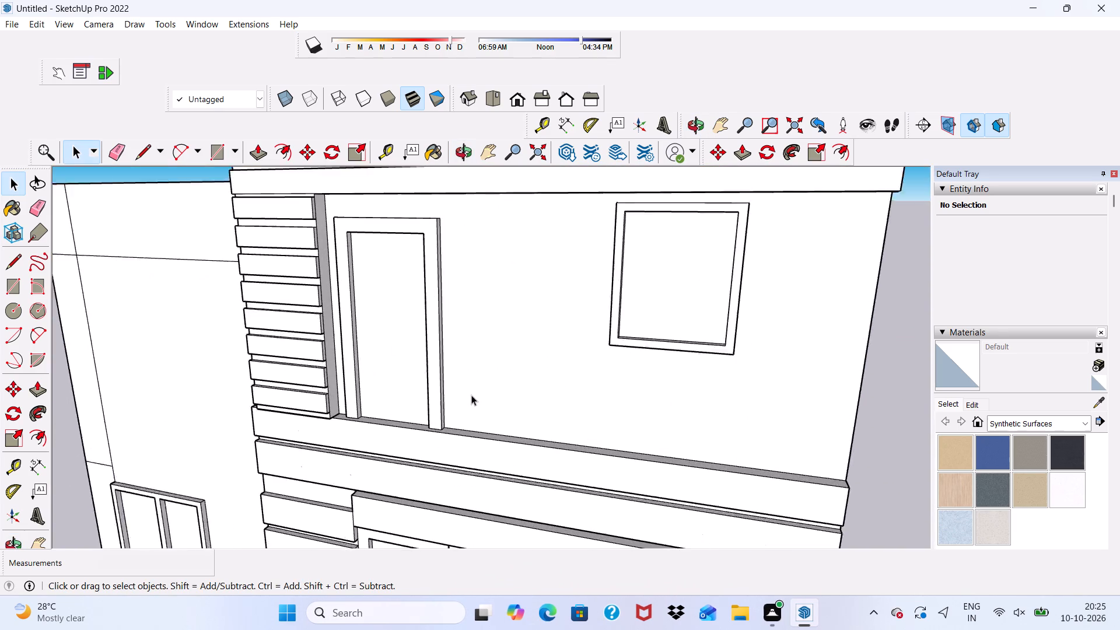
{"action": "scroll", "coordinate": [471, 395], "scroll_direction": "up", "scroll_amount": 2}
{"action": "scroll", "coordinate": [460, 382], "scroll_direction": "down", "scroll_amount": 1}
{"action": "left_click", "coordinate": [215, 152]}
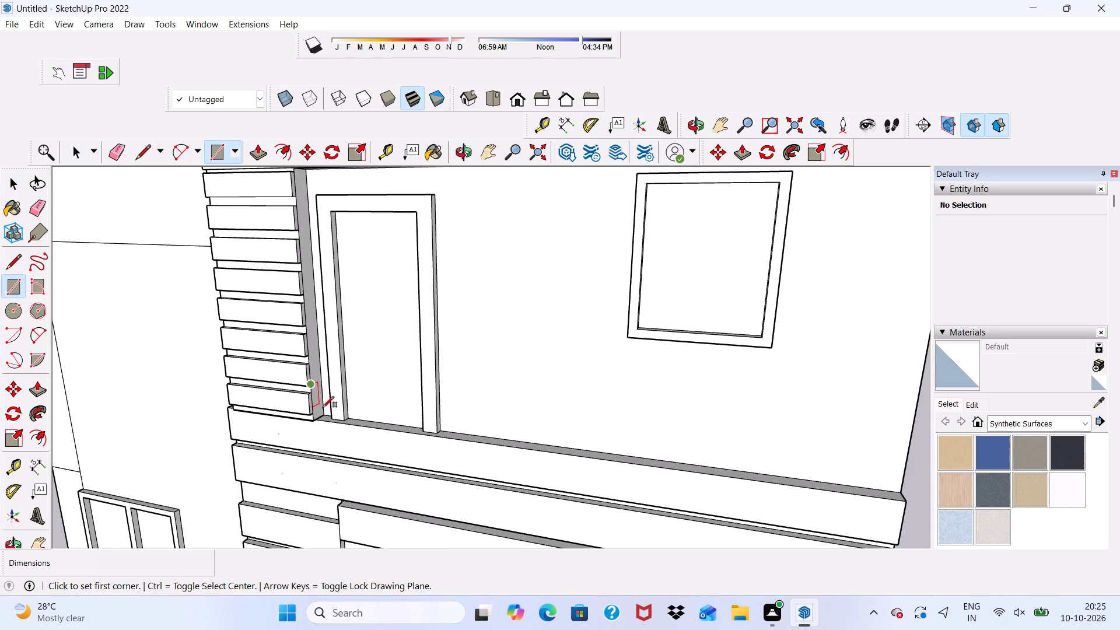
{"action": "scroll", "coordinate": [470, 447], "scroll_direction": "up", "scroll_amount": 9}
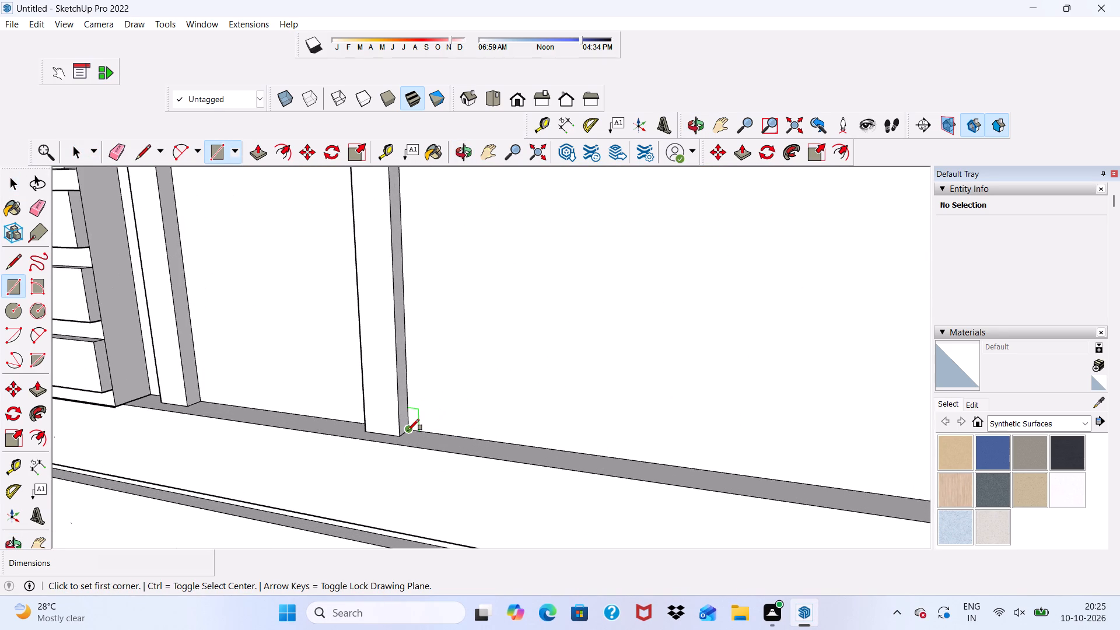
{"action": "left_click", "coordinate": [408, 430]}
{"action": "scroll", "coordinate": [409, 426], "scroll_direction": "down", "scroll_amount": 15}
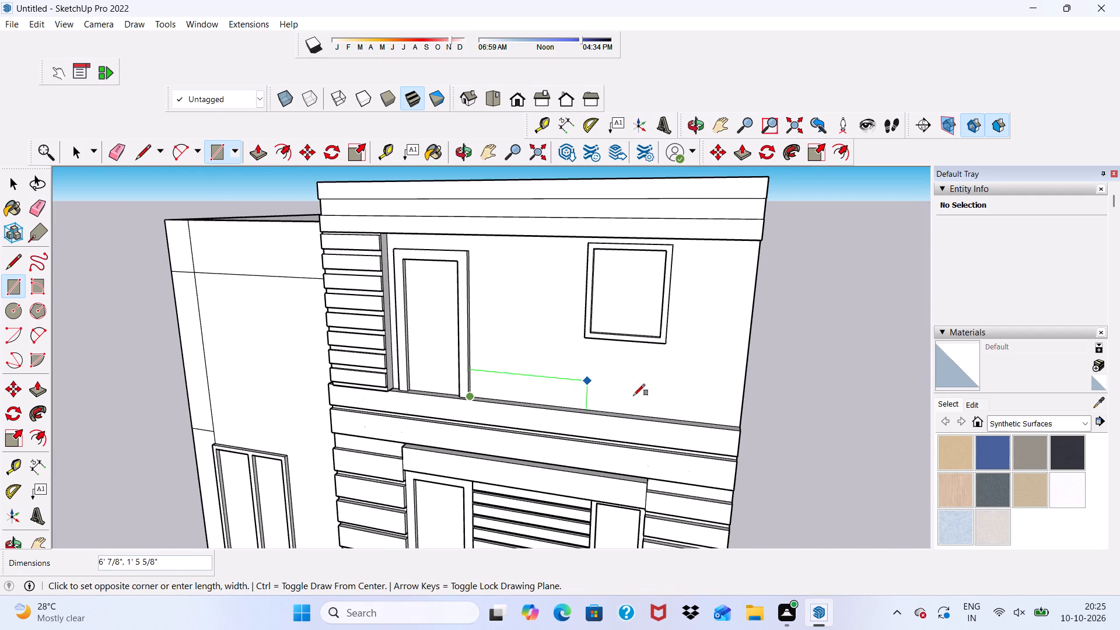
{"action": "left_click", "coordinate": [738, 408]}
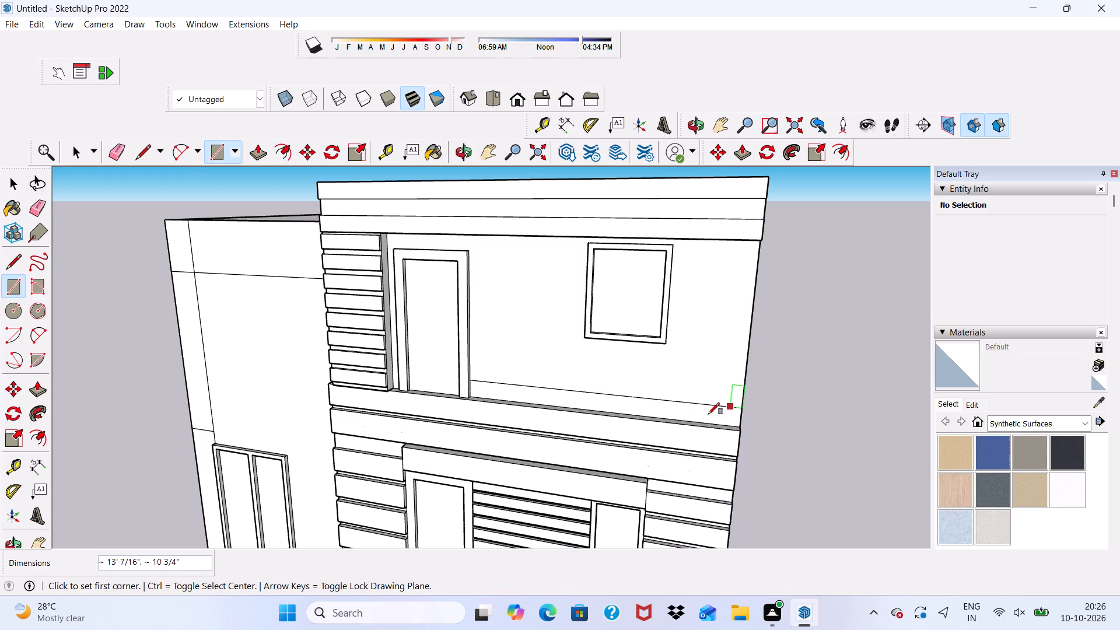
{"action": "key", "text": "space"}
Copy the rectangle with its edges straight up the wall by 1' 2 3/8" and array it as *12 copies.
{"action": "double_click", "coordinate": [629, 406]}
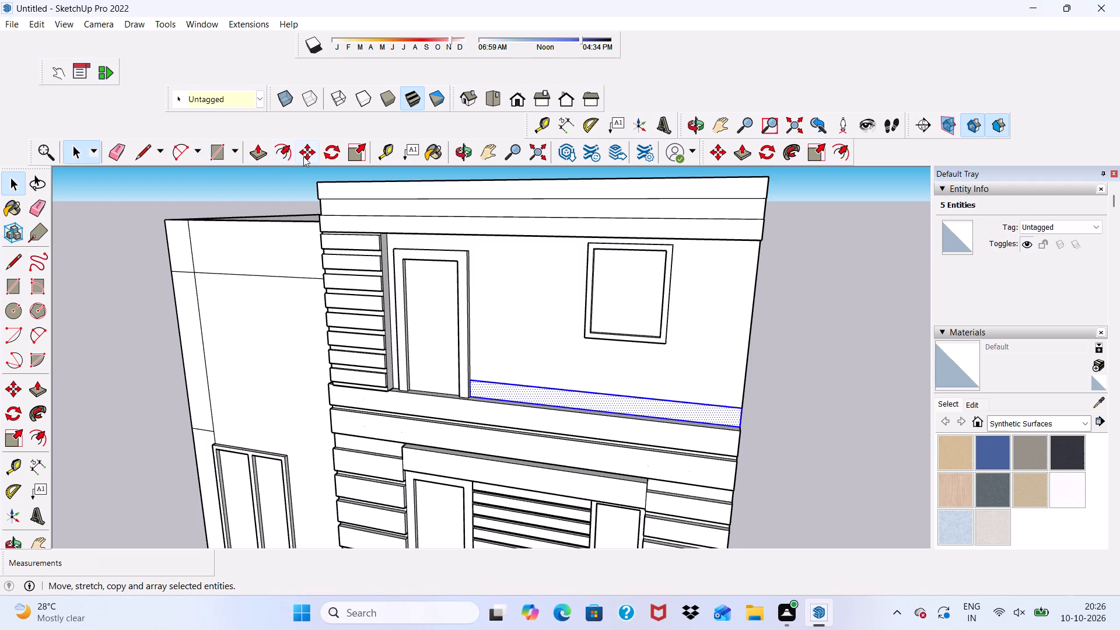
{"action": "left_click", "coordinate": [305, 150]}
{"action": "left_click", "coordinate": [586, 400]}
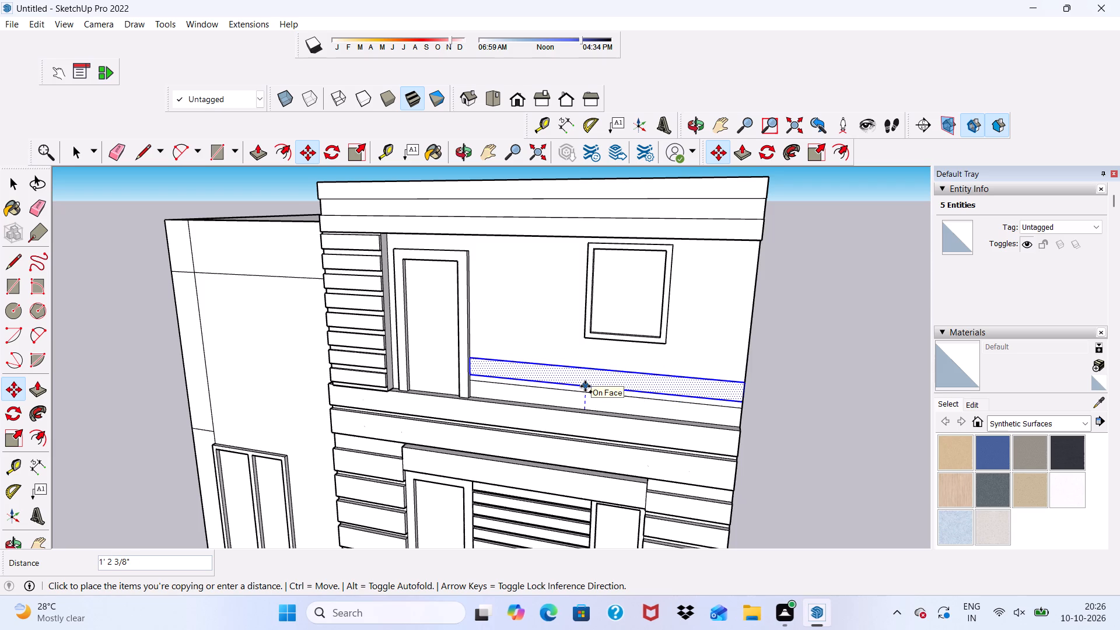
{"action": "left_click", "coordinate": [585, 386]}
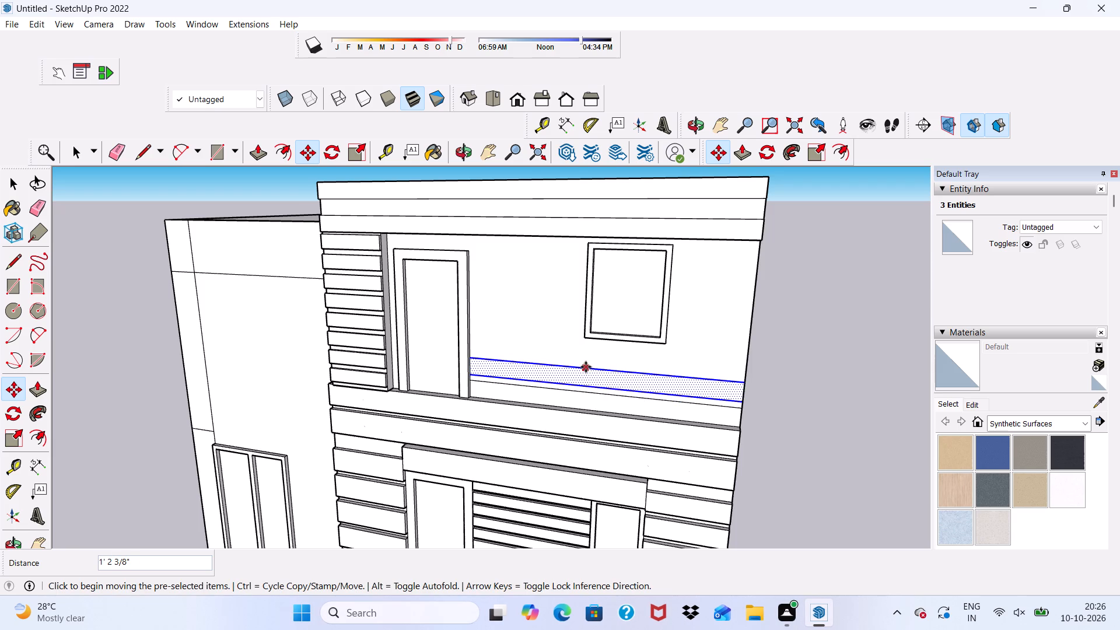
{"action": "key", "text": "shift+asterisk"}
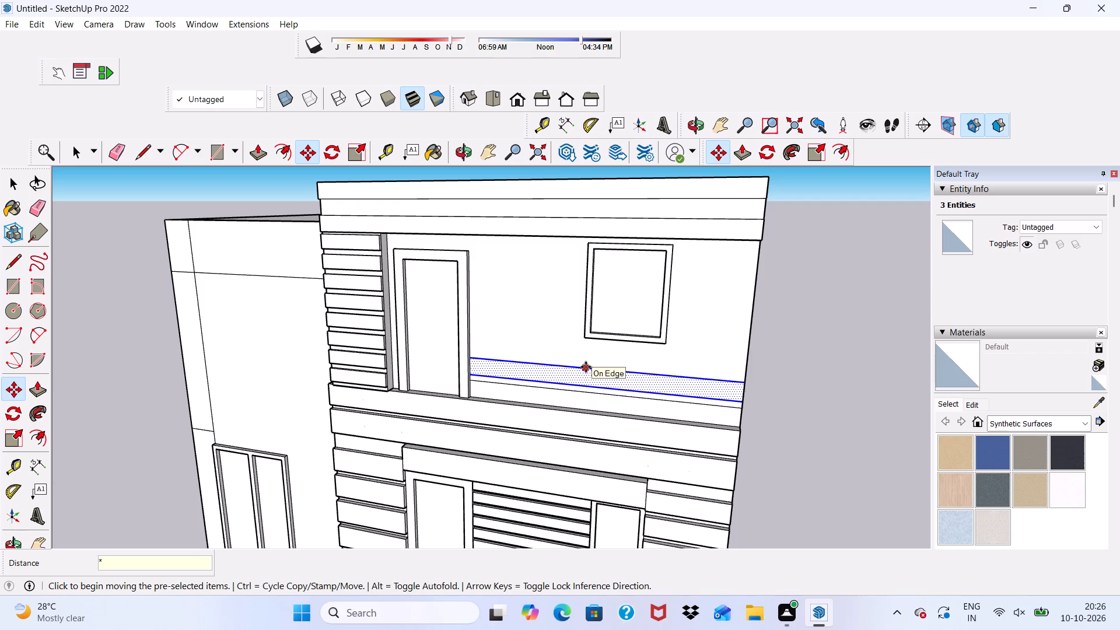
{"action": "key", "text": "1"}
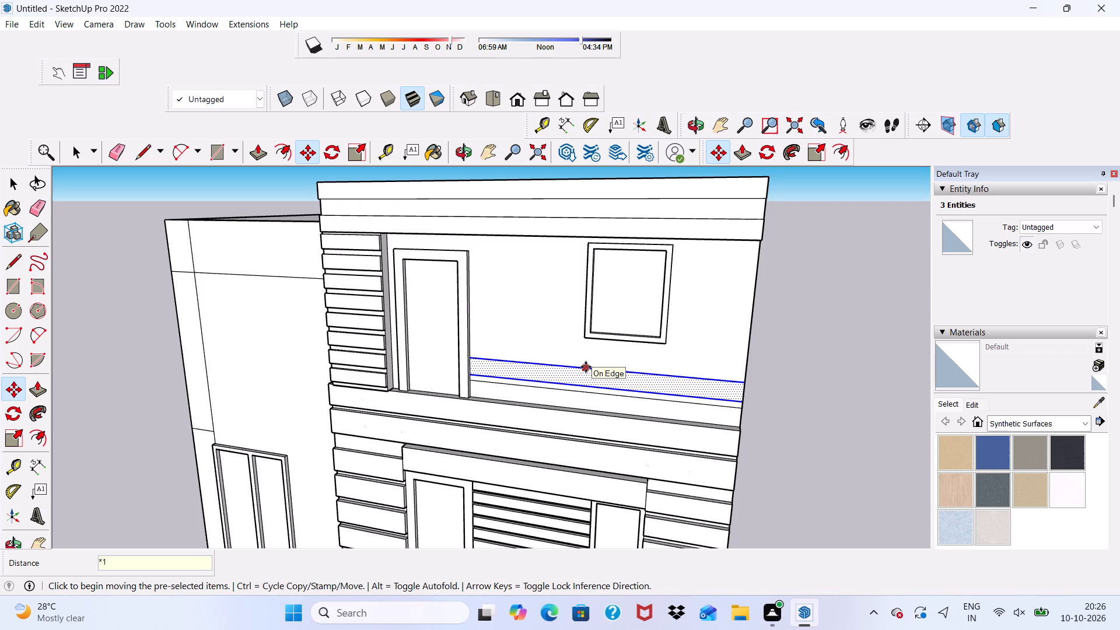
{"action": "key", "text": "BackSpace"}
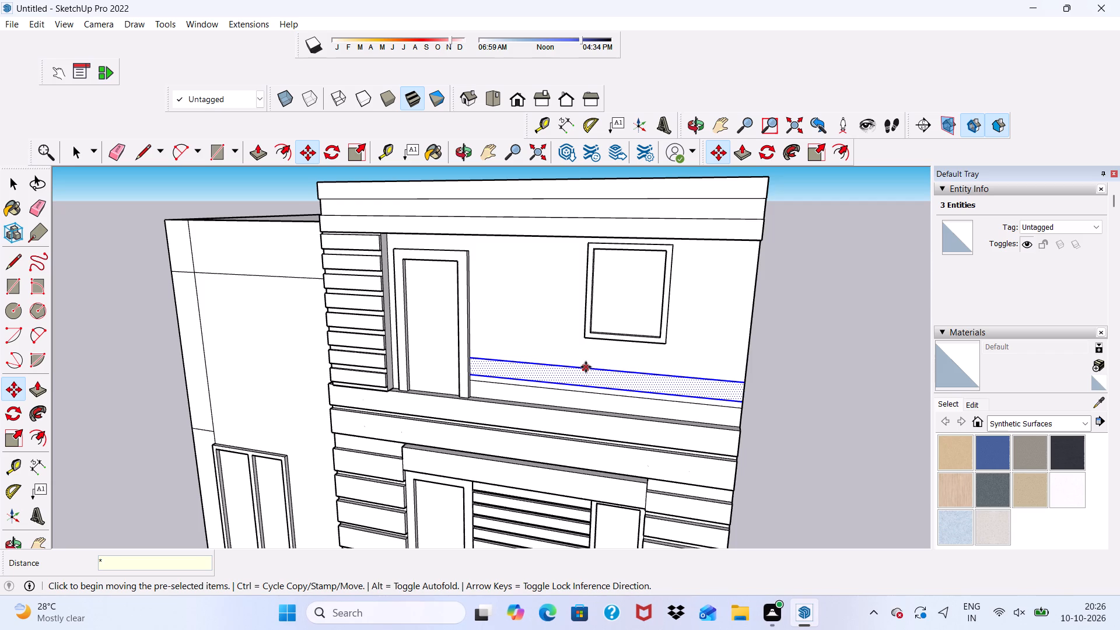
{"action": "key", "text": "1"}
{"action": "key", "text": "BackSpace"}
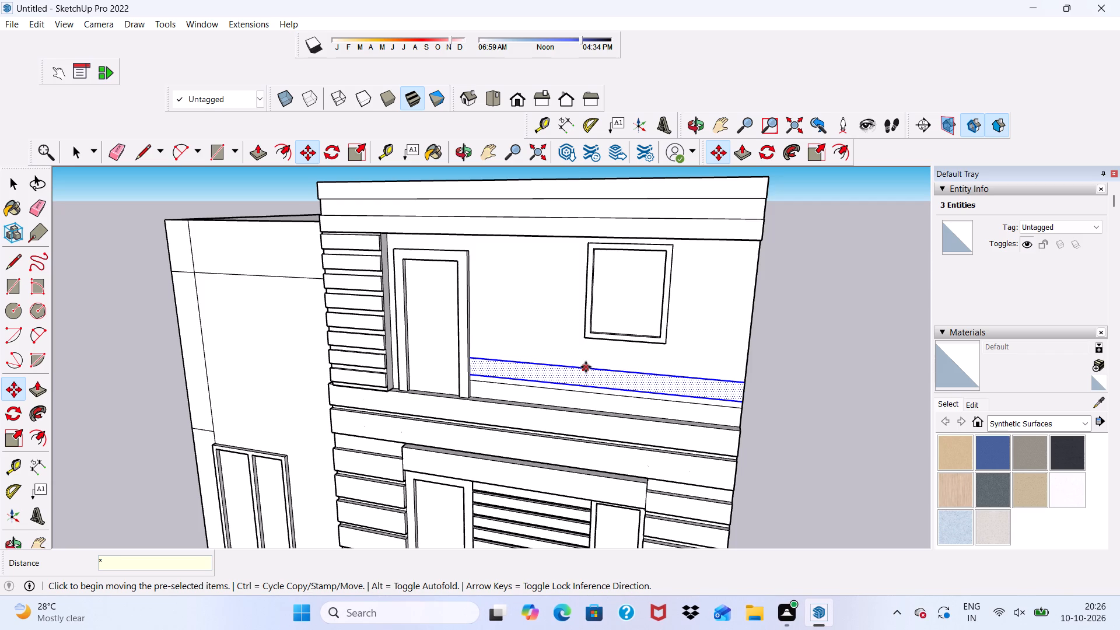
{"action": "type", "text": "12"}
{"action": "key", "text": "Return"}
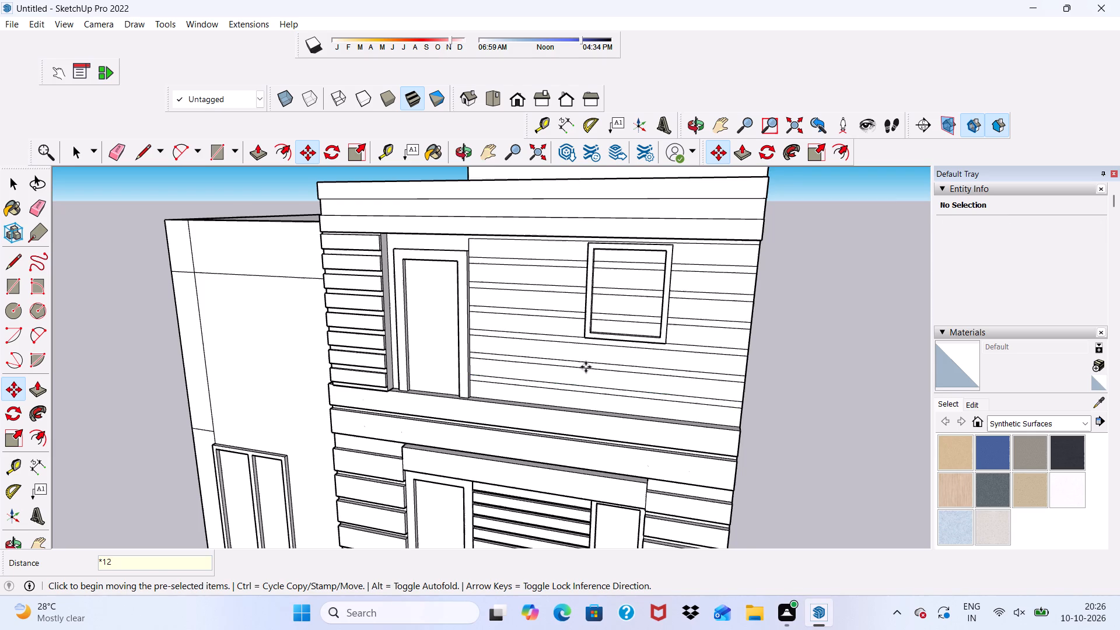
Erase the long horizontal edges of the surplus band copies rising behind and above the roof parapet.
{"action": "scroll", "coordinate": [586, 367], "scroll_direction": "up", "scroll_amount": 1}
{"action": "scroll", "coordinate": [514, 341], "scroll_direction": "down", "scroll_amount": 6}
{"action": "middle_click_drag", "start_coordinate": [492, 312], "coordinate": [418, 425]}
{"action": "scroll", "coordinate": [418, 425], "scroll_direction": "up", "scroll_amount": 1}
{"action": "scroll", "coordinate": [538, 248], "scroll_direction": "up", "scroll_amount": 4}
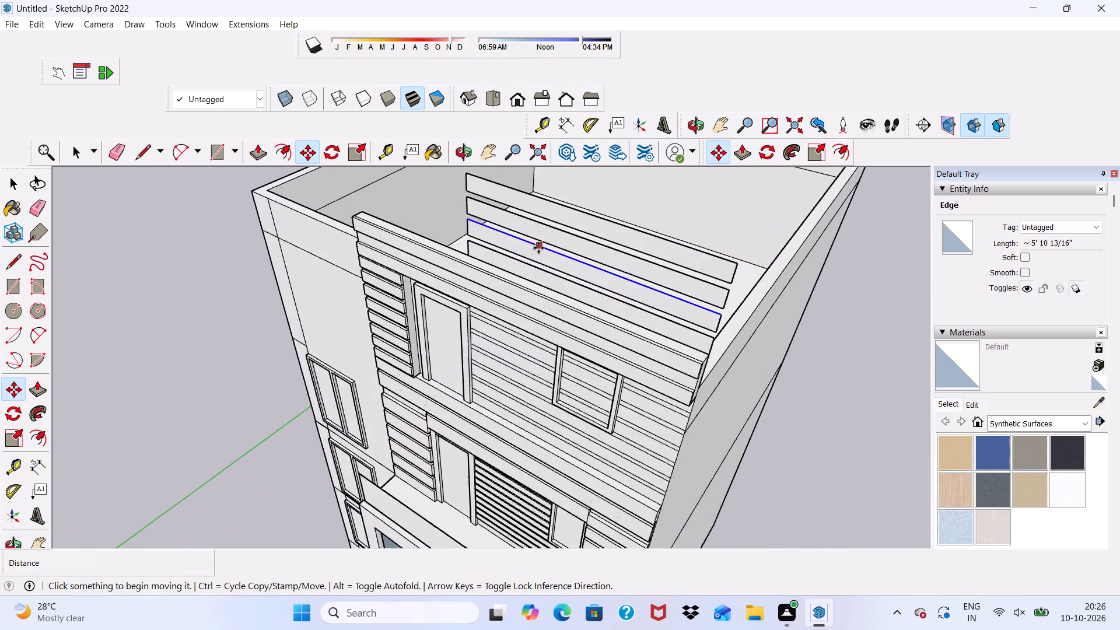
{"action": "scroll", "coordinate": [538, 248], "scroll_direction": "up", "scroll_amount": 2}
{"action": "left_click", "coordinate": [108, 148]}
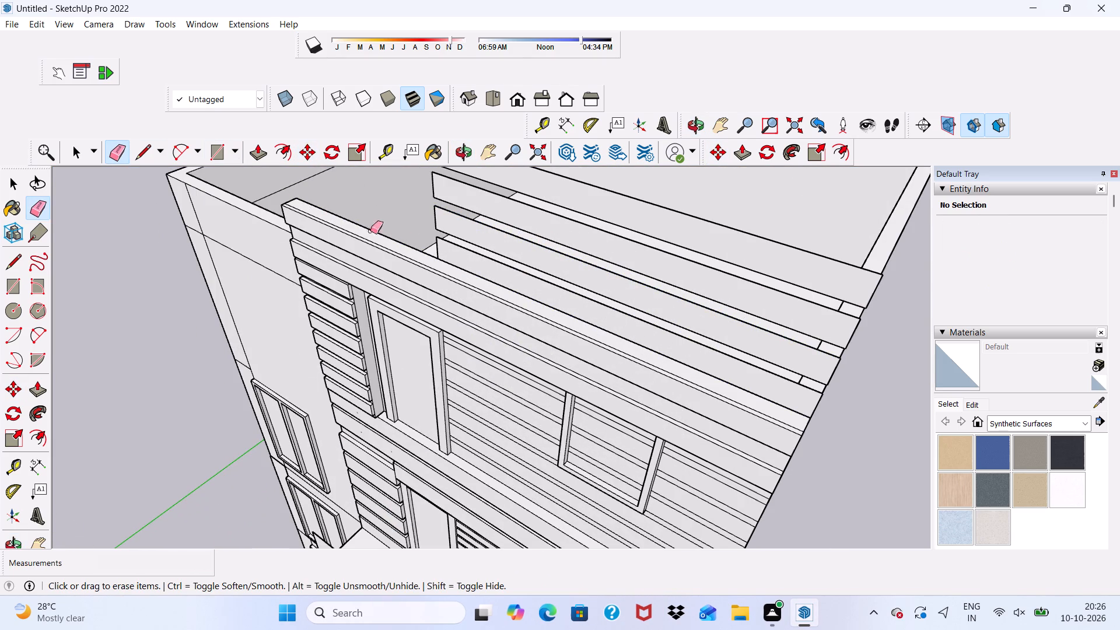
{"action": "scroll", "coordinate": [424, 224], "scroll_direction": "up", "scroll_amount": 4}
{"action": "left_click_drag", "start_coordinate": [477, 302], "coordinate": [494, 309]}
{"action": "left_click_drag", "start_coordinate": [503, 293], "coordinate": [530, 308]}
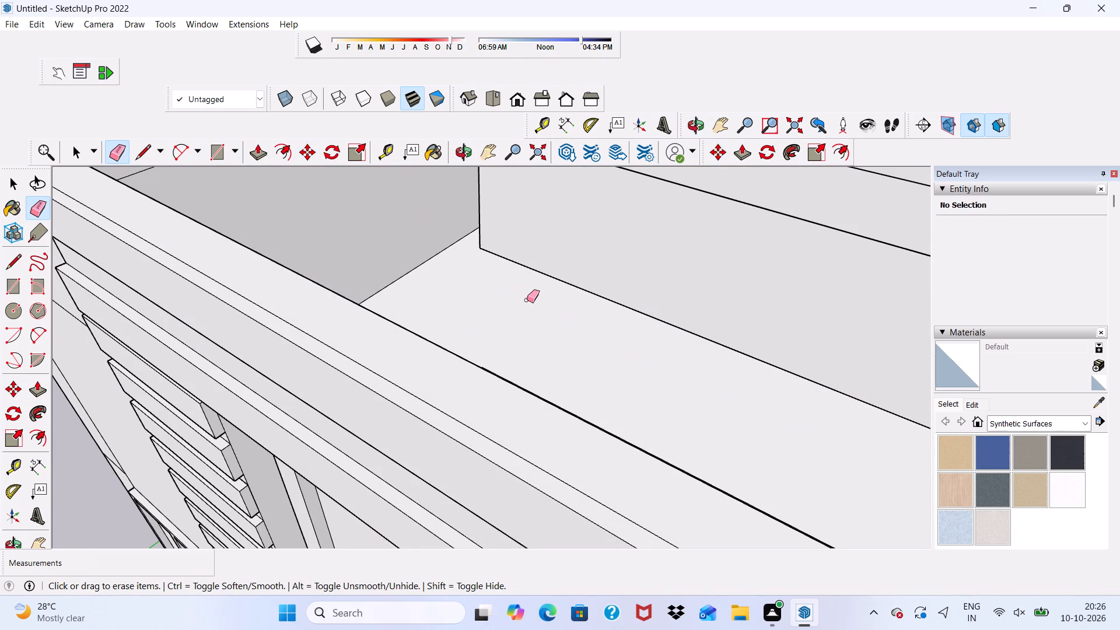
{"action": "left_click_drag", "start_coordinate": [736, 192], "coordinate": [738, 328]}
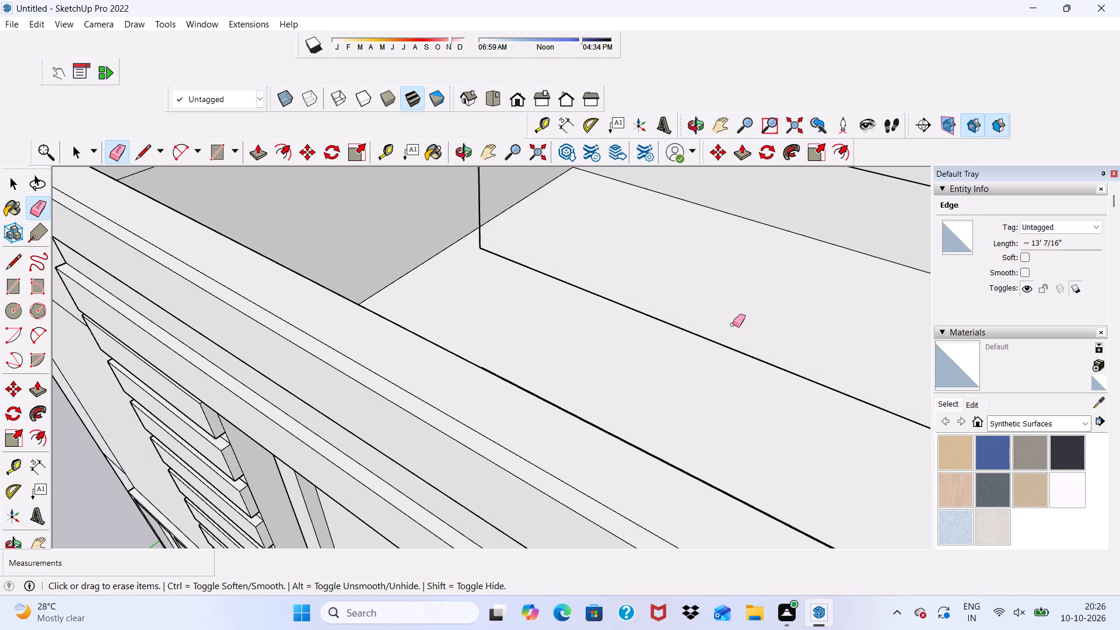
{"action": "scroll", "coordinate": [629, 265], "scroll_direction": "down", "scroll_amount": 9}
{"action": "scroll", "coordinate": [642, 244], "scroll_direction": "up", "scroll_amount": 10}
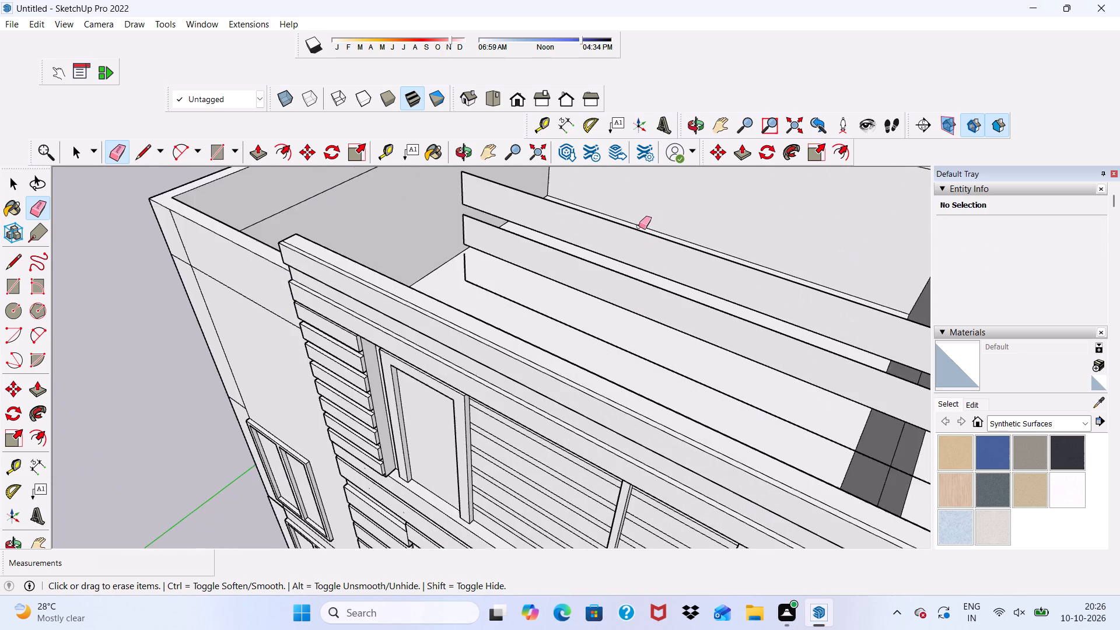
{"action": "scroll", "coordinate": [639, 226], "scroll_direction": "down", "scroll_amount": 1}
{"action": "scroll", "coordinate": [634, 235], "scroll_direction": "up", "scroll_amount": 4}
{"action": "left_click_drag", "start_coordinate": [632, 224], "coordinate": [617, 337]}
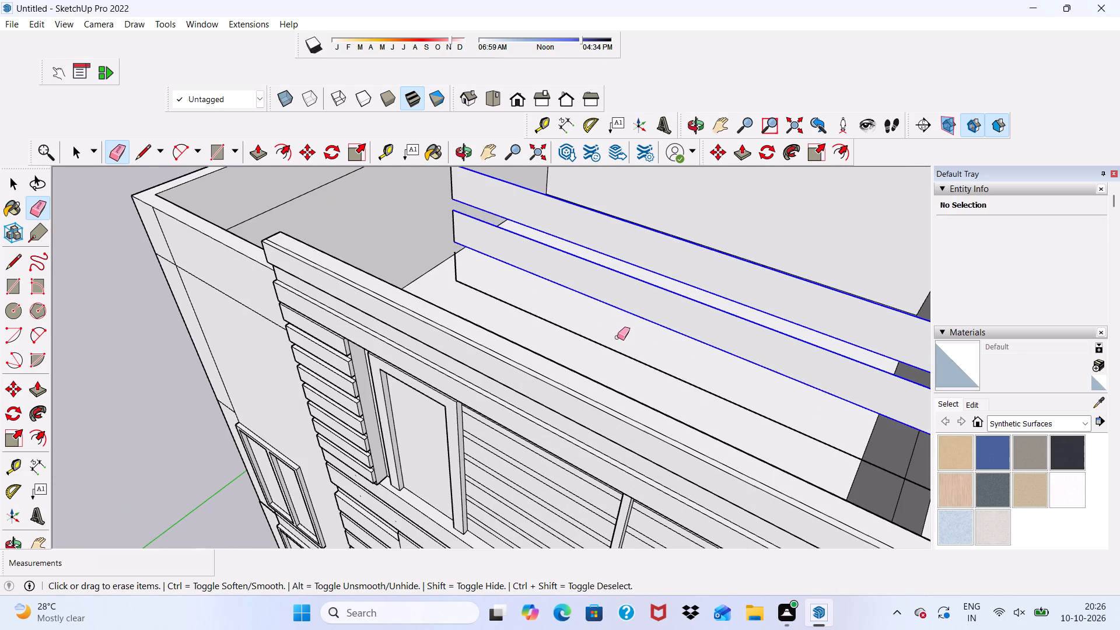
{"action": "left_click_drag", "start_coordinate": [617, 337], "coordinate": [615, 352]}
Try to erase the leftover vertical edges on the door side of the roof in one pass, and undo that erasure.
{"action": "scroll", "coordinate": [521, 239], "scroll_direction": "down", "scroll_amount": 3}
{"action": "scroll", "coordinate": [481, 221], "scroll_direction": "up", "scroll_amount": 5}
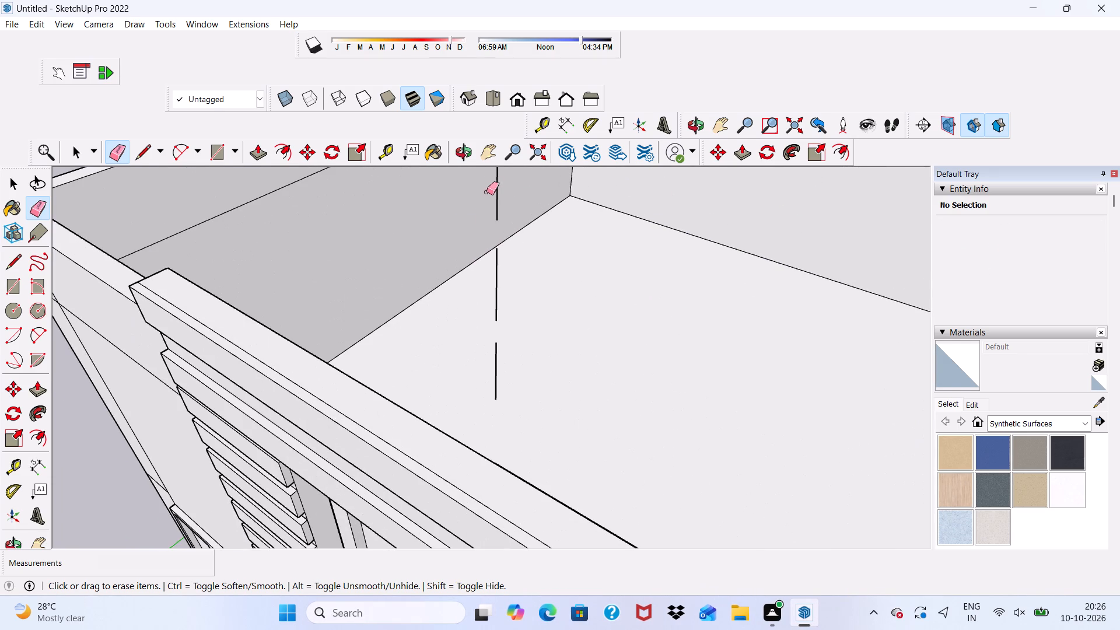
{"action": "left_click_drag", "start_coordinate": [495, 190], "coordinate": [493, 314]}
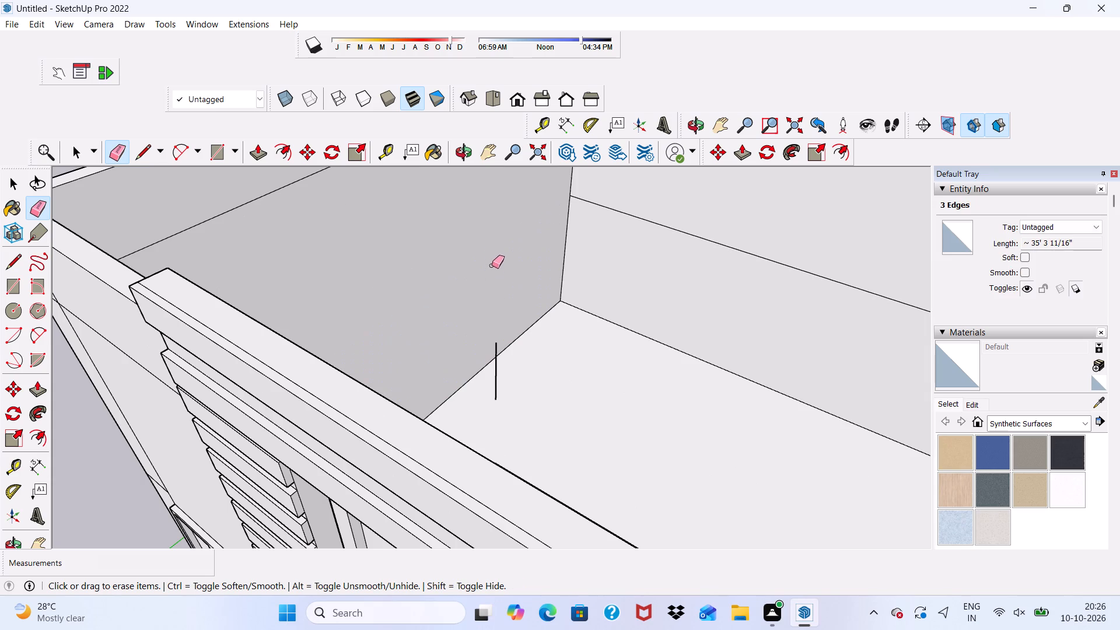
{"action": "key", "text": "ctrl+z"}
Erase the three leftover vertical edges of the surplus bands on the door side of the roof, one at a time.
{"action": "scroll", "coordinate": [506, 311], "scroll_direction": "up", "scroll_amount": 4}
{"action": "scroll", "coordinate": [454, 415], "scroll_direction": "down", "scroll_amount": 4}
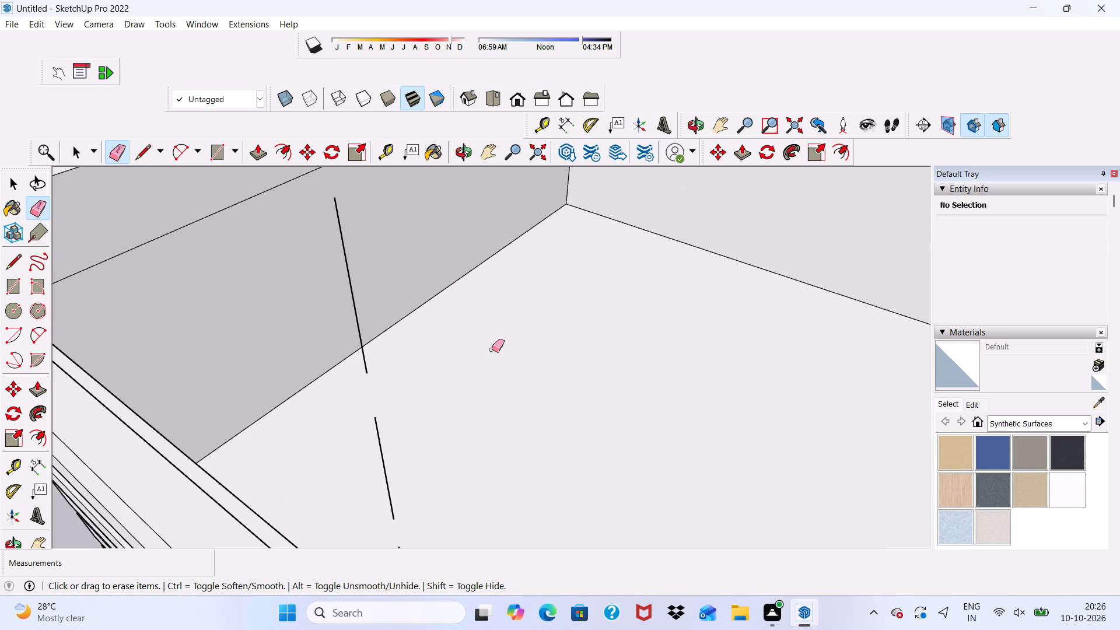
{"action": "left_click", "coordinate": [379, 457]}
{"action": "left_click_drag", "start_coordinate": [377, 421], "coordinate": [382, 444]}
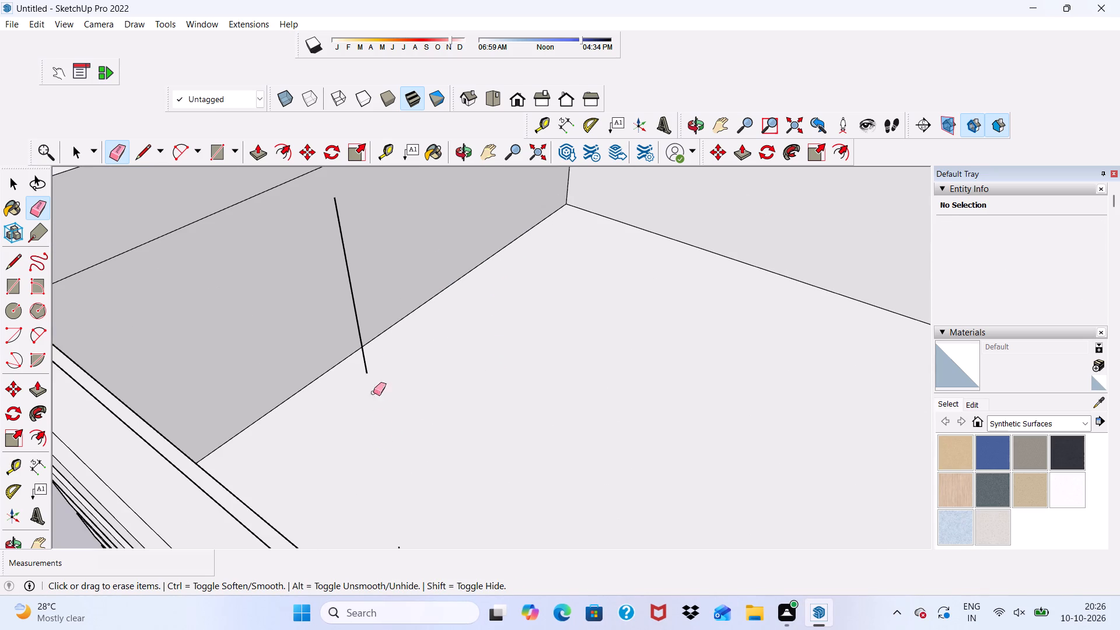
{"action": "left_click", "coordinate": [362, 329]}
{"action": "left_click_drag", "start_coordinate": [356, 331], "coordinate": [369, 332]}
{"action": "left_click", "coordinate": [369, 332]}
{"action": "scroll", "coordinate": [369, 332], "scroll_direction": "down", "scroll_amount": 6}
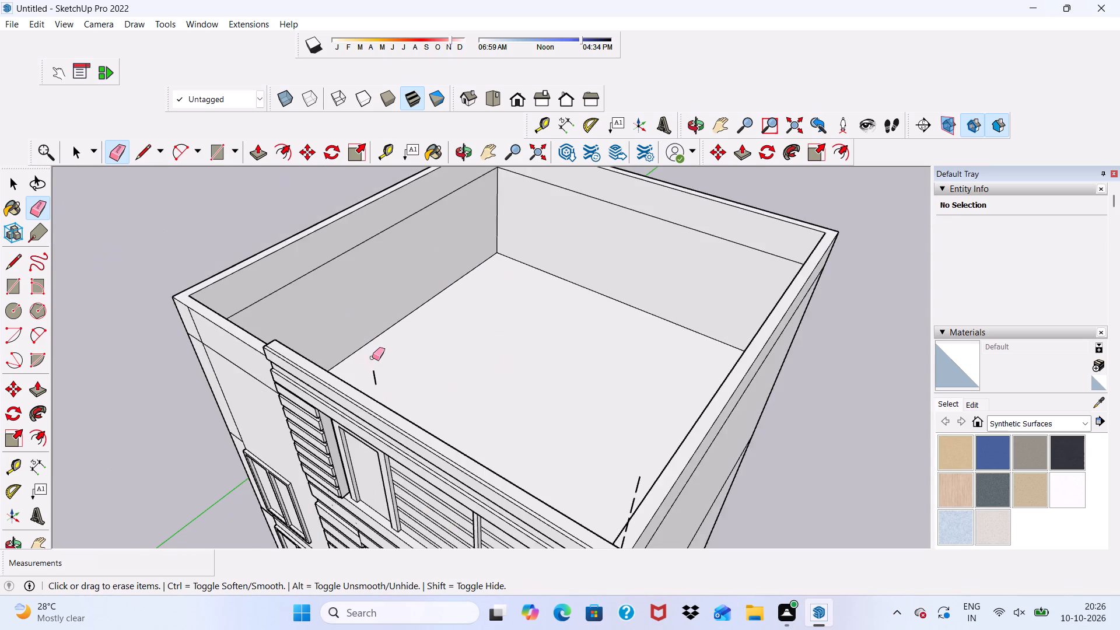
{"action": "scroll", "coordinate": [372, 355], "scroll_direction": "down", "scroll_amount": 4}
{"action": "scroll", "coordinate": [378, 365], "scroll_direction": "up", "scroll_amount": 10}
{"action": "left_click_drag", "start_coordinate": [285, 400], "coordinate": [279, 412]}
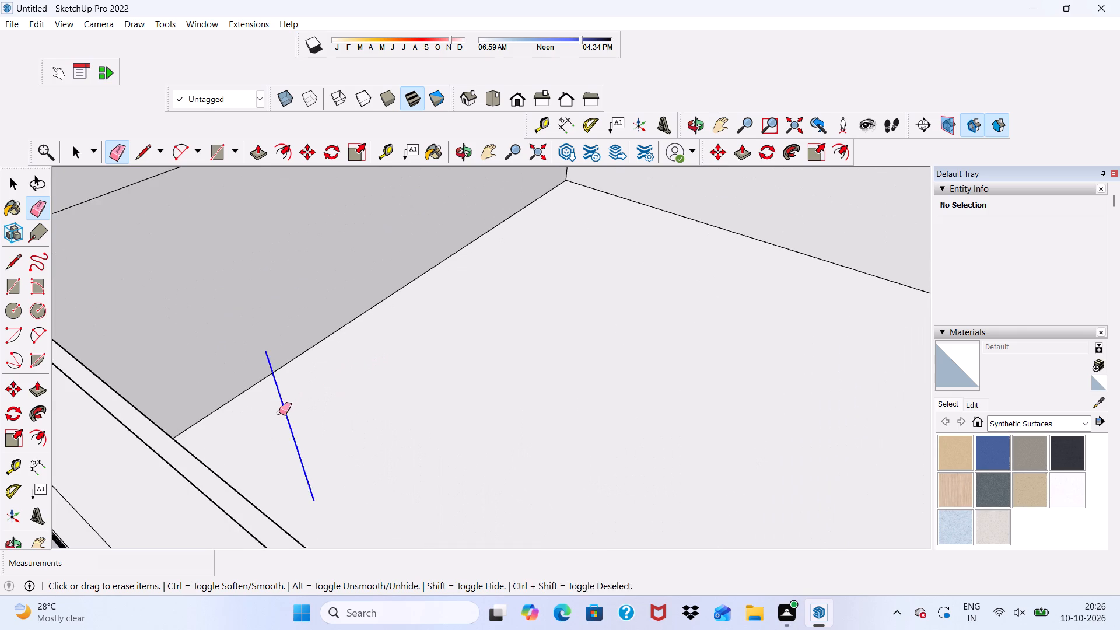
{"action": "left_click_drag", "start_coordinate": [279, 412], "coordinate": [276, 416]}
Erase the leftover vertical edges of the surplus bands at the window-side corner of the roof.
{"action": "scroll", "coordinate": [279, 379], "scroll_direction": "down", "scroll_amount": 9}
{"action": "scroll", "coordinate": [380, 297], "scroll_direction": "down", "scroll_amount": 1}
{"action": "middle_click", "coordinate": [478, 212]}
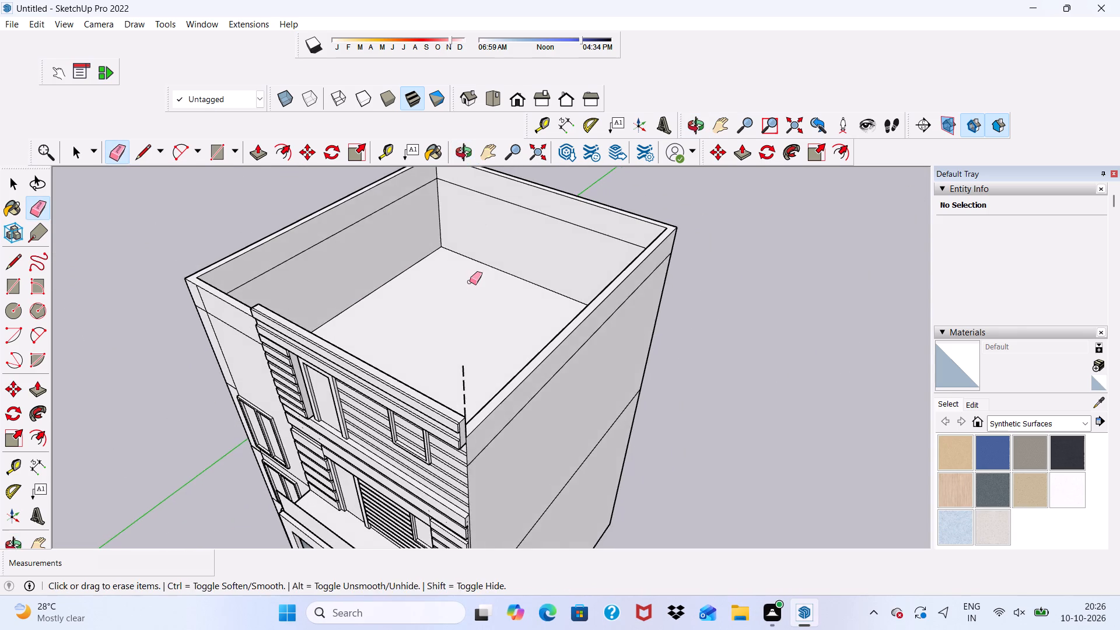
{"action": "middle_click_drag", "start_coordinate": [505, 245], "coordinate": [563, 212]}
{"action": "scroll", "coordinate": [522, 394], "scroll_direction": "up", "scroll_amount": 12}
{"action": "scroll", "coordinate": [528, 357], "scroll_direction": "down", "scroll_amount": 4}
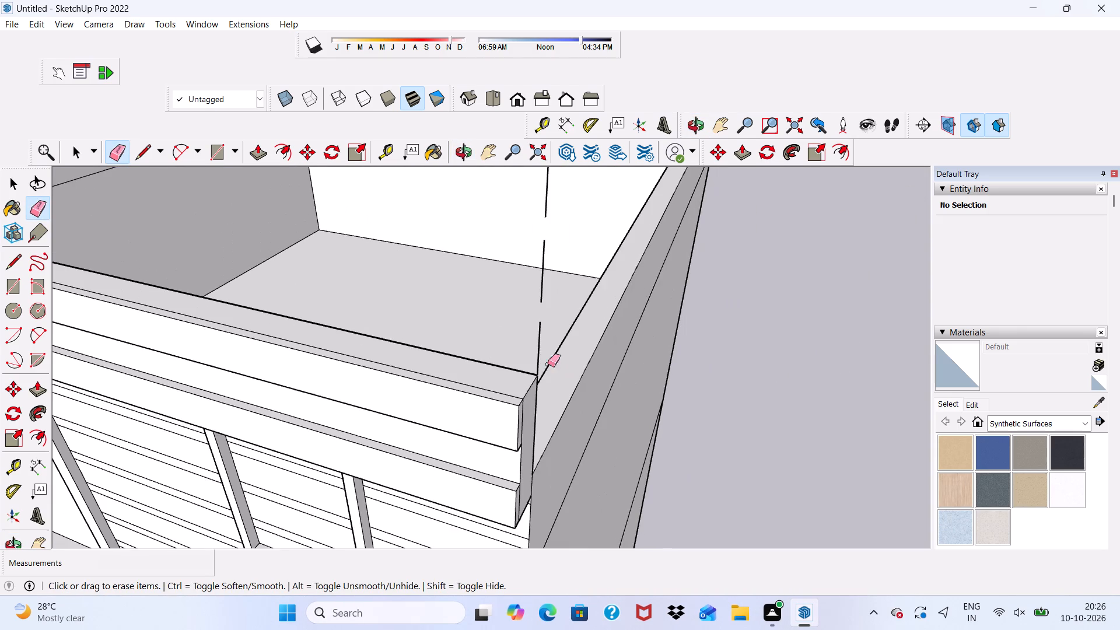
{"action": "left_click_drag", "start_coordinate": [538, 349], "coordinate": [530, 354]}
{"action": "left_click", "coordinate": [537, 303]}
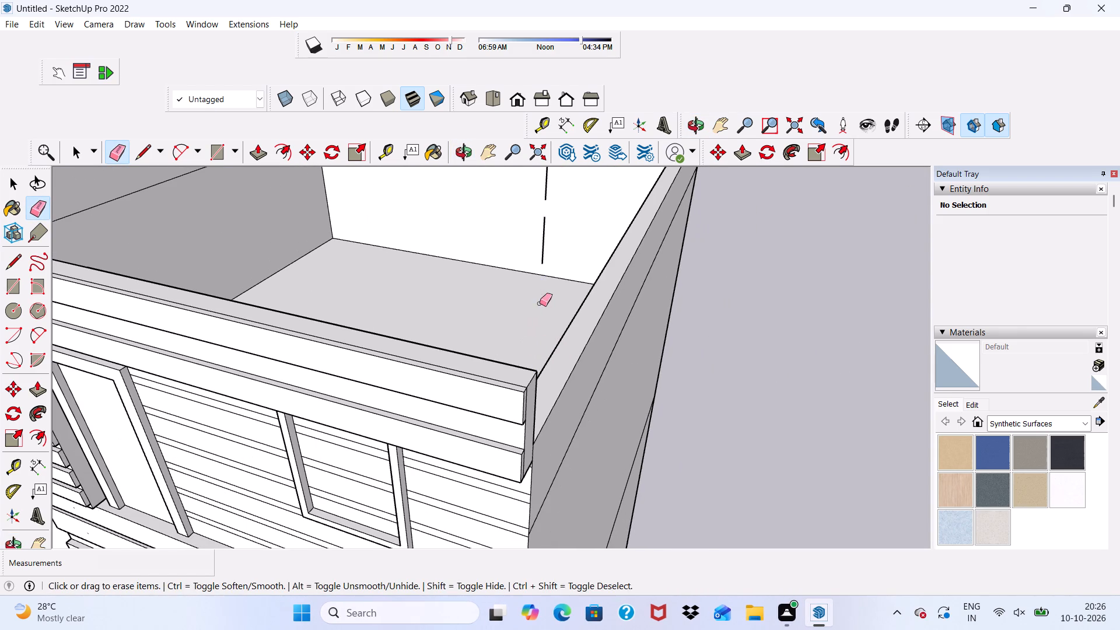
{"action": "scroll", "coordinate": [475, 372], "scroll_direction": "down", "scroll_amount": 8}
{"action": "scroll", "coordinate": [494, 299], "scroll_direction": "up", "scroll_amount": 7}
{"action": "scroll", "coordinate": [561, 281], "scroll_direction": "down", "scroll_amount": 5}
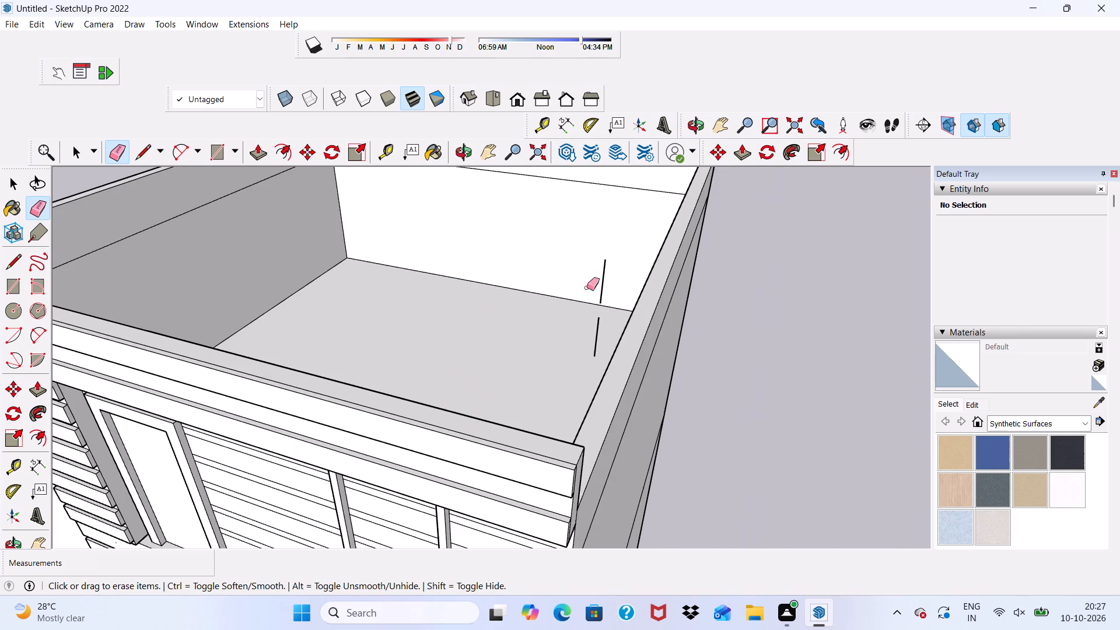
{"action": "left_click_drag", "start_coordinate": [594, 286], "coordinate": [589, 296]}
{"action": "left_click_drag", "start_coordinate": [589, 317], "coordinate": [597, 323]}
Erase the horizontal seam line running along each of the four inner faces of the roof parapet.
{"action": "scroll", "coordinate": [515, 341], "scroll_direction": "down", "scroll_amount": 4}
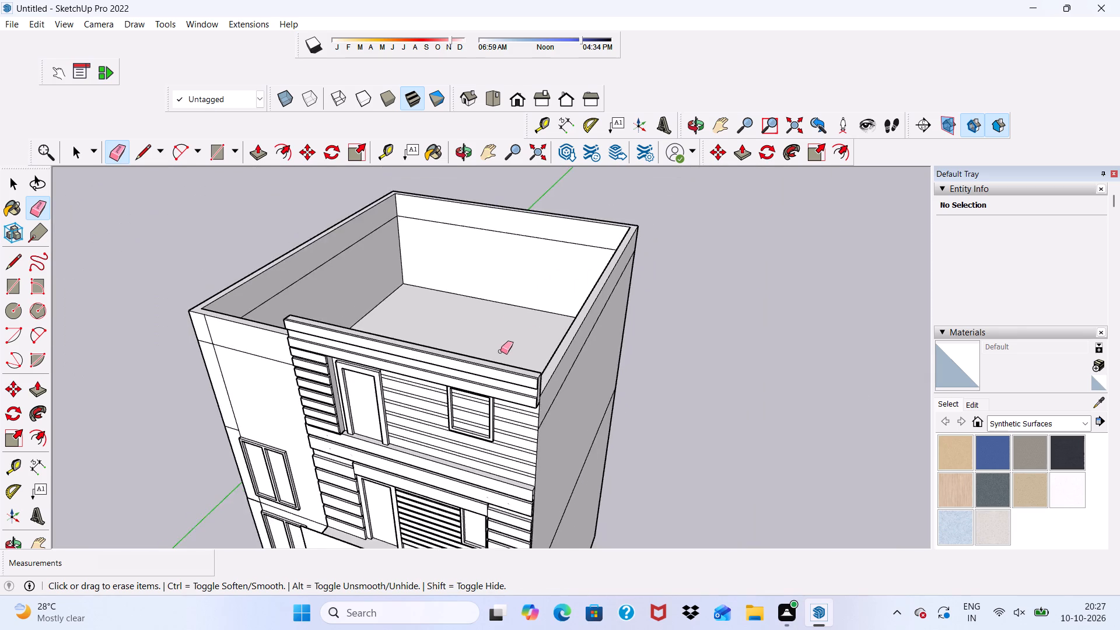
{"action": "middle_click_drag", "start_coordinate": [501, 351], "coordinate": [261, 399]}
{"action": "scroll", "coordinate": [562, 185], "scroll_direction": "up", "scroll_amount": 5}
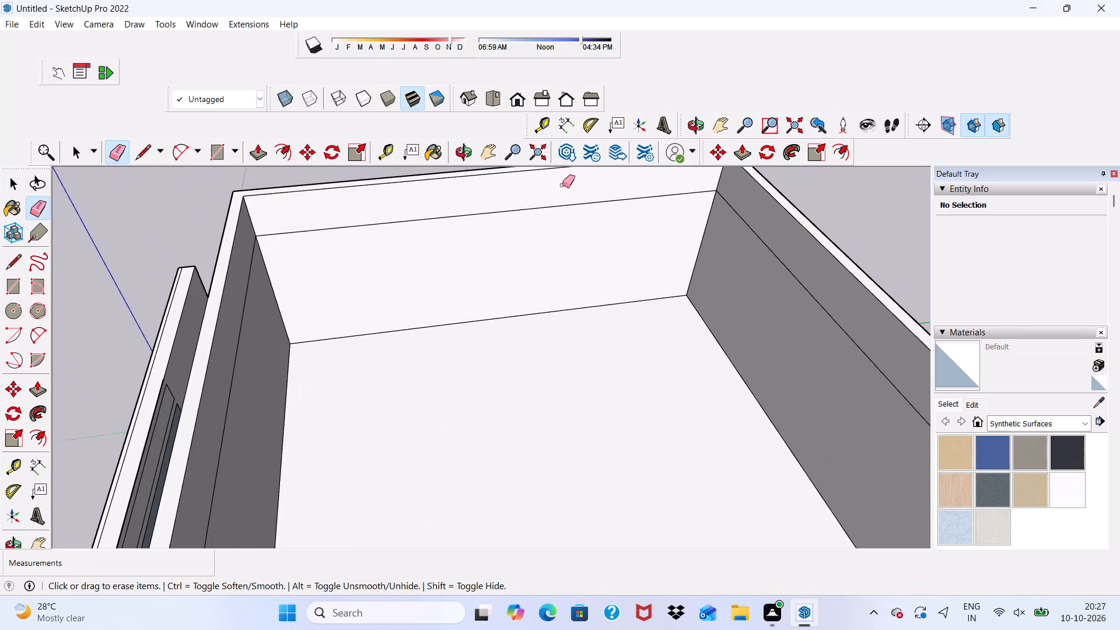
{"action": "left_click_drag", "start_coordinate": [526, 202], "coordinate": [521, 225]}
{"action": "left_click_drag", "start_coordinate": [759, 235], "coordinate": [751, 243]}
{"action": "scroll", "coordinate": [338, 247], "scroll_direction": "down", "scroll_amount": 2}
{"action": "middle_click_drag", "start_coordinate": [338, 247], "coordinate": [221, 266]}
{"action": "left_click_drag", "start_coordinate": [222, 310], "coordinate": [230, 322]}
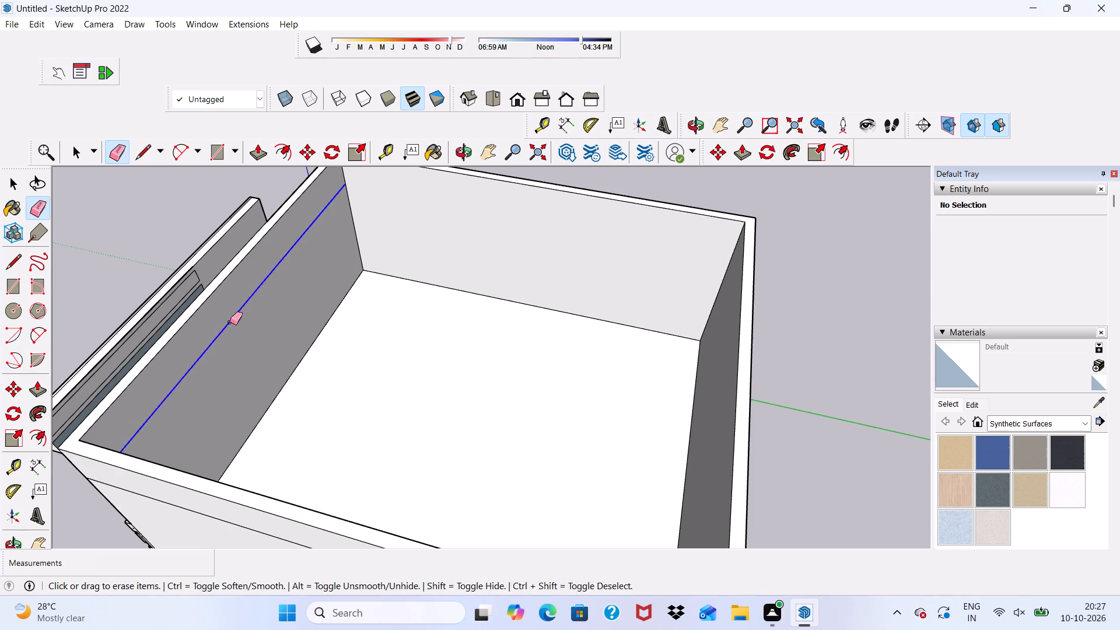
{"action": "left_click_drag", "start_coordinate": [230, 322], "coordinate": [230, 323]}
{"action": "middle_click_drag", "start_coordinate": [216, 366], "coordinate": [0, 400]}
{"action": "scroll", "coordinate": [265, 371], "scroll_direction": "up", "scroll_amount": 1}
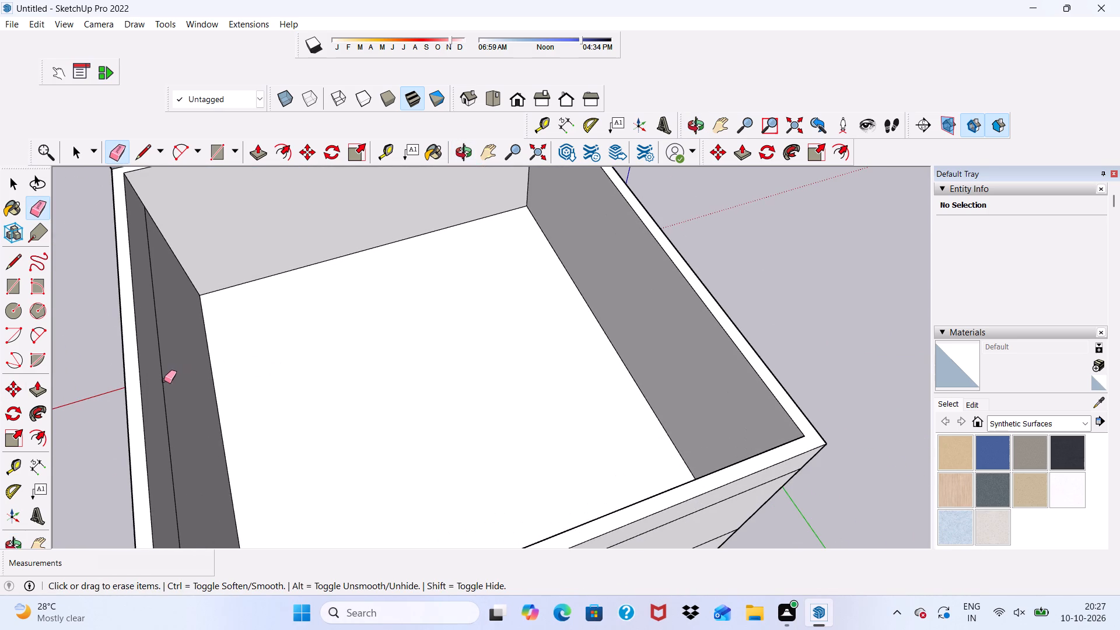
{"action": "left_click_drag", "start_coordinate": [153, 390], "coordinate": [186, 393]}
Erase the horizontal cladding lines that cross the pane of the top-floor window, and leave the Eraser.
{"action": "scroll", "coordinate": [163, 355], "scroll_direction": "down", "scroll_amount": 5}
{"action": "middle_click_drag", "start_coordinate": [195, 372], "coordinate": [841, 216]}
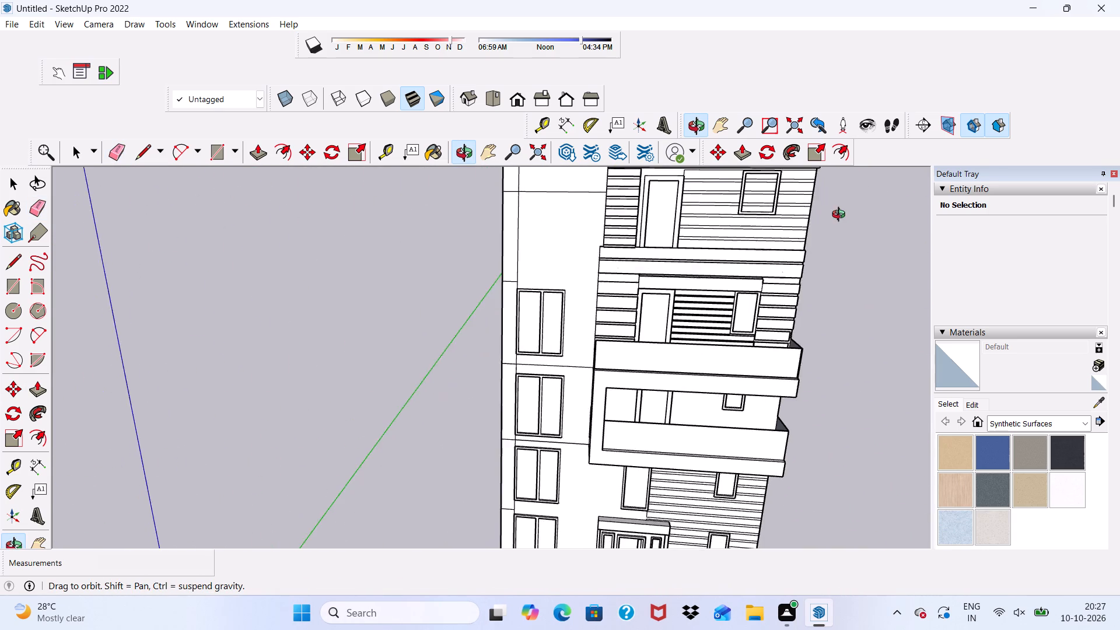
{"action": "middle_click_drag", "start_coordinate": [841, 216], "coordinate": [821, 271]}
{"action": "key", "text": "space"}
{"action": "scroll", "coordinate": [854, 258], "scroll_direction": "up", "scroll_amount": 4}
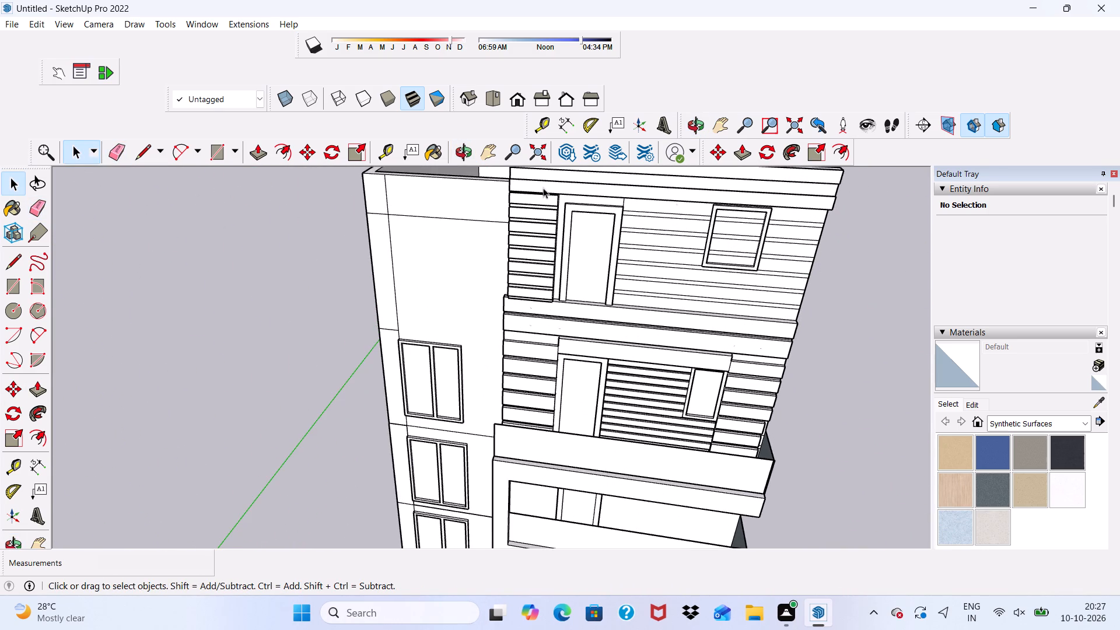
{"action": "scroll", "coordinate": [478, 188], "scroll_direction": "up", "scroll_amount": 1}
{"action": "left_click_drag", "start_coordinate": [117, 160], "coordinate": [111, 157]}
{"action": "scroll", "coordinate": [784, 261], "scroll_direction": "up", "scroll_amount": 2}
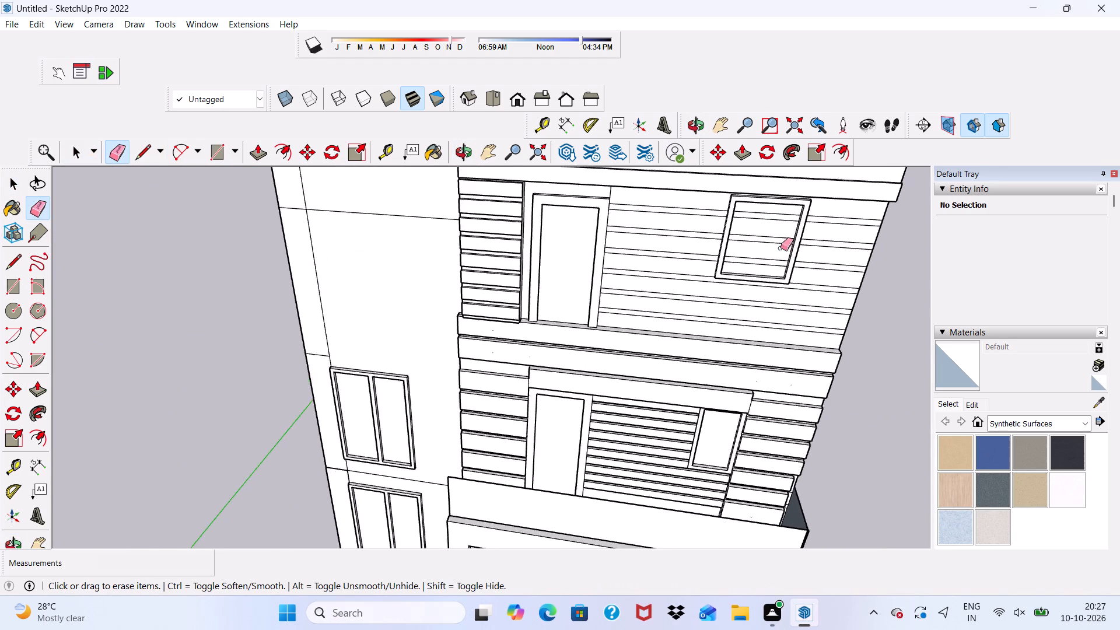
{"action": "scroll", "coordinate": [780, 248], "scroll_direction": "up", "scroll_amount": 5}
{"action": "left_click_drag", "start_coordinate": [772, 207], "coordinate": [758, 278]}
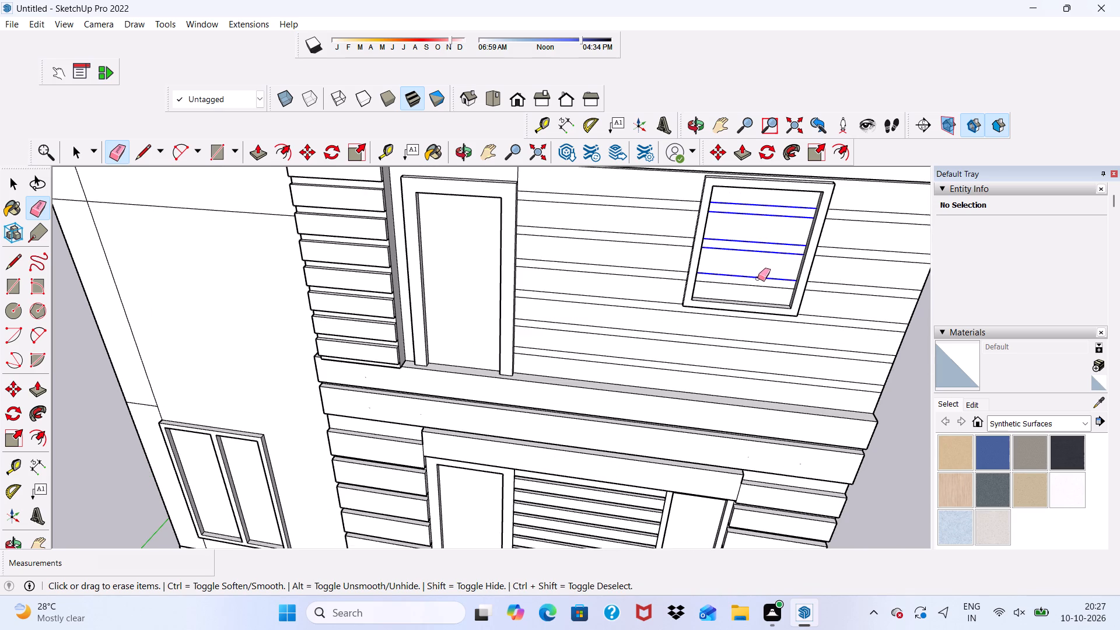
{"action": "left_click_drag", "start_coordinate": [758, 278], "coordinate": [754, 288]}
{"action": "scroll", "coordinate": [734, 268], "scroll_direction": "down", "scroll_amount": 4}
{"action": "middle_click_drag", "start_coordinate": [727, 256], "coordinate": [731, 119]}
{"action": "scroll", "coordinate": [734, 234], "scroll_direction": "up", "scroll_amount": 3}
{"action": "key", "text": "space"}
{"action": "key", "text": "space"}
{"action": "key", "text": "space"}
{"action": "key", "text": "space"}
{"action": "key", "text": "space"}
{"action": "key", "text": "space"}
{"action": "key", "text": "space"}
{"action": "key", "text": "space"}
{"action": "key", "text": "space"}
{"action": "key", "text": "space"}
{"action": "key", "text": "space"}
{"action": "key", "text": "space"}
{"action": "key", "text": "space"}
{"action": "key", "text": "space"}
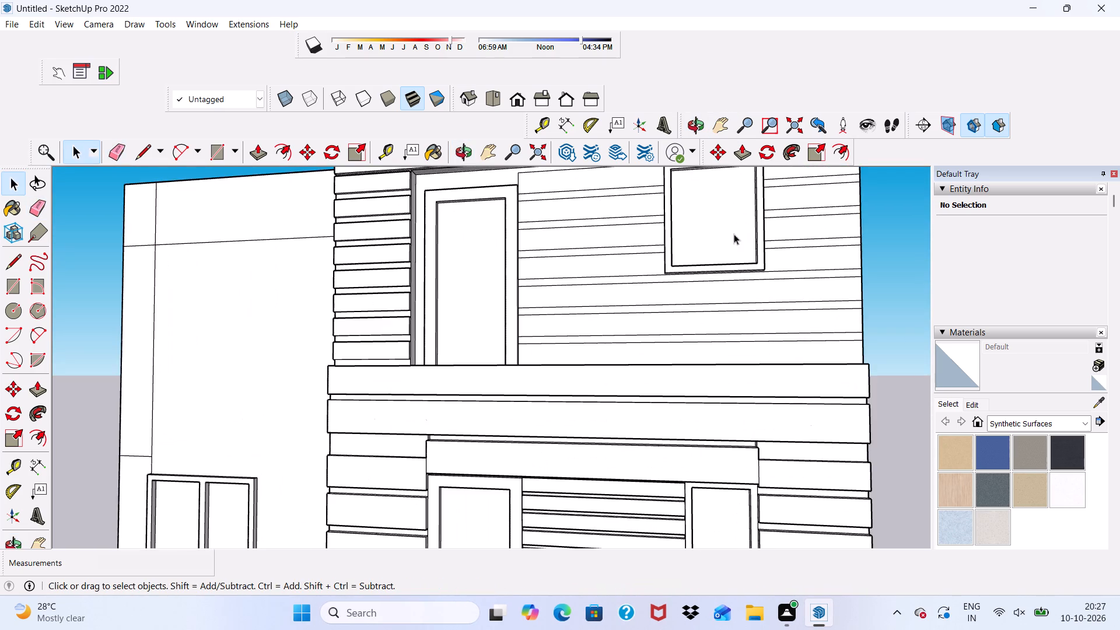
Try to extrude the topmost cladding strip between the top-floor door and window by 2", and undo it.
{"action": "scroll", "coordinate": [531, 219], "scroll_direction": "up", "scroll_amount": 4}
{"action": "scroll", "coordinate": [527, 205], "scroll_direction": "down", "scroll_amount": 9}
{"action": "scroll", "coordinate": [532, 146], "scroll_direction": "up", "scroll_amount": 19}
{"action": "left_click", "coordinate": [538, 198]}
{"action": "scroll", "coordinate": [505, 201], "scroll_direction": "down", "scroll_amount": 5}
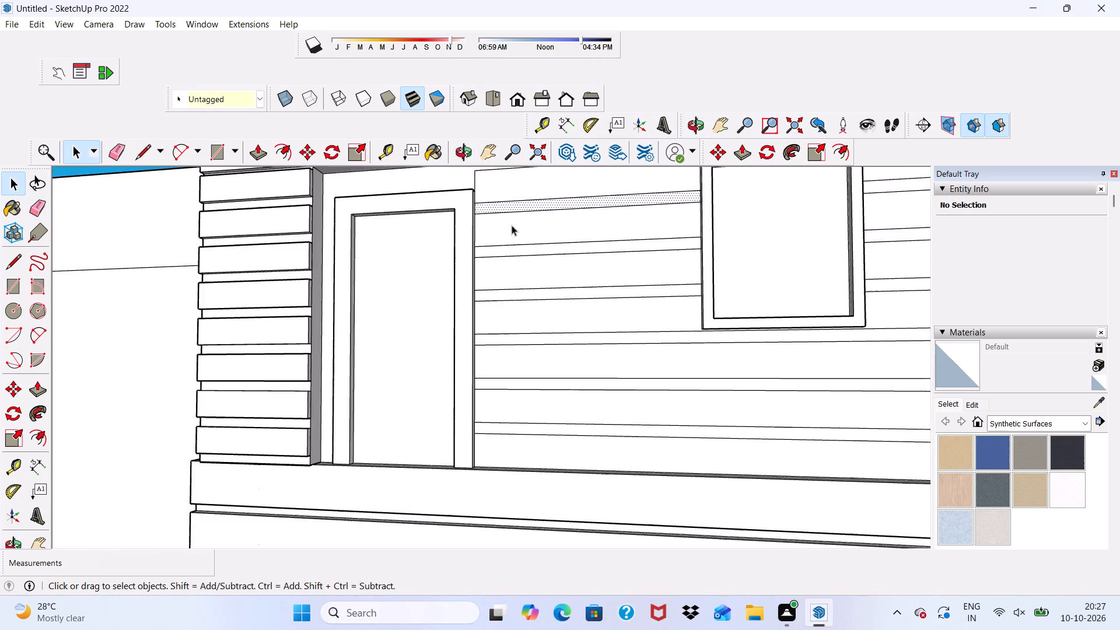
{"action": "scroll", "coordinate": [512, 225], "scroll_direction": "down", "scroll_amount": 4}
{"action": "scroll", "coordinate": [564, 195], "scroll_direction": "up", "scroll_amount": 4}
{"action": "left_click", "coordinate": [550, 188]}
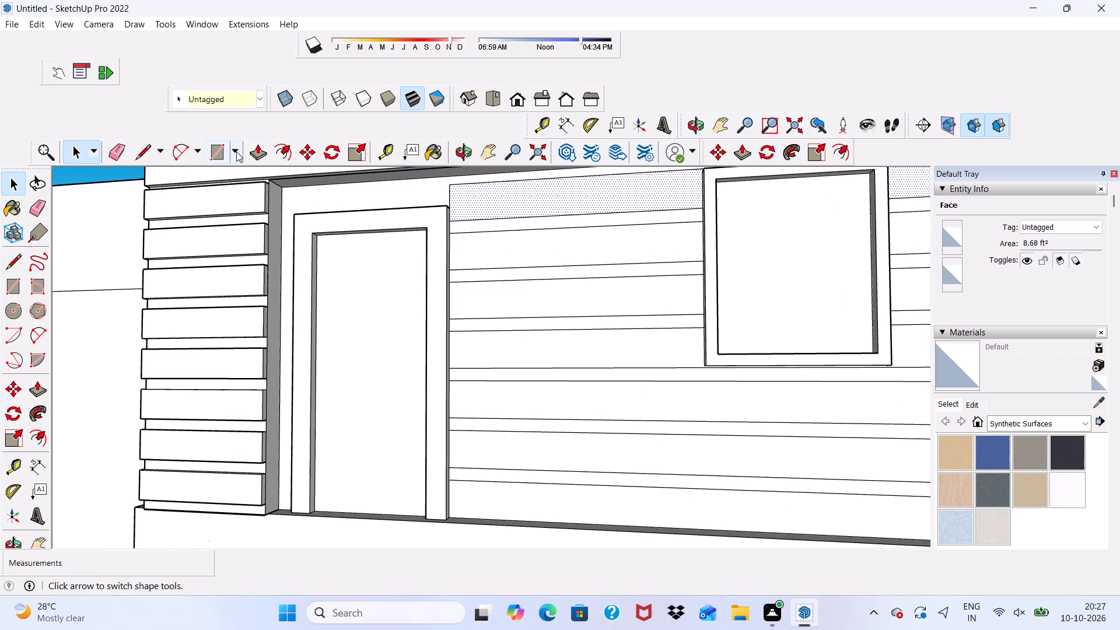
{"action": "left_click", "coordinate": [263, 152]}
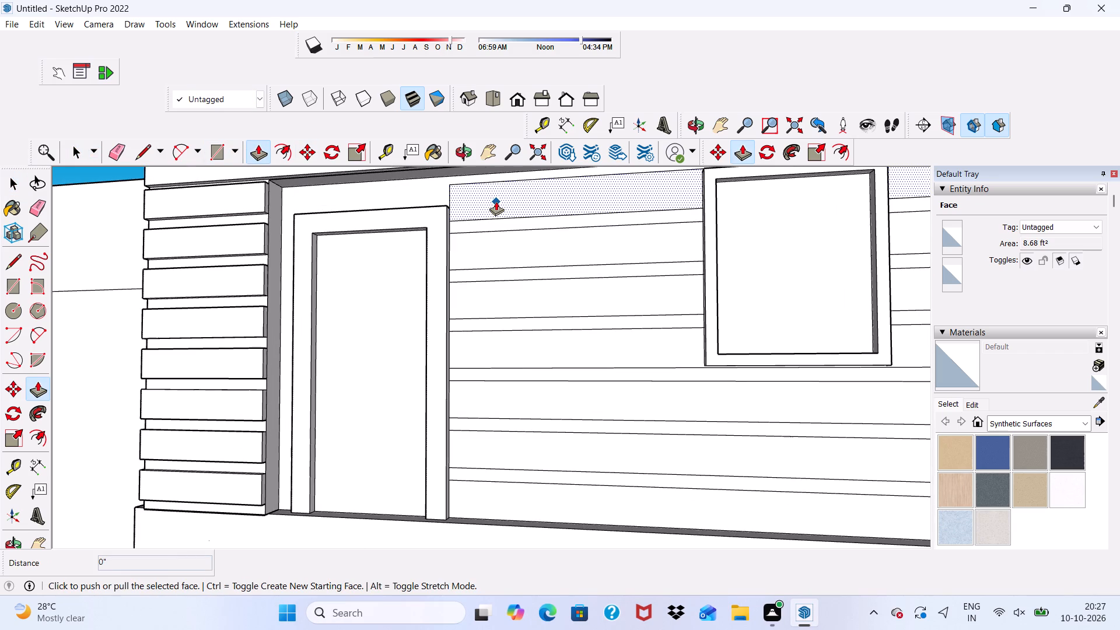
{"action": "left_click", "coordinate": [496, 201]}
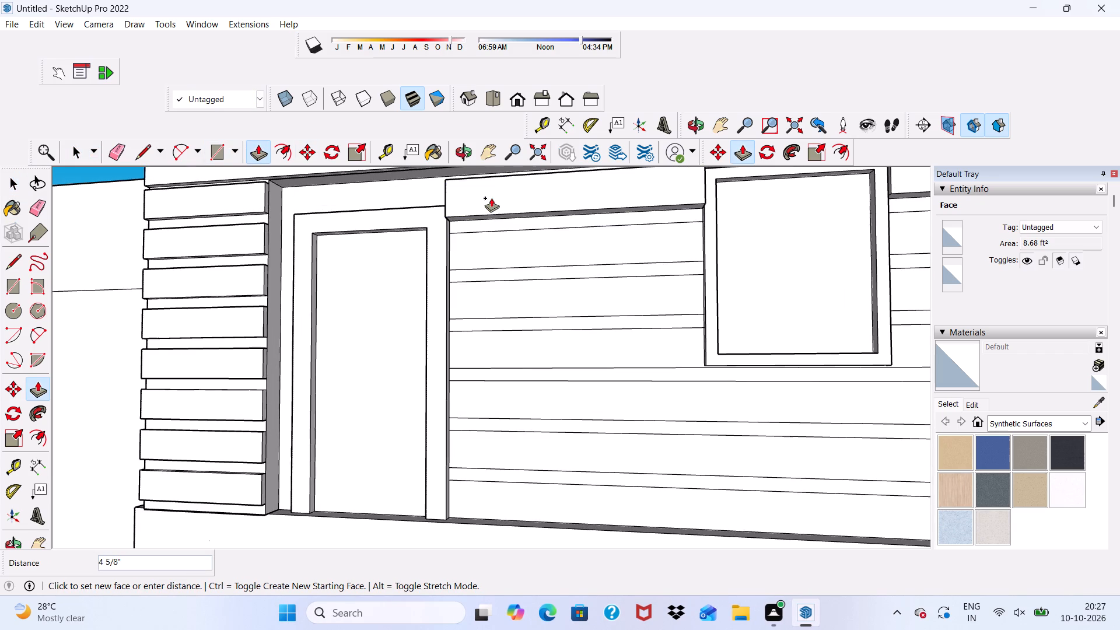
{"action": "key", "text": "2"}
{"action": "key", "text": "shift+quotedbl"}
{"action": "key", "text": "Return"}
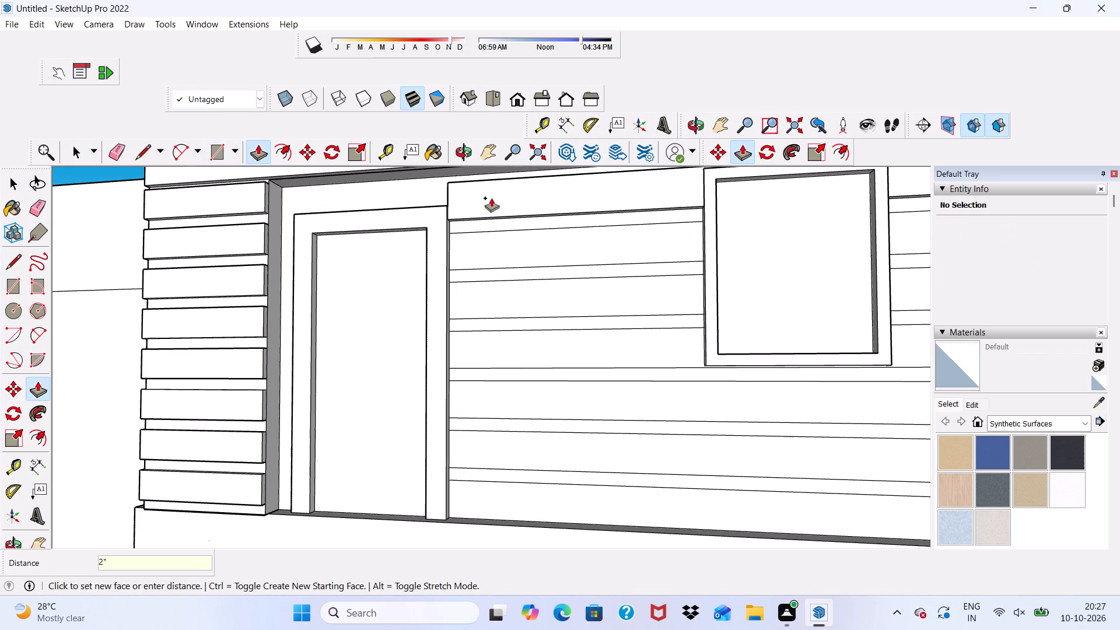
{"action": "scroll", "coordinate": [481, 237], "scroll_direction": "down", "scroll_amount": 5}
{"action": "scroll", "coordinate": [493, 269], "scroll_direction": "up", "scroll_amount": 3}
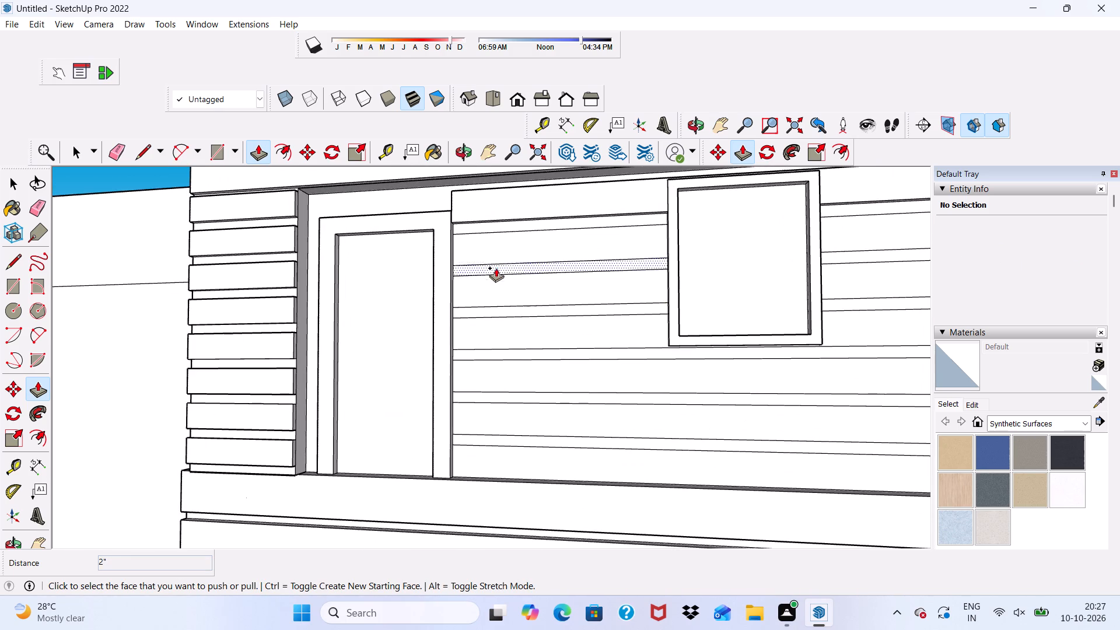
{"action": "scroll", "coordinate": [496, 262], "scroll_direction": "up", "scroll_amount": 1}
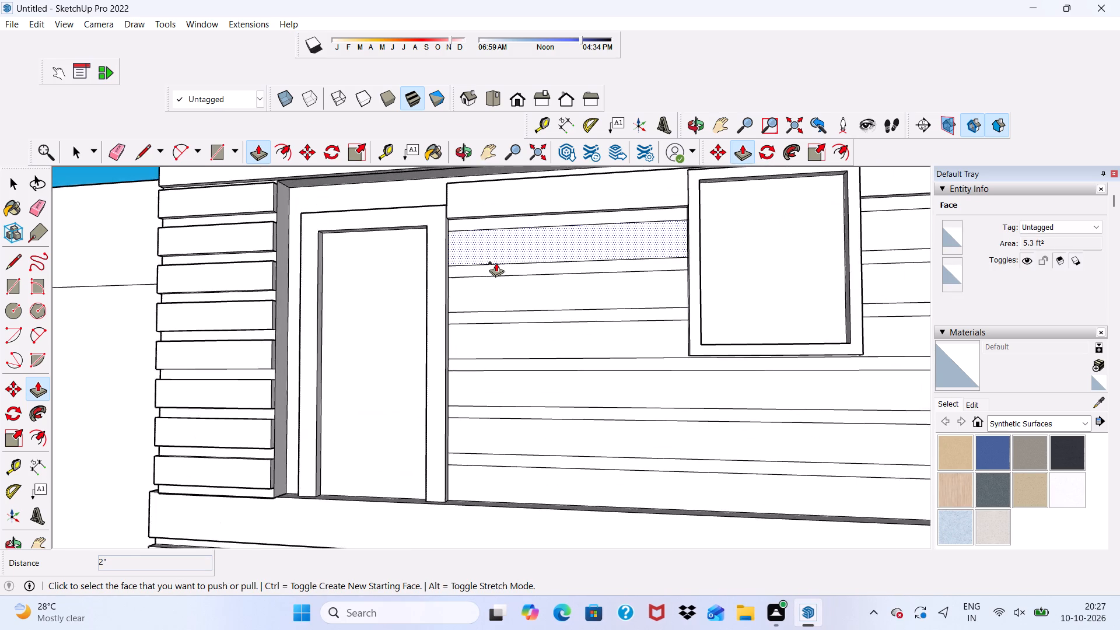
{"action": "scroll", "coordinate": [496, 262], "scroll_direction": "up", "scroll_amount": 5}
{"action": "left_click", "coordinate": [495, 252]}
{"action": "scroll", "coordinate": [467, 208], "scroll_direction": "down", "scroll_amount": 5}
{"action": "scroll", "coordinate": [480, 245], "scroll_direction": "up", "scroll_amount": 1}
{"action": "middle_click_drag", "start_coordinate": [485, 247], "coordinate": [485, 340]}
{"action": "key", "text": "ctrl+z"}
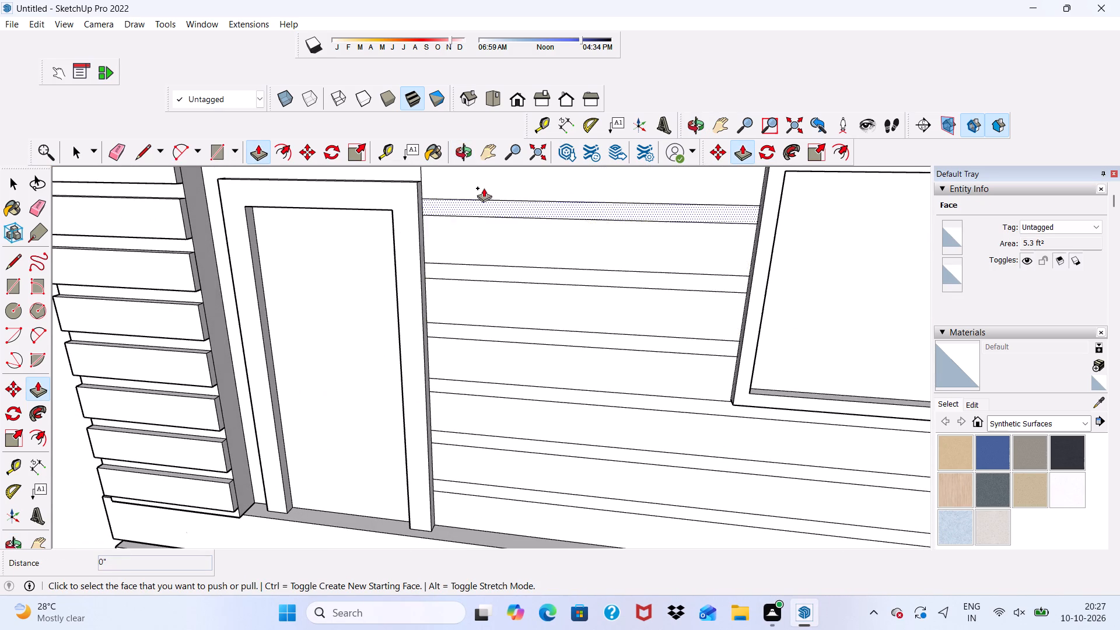
Extrude the topmost cladding strip between the top-floor door and window outward by 1".
{"action": "scroll", "coordinate": [484, 186], "scroll_direction": "up", "scroll_amount": 4}
{"action": "left_click", "coordinate": [486, 187]}
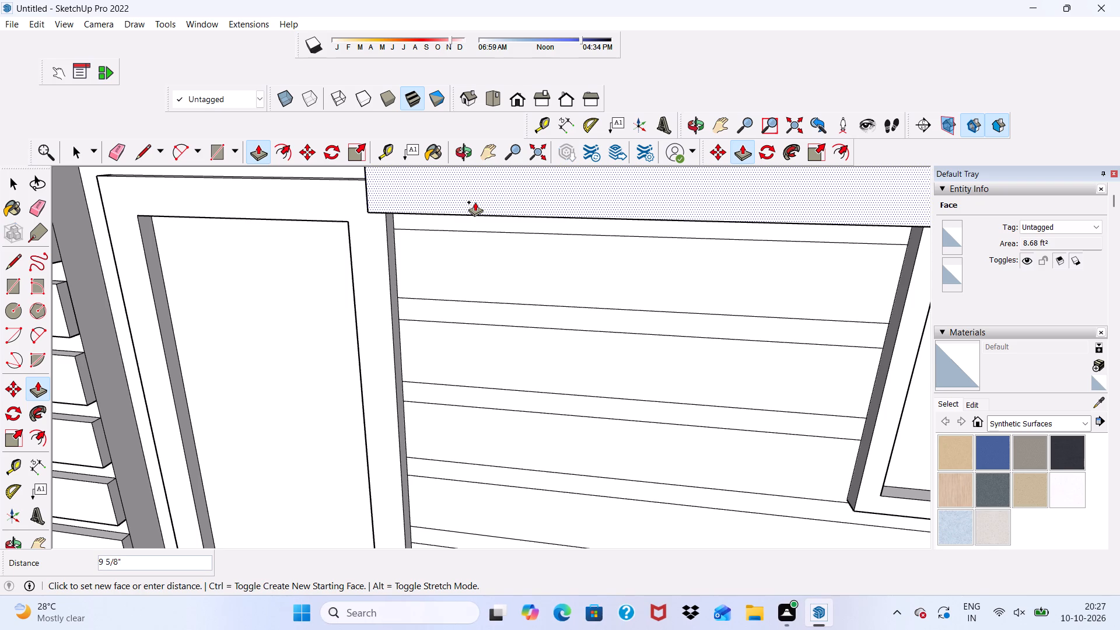
{"action": "type", "text": "1\""}
{"action": "key", "text": "Return"}
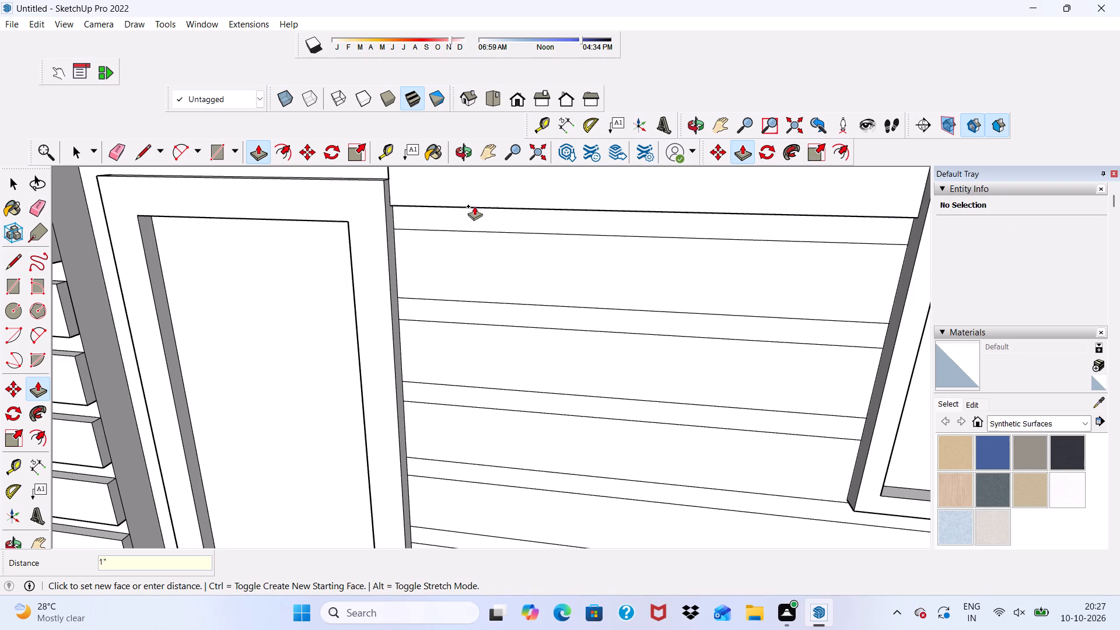
Extrude the next three wide cladding strips below it by 1", matching the strips above and leaving the narrow gaps flat.
{"action": "left_click", "coordinate": [469, 257]}
{"action": "left_click", "coordinate": [479, 183]}
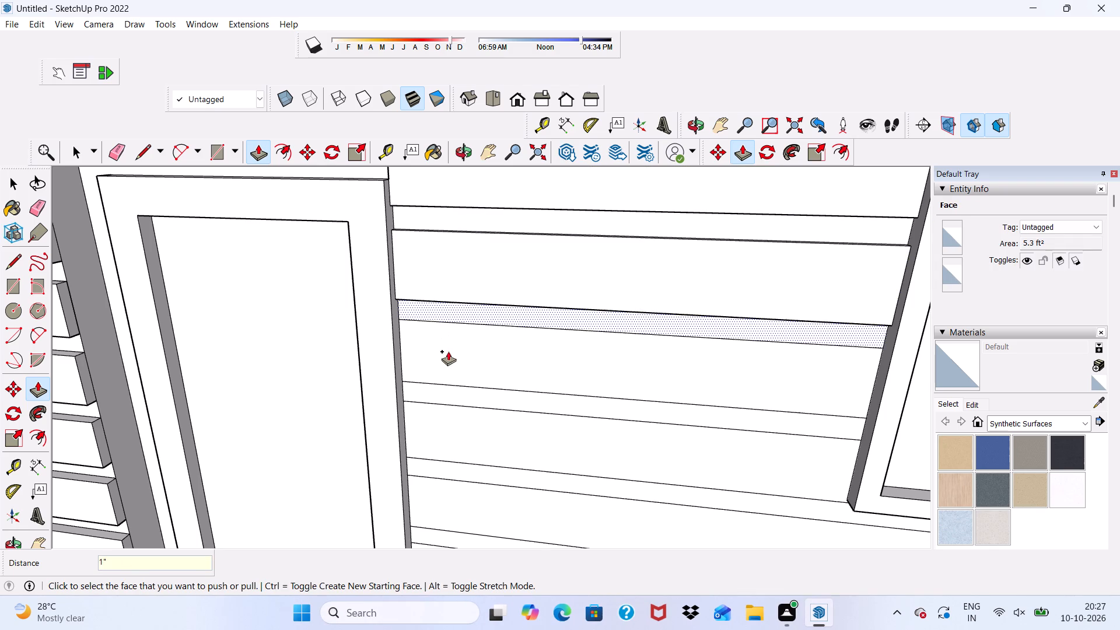
{"action": "left_click", "coordinate": [448, 352]}
{"action": "left_click", "coordinate": [447, 277]}
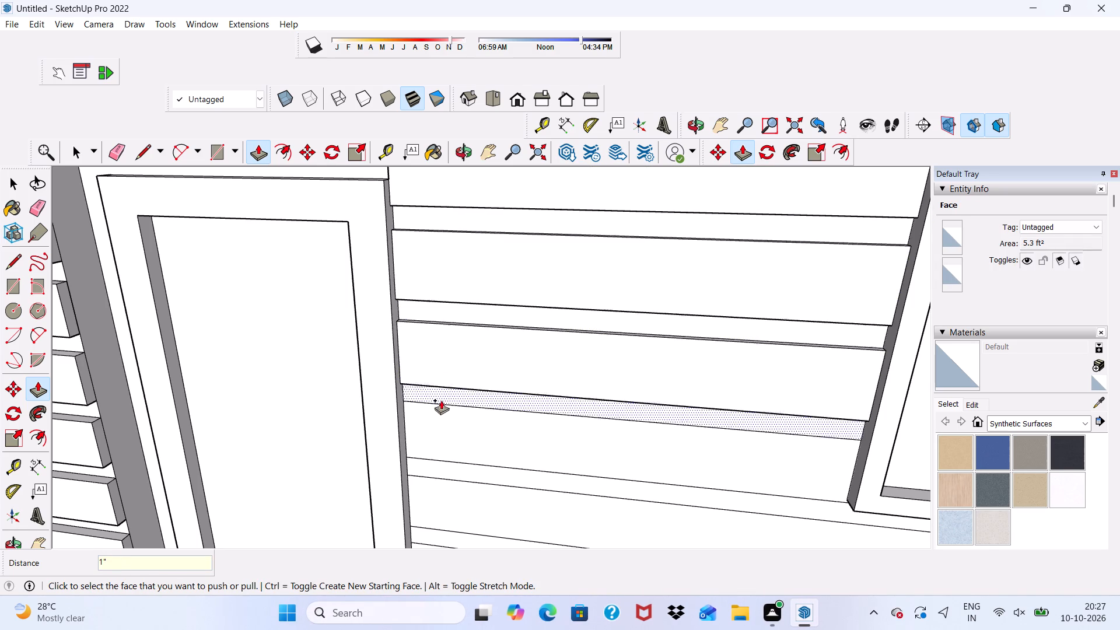
{"action": "left_click", "coordinate": [442, 422]}
{"action": "left_click", "coordinate": [456, 367]}
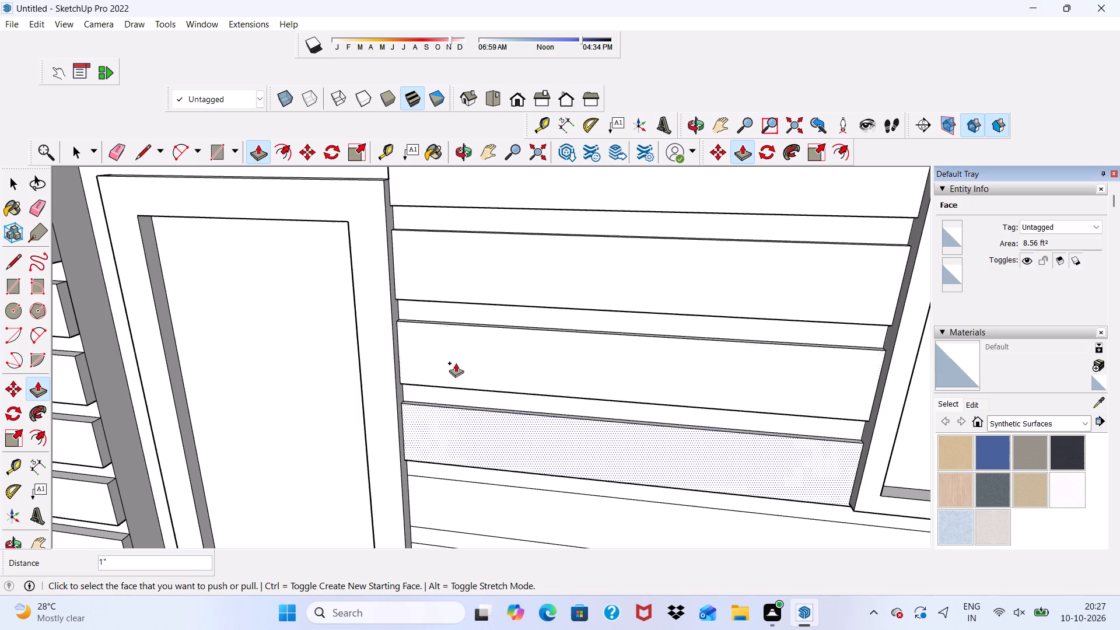
Extrude the three lowest wide cladding strips beside the door, below the window, by 1" to match the strips above.
{"action": "scroll", "coordinate": [440, 349], "scroll_direction": "down", "scroll_amount": 6}
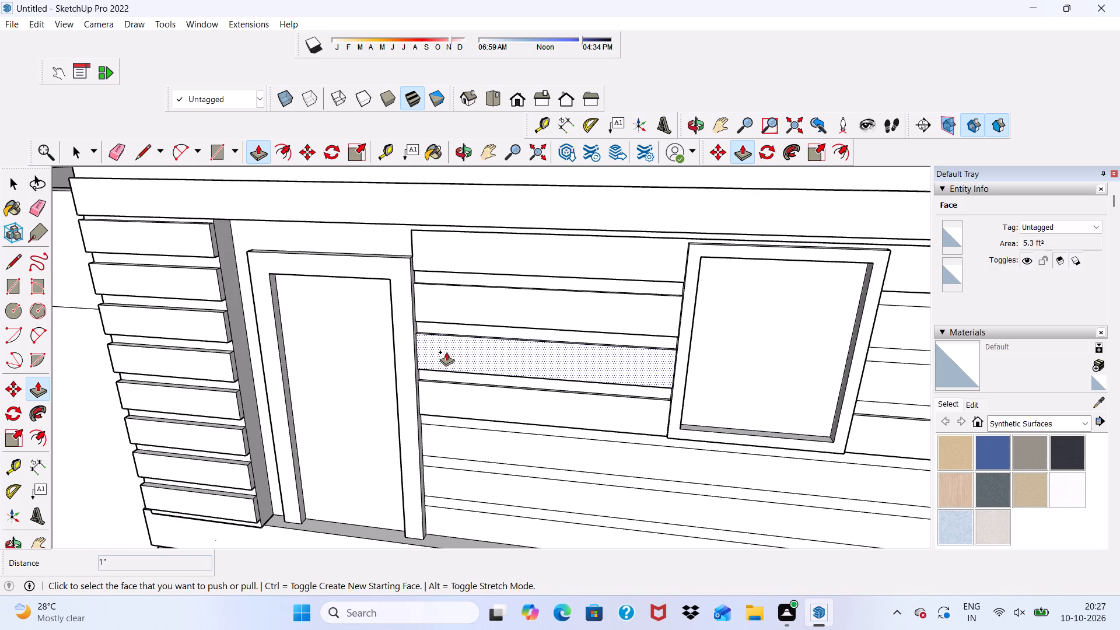
{"action": "scroll", "coordinate": [447, 428], "scroll_direction": "down", "scroll_amount": 1}
{"action": "scroll", "coordinate": [477, 428], "scroll_direction": "up", "scroll_amount": 3}
{"action": "left_click", "coordinate": [438, 460]}
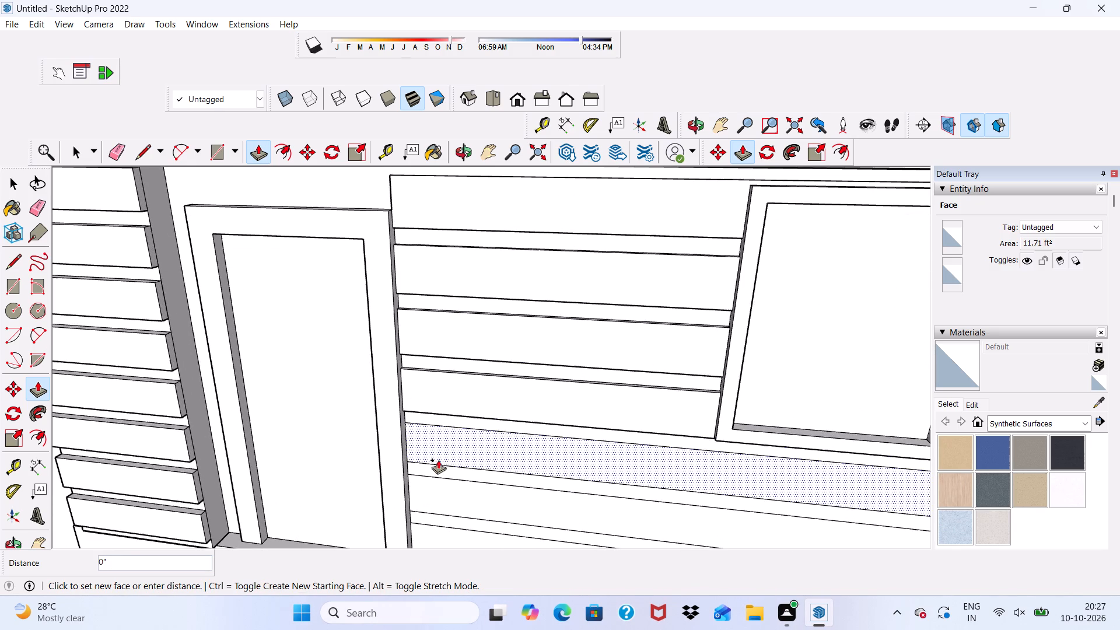
{"action": "left_click", "coordinate": [429, 389]}
{"action": "scroll", "coordinate": [426, 398], "scroll_direction": "down", "scroll_amount": 5}
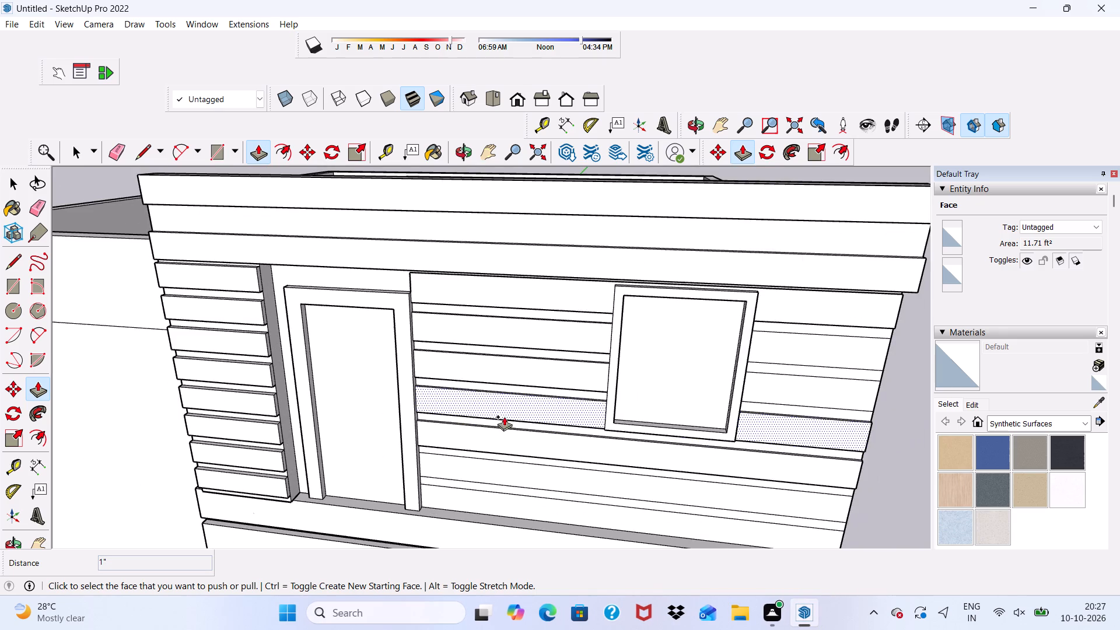
{"action": "scroll", "coordinate": [482, 460], "scroll_direction": "up", "scroll_amount": 4}
{"action": "left_click", "coordinate": [467, 470]}
{"action": "left_click", "coordinate": [444, 405]}
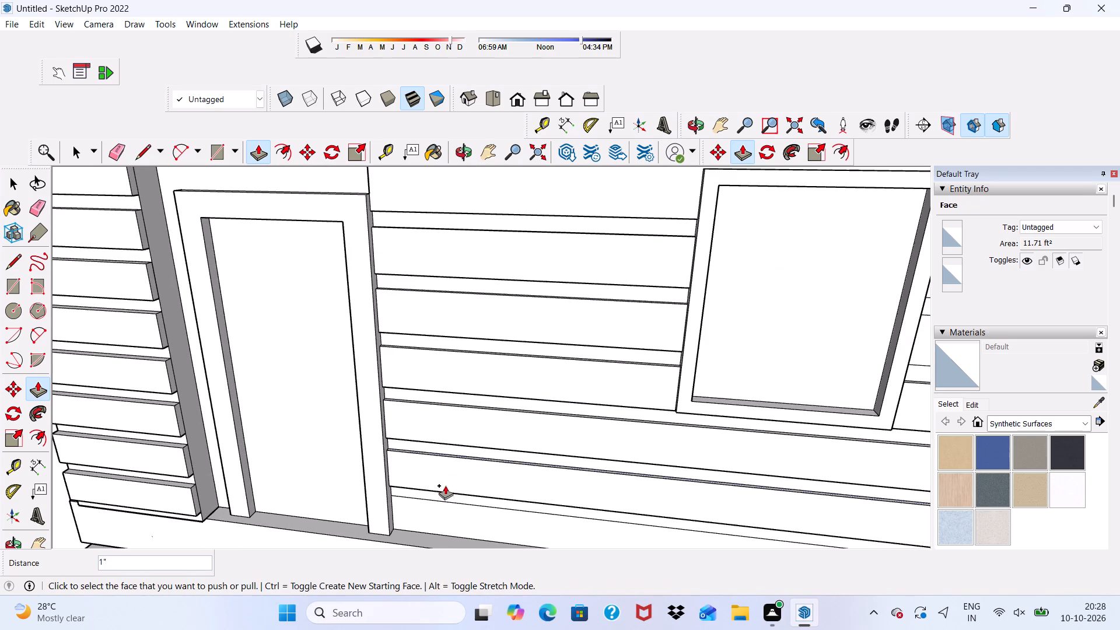
{"action": "left_click", "coordinate": [439, 511]}
{"action": "left_click", "coordinate": [437, 471]}
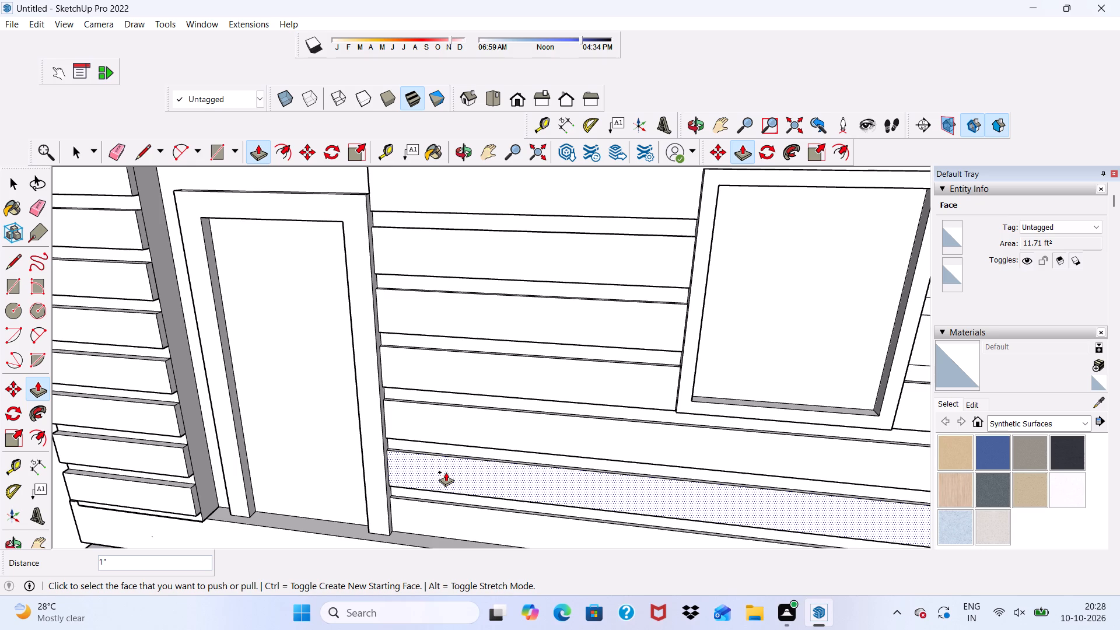
Examine the top-floor cladding strips around the door and window from several angles.
{"action": "scroll", "coordinate": [388, 494], "scroll_direction": "down", "scroll_amount": 6}
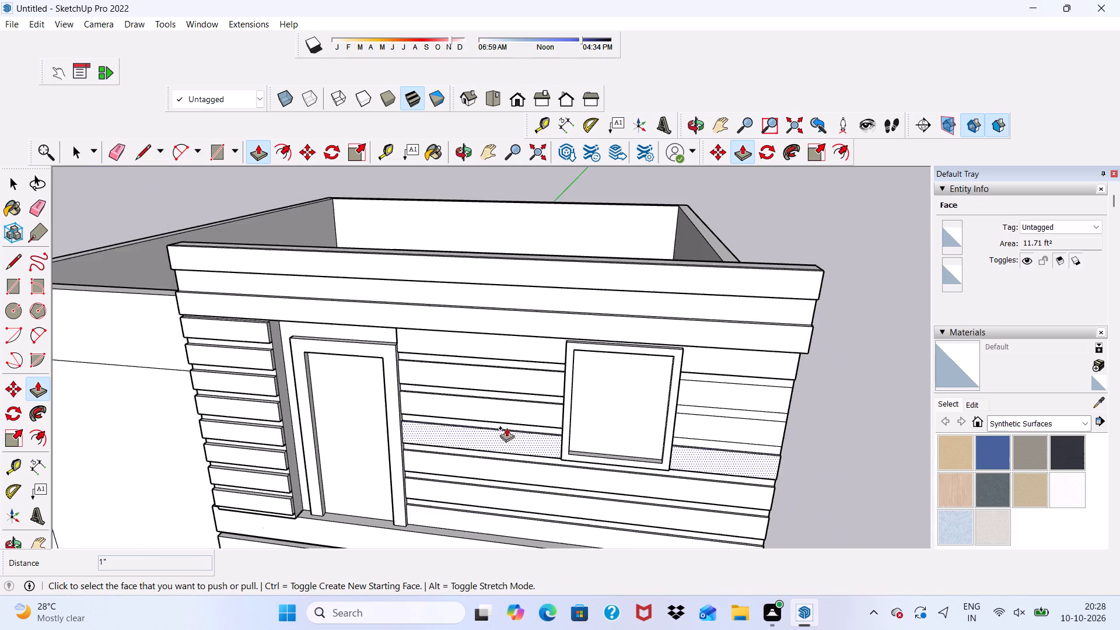
{"action": "scroll", "coordinate": [506, 425], "scroll_direction": "down", "scroll_amount": 4}
{"action": "middle_click_drag", "start_coordinate": [514, 496], "coordinate": [549, 405]}
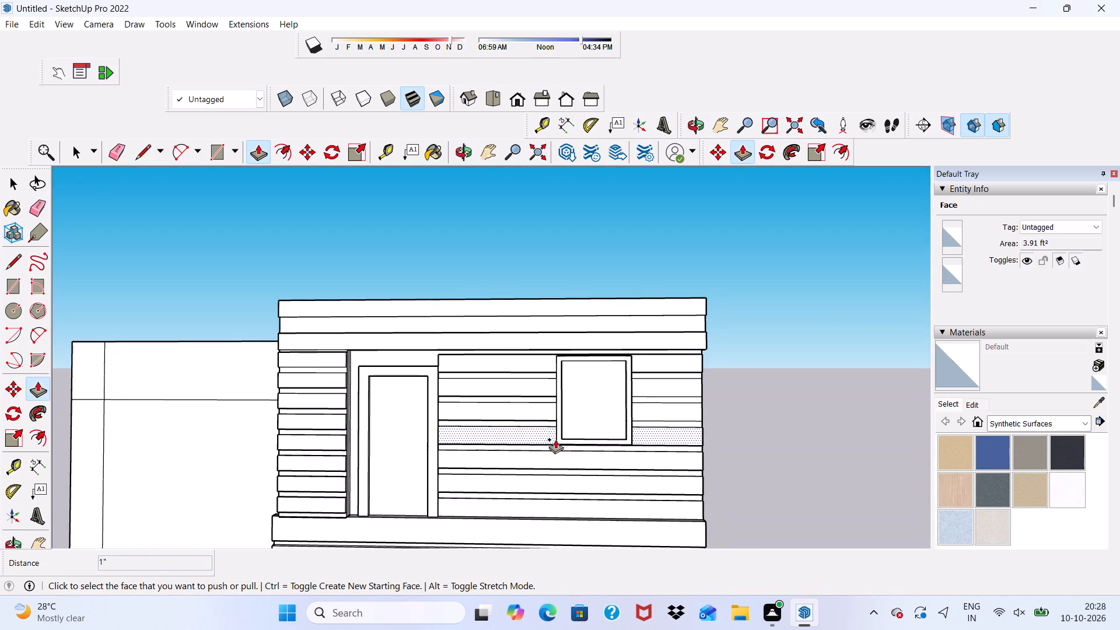
{"action": "scroll", "coordinate": [524, 461], "scroll_direction": "up", "scroll_amount": 5}
{"action": "scroll", "coordinate": [488, 451], "scroll_direction": "down", "scroll_amount": 5}
{"action": "scroll", "coordinate": [443, 492], "scroll_direction": "up", "scroll_amount": 10}
{"action": "middle_click_drag", "start_coordinate": [432, 460], "coordinate": [356, 515]}
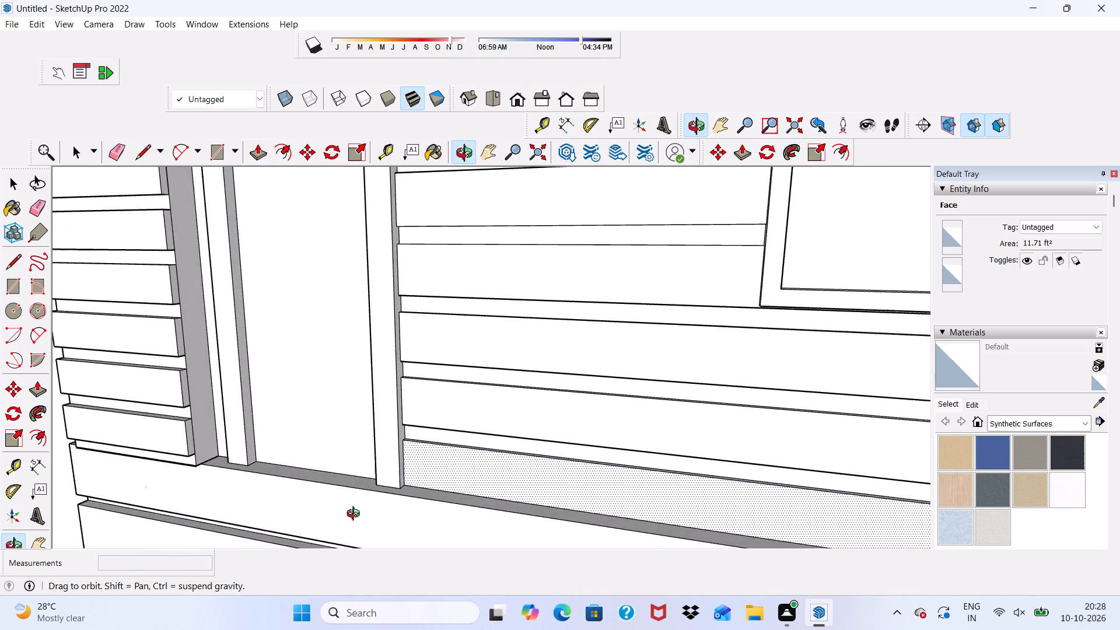
{"action": "middle_click_drag", "start_coordinate": [356, 515], "coordinate": [347, 520]}
{"action": "scroll", "coordinate": [450, 474], "scroll_direction": "up", "scroll_amount": 5}
{"action": "scroll", "coordinate": [398, 411], "scroll_direction": "down", "scroll_amount": 6}
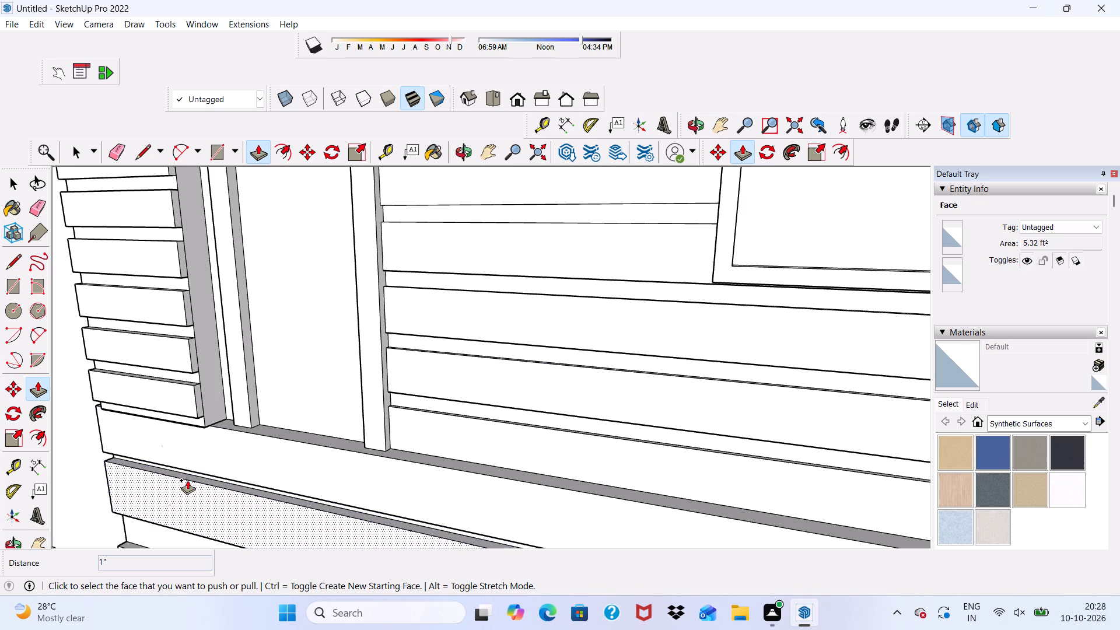
{"action": "scroll", "coordinate": [136, 506], "scroll_direction": "down", "scroll_amount": 1}
{"action": "middle_click_drag", "start_coordinate": [324, 392], "coordinate": [476, 355]}
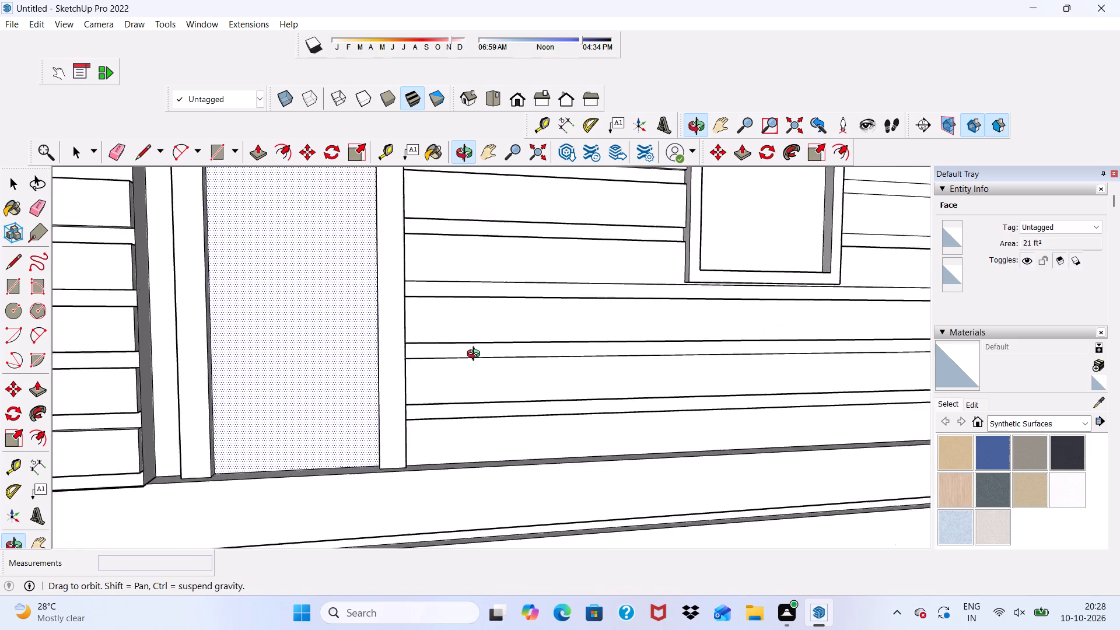
{"action": "middle_click_drag", "start_coordinate": [476, 355], "coordinate": [487, 372]}
{"action": "scroll", "coordinate": [487, 372], "scroll_direction": "down", "scroll_amount": 1}
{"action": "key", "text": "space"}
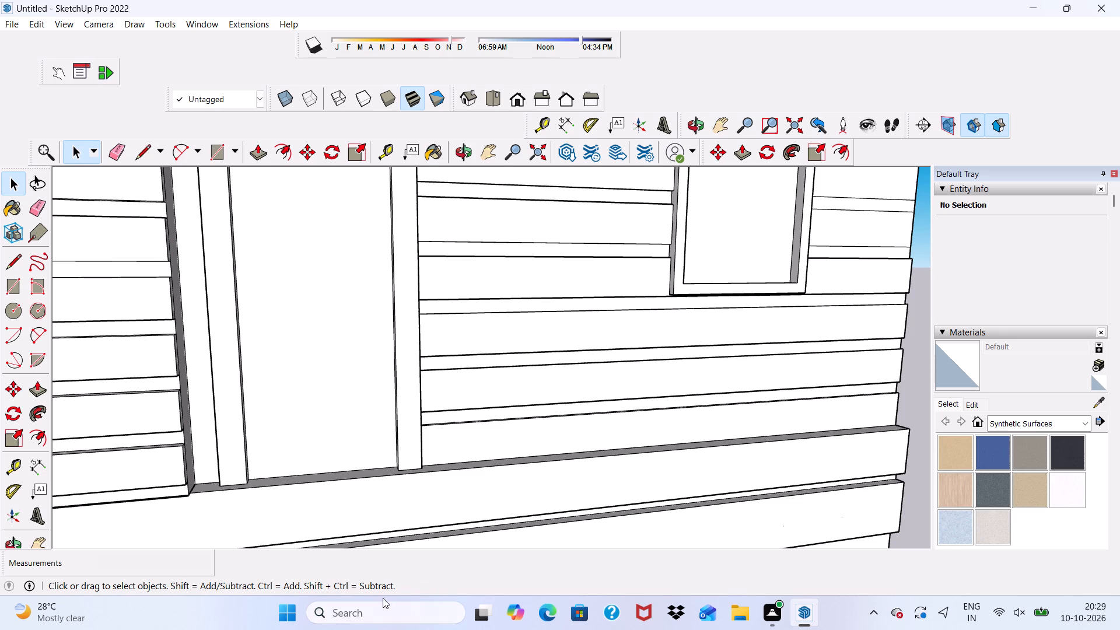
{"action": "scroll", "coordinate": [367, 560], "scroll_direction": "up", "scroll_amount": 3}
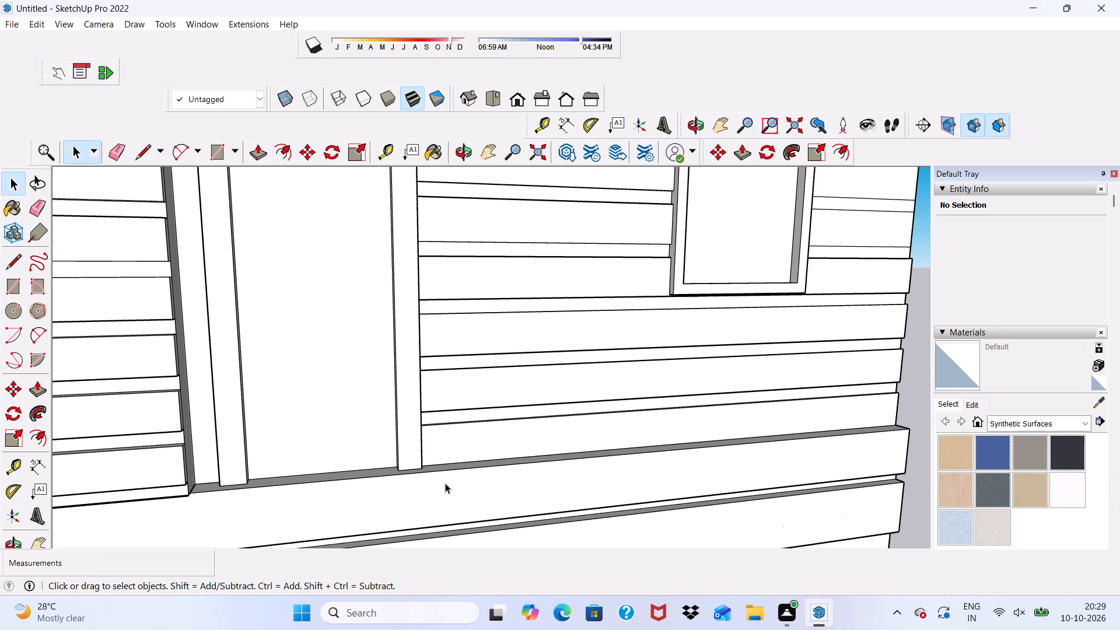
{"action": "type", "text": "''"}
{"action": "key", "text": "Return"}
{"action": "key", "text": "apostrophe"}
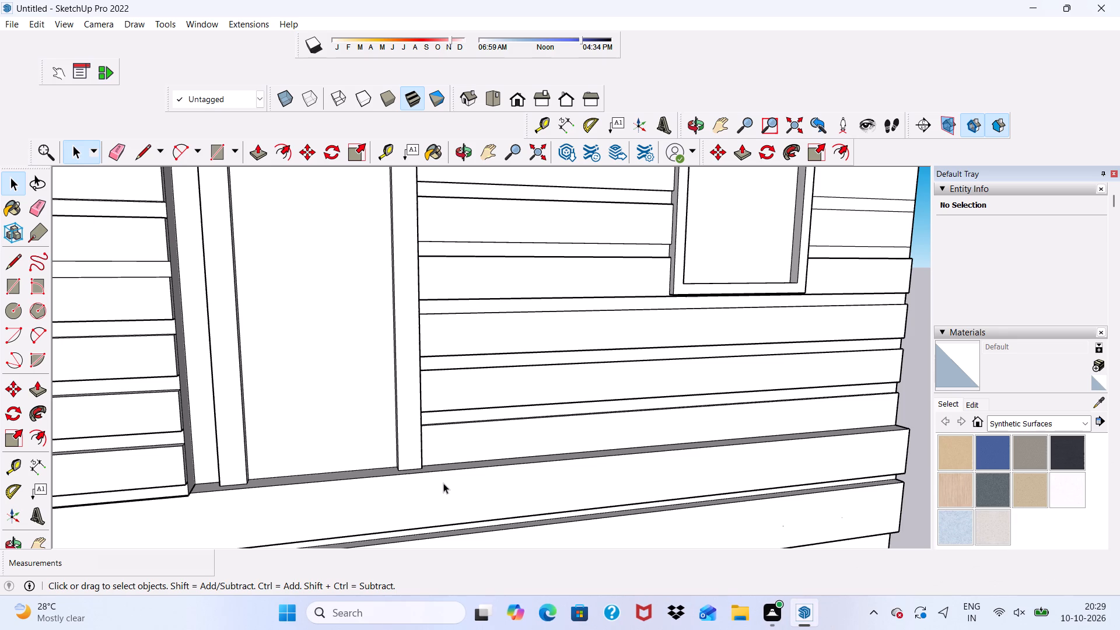
Push/Pull the thin sliver face beneath the parapet band above the top-floor door outward by 2", flush with the adjoining underside.
{"action": "scroll", "coordinate": [423, 467], "scroll_direction": "down", "scroll_amount": 10}
{"action": "middle_click_drag", "start_coordinate": [401, 332], "coordinate": [169, 226]}
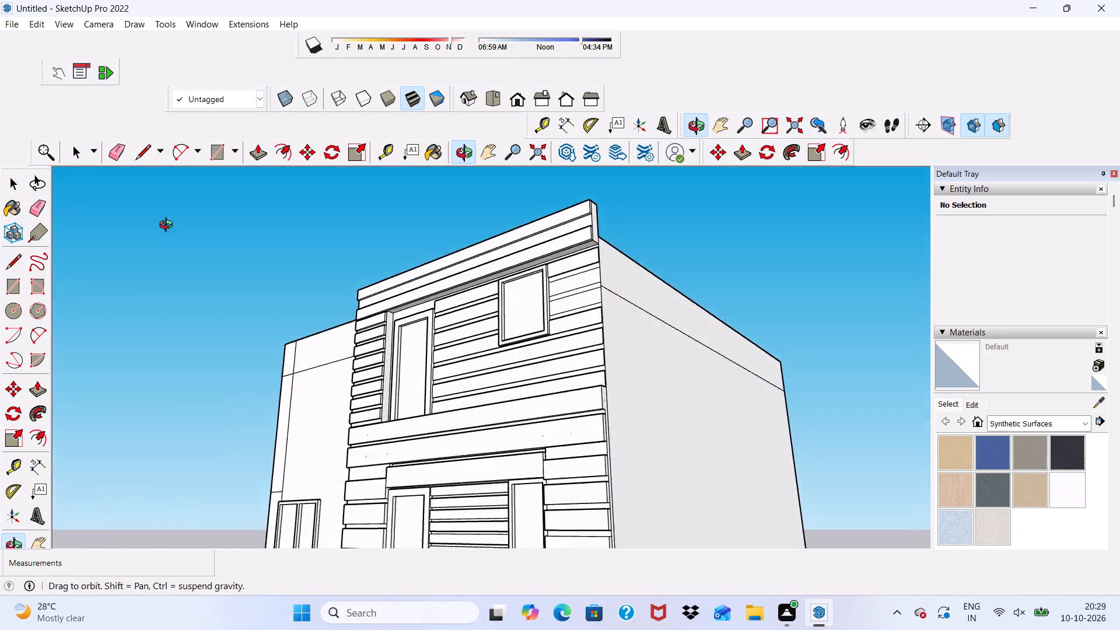
{"action": "middle_click_drag", "start_coordinate": [169, 226], "coordinate": [398, 163]}
{"action": "scroll", "coordinate": [432, 308], "scroll_direction": "up", "scroll_amount": 5}
{"action": "scroll", "coordinate": [353, 215], "scroll_direction": "up", "scroll_amount": 13}
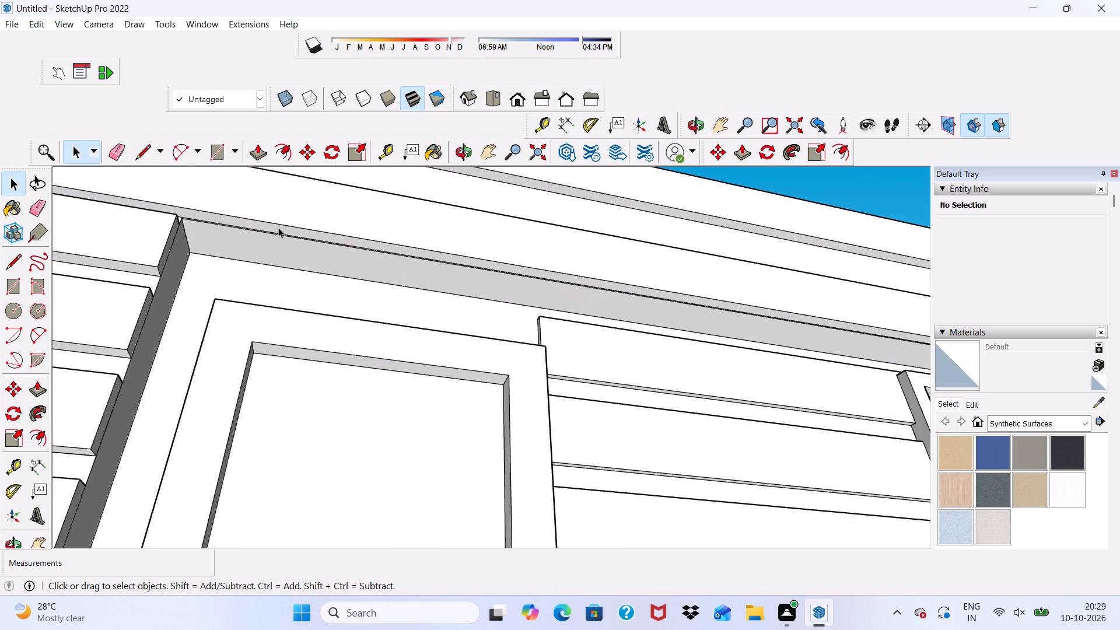
{"action": "scroll", "coordinate": [278, 228], "scroll_direction": "up", "scroll_amount": 3}
{"action": "scroll", "coordinate": [230, 229], "scroll_direction": "up", "scroll_amount": 8}
{"action": "middle_click_drag", "start_coordinate": [217, 222], "coordinate": [151, 238]}
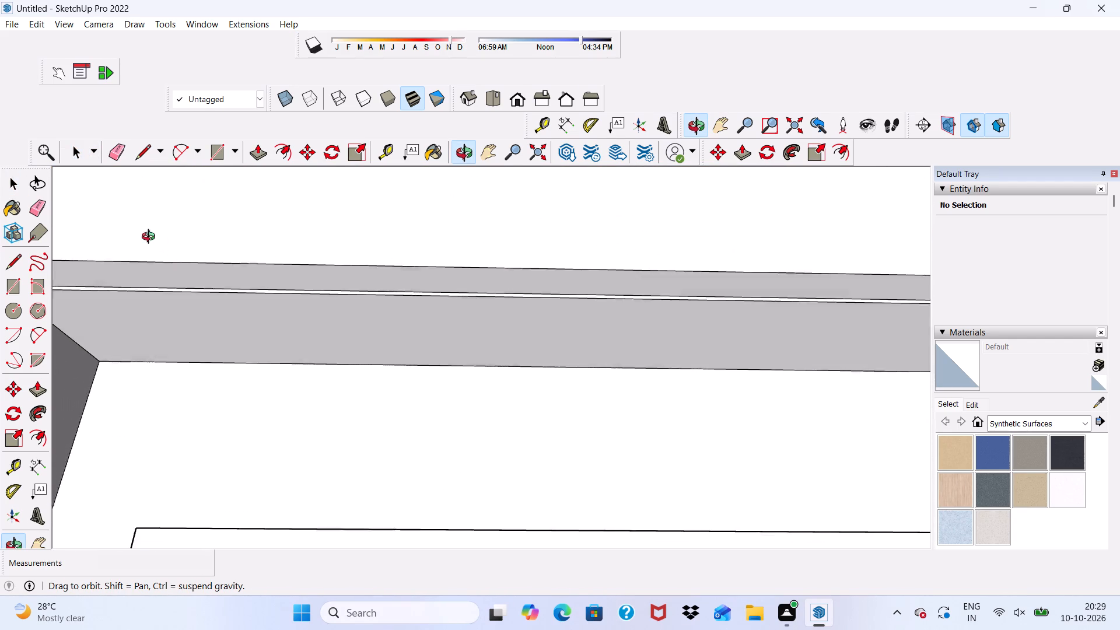
{"action": "middle_click_drag", "start_coordinate": [151, 238], "coordinate": [144, 237]}
{"action": "scroll", "coordinate": [160, 199], "scroll_direction": "up", "scroll_amount": 2}
{"action": "scroll", "coordinate": [271, 164], "scroll_direction": "up", "scroll_amount": 2}
{"action": "left_click", "coordinate": [253, 154]}
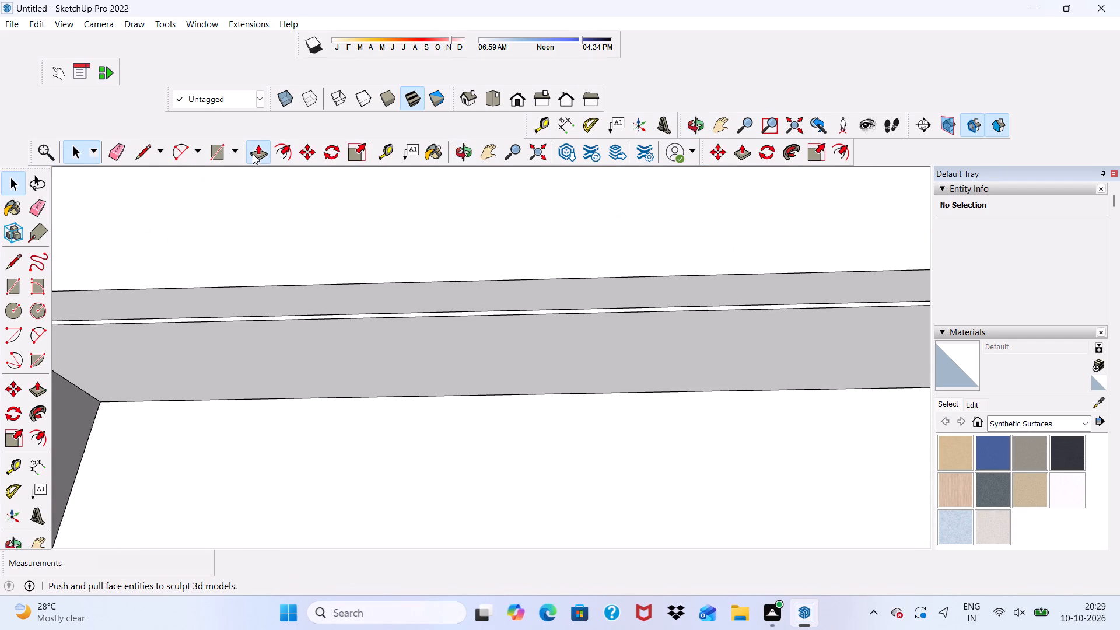
{"action": "scroll", "coordinate": [236, 295], "scroll_direction": "down", "scroll_amount": 1}
{"action": "scroll", "coordinate": [206, 361], "scroll_direction": "up", "scroll_amount": 3}
{"action": "scroll", "coordinate": [210, 296], "scroll_direction": "up", "scroll_amount": 7}
{"action": "left_click", "coordinate": [210, 313]}
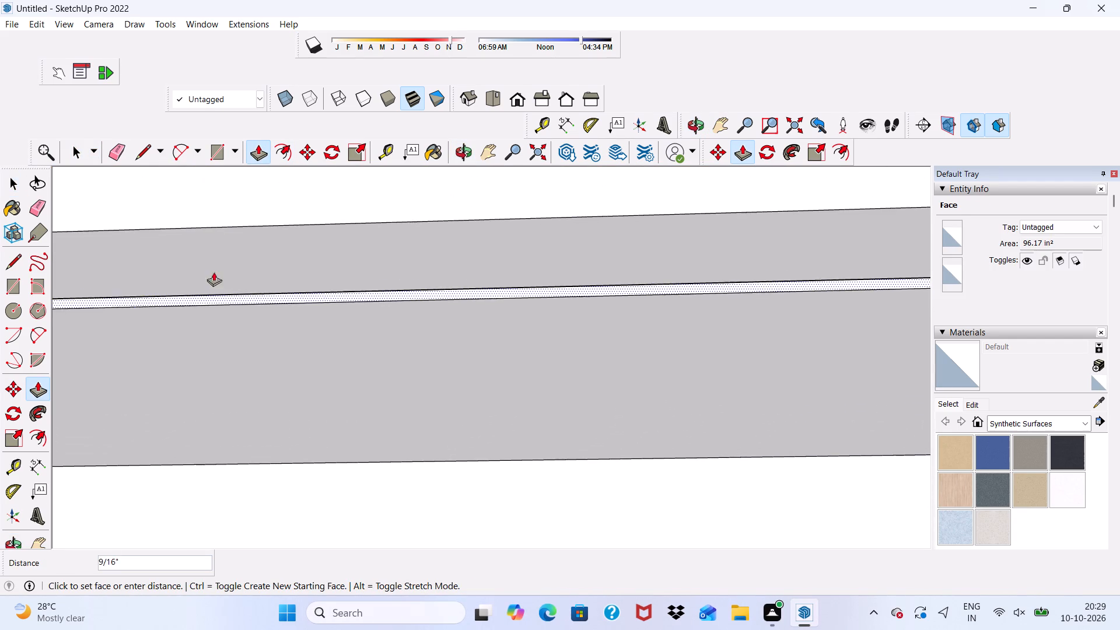
{"action": "left_click", "coordinate": [230, 219]}
{"action": "scroll", "coordinate": [229, 271], "scroll_direction": "down", "scroll_amount": 4}
{"action": "scroll", "coordinate": [274, 290], "scroll_direction": "down", "scroll_amount": 5}
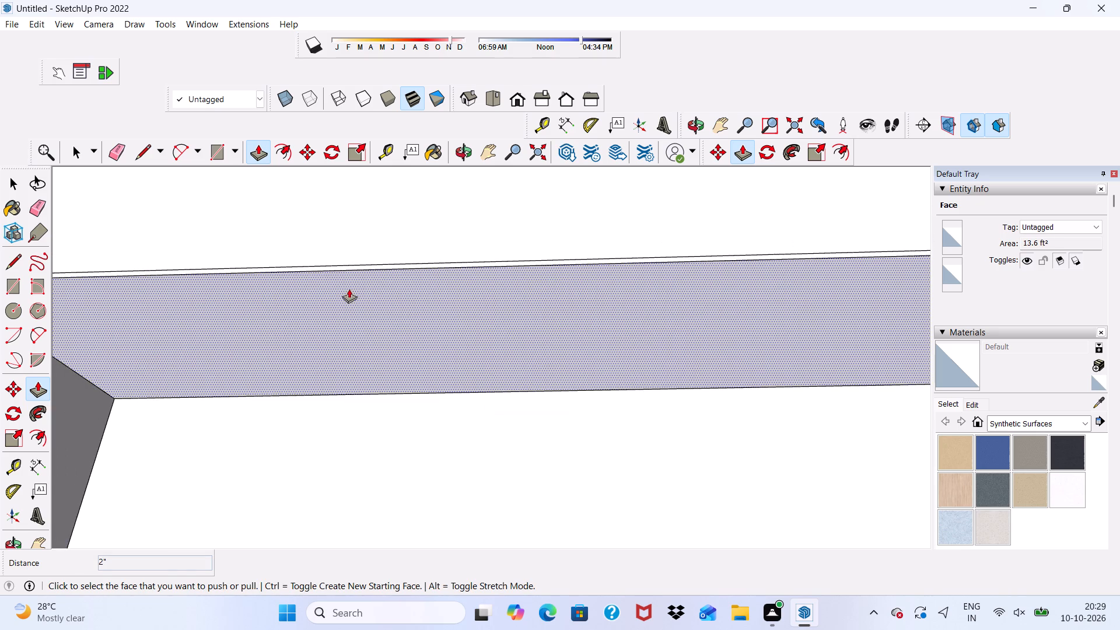
{"action": "middle_click_drag", "start_coordinate": [349, 288], "coordinate": [369, 381]}
{"action": "scroll", "coordinate": [358, 293], "scroll_direction": "down", "scroll_amount": 1}
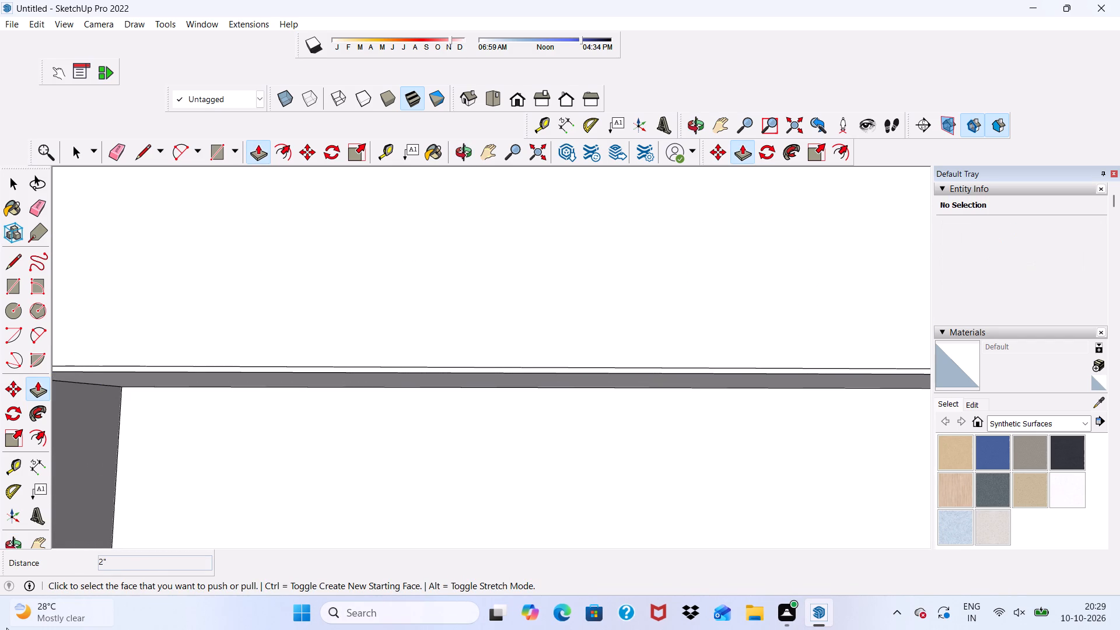
{"action": "scroll", "coordinate": [398, 604], "scroll_direction": "down", "scroll_amount": 3}
{"action": "scroll", "coordinate": [495, 475], "scroll_direction": "down", "scroll_amount": 4}
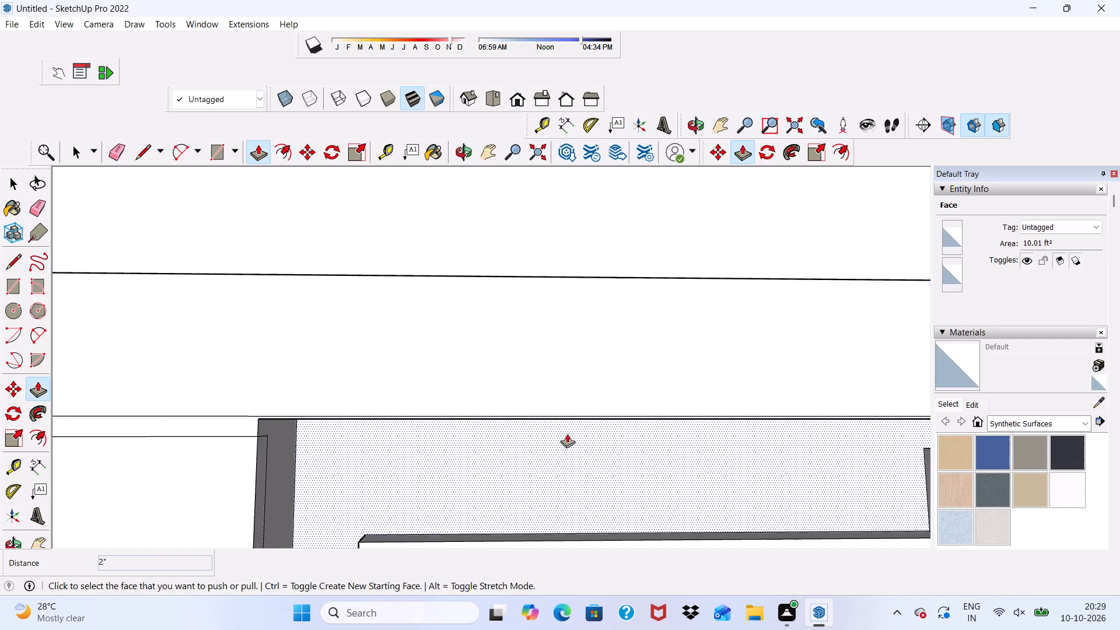
{"action": "scroll", "coordinate": [567, 433], "scroll_direction": "down", "scroll_amount": 4}
{"action": "scroll", "coordinate": [311, 369], "scroll_direction": "up", "scroll_amount": 3}
{"action": "scroll", "coordinate": [225, 386], "scroll_direction": "down", "scroll_amount": 6}
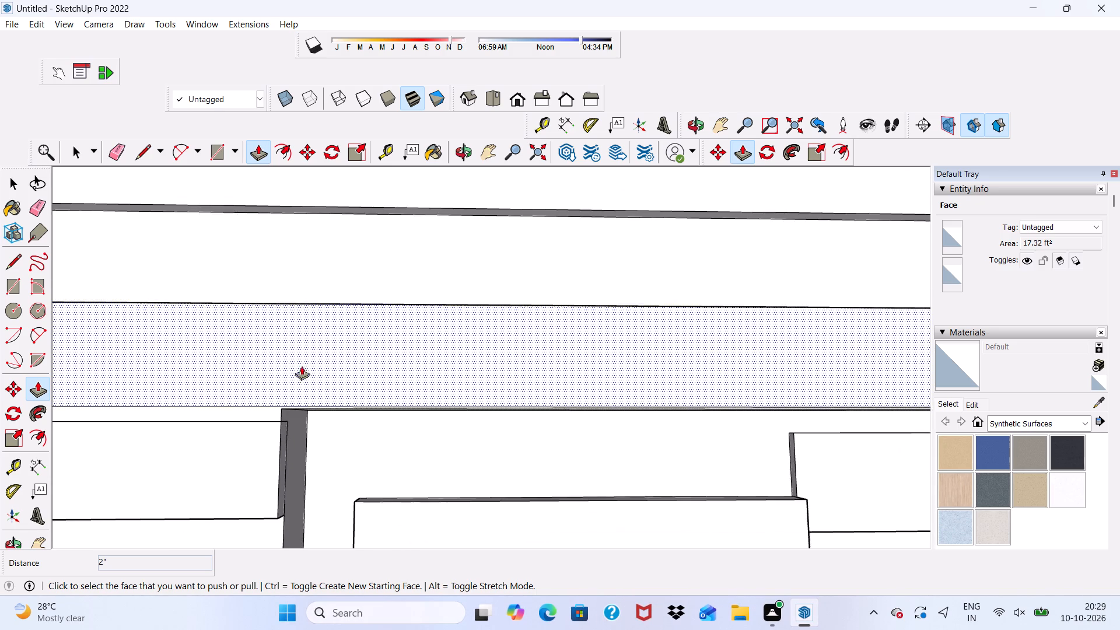
{"action": "scroll", "coordinate": [302, 366], "scroll_direction": "down", "scroll_amount": 3}
{"action": "scroll", "coordinate": [373, 380], "scroll_direction": "down", "scroll_amount": 2}
{"action": "key", "text": "space"}
Raise the top face of the uppermost cladding strip between the door and window by 2 1/2" to meet the parapet band's underside.
{"action": "scroll", "coordinate": [367, 386], "scroll_direction": "down", "scroll_amount": 5}
{"action": "middle_click_drag", "start_coordinate": [483, 425], "coordinate": [442, 338]}
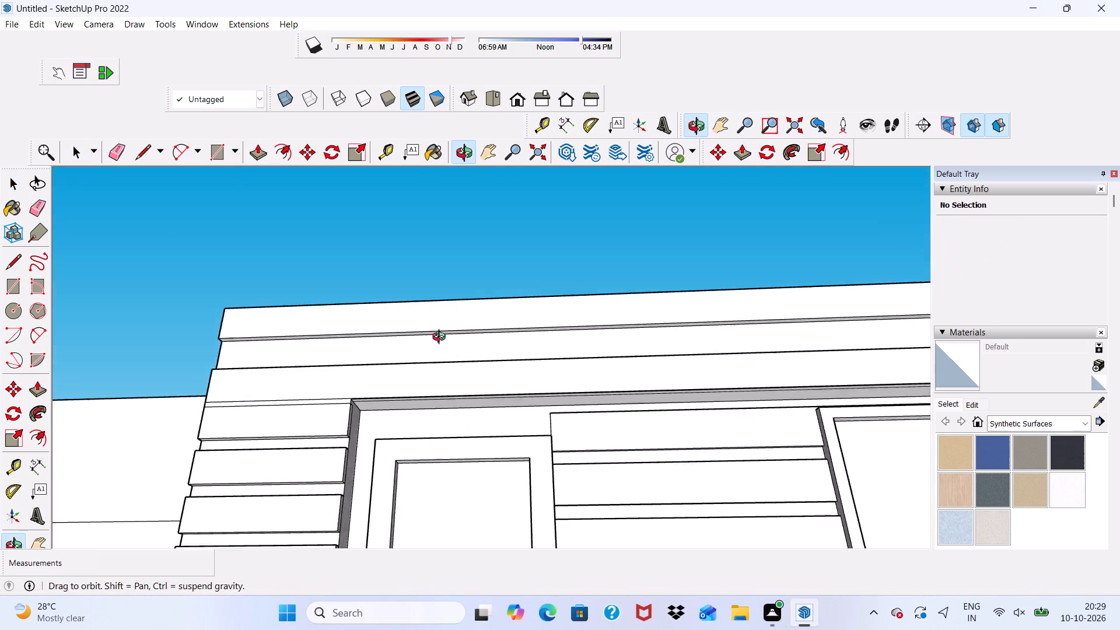
{"action": "middle_click_drag", "start_coordinate": [442, 338], "coordinate": [324, 337]}
{"action": "scroll", "coordinate": [605, 466], "scroll_direction": "up", "scroll_amount": 5}
{"action": "scroll", "coordinate": [684, 323], "scroll_direction": "up", "scroll_amount": 4}
{"action": "middle_click_drag", "start_coordinate": [537, 348], "coordinate": [371, 449]}
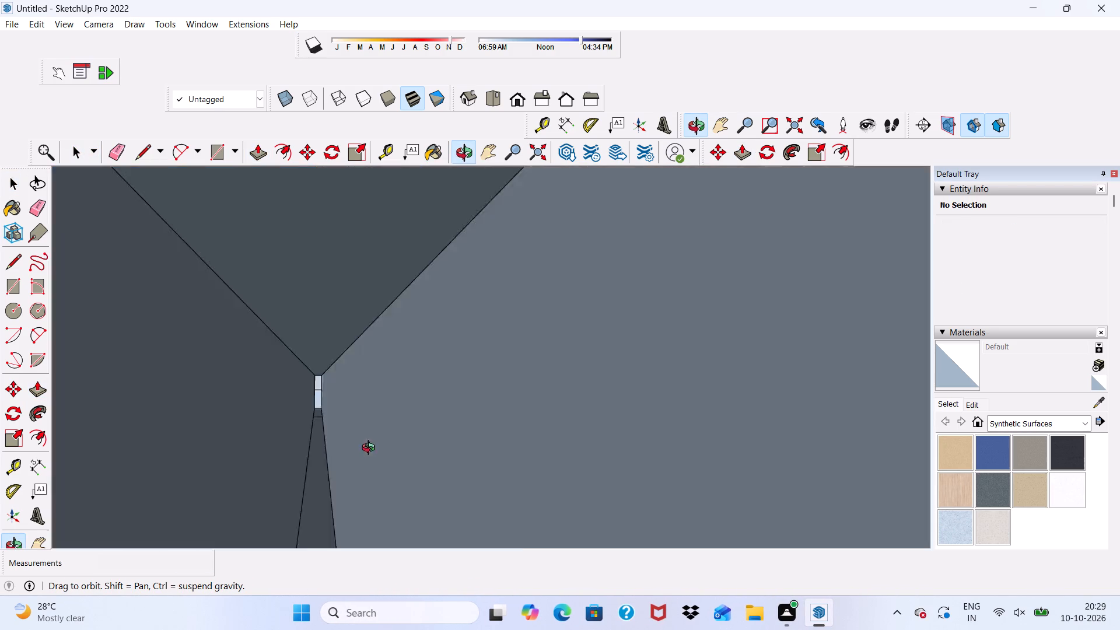
{"action": "middle_click_drag", "start_coordinate": [371, 449], "coordinate": [416, 428]}
{"action": "scroll", "coordinate": [436, 459], "scroll_direction": "up", "scroll_amount": 8}
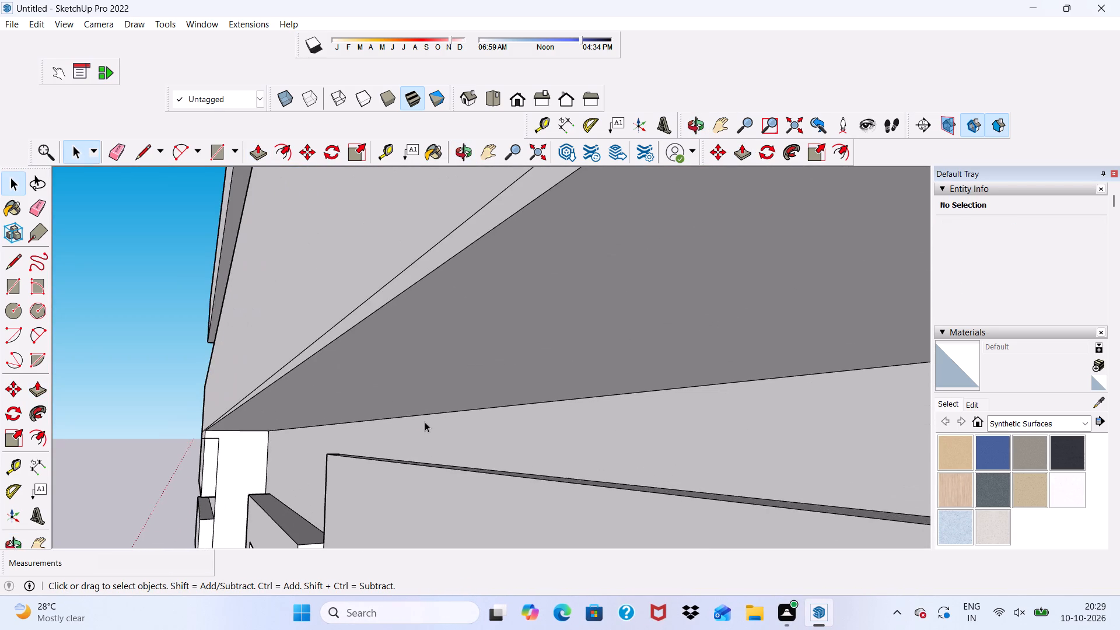
{"action": "middle_click_drag", "start_coordinate": [425, 422], "coordinate": [436, 403]}
{"action": "scroll", "coordinate": [436, 403], "scroll_direction": "up", "scroll_amount": 8}
{"action": "scroll", "coordinate": [347, 440], "scroll_direction": "up", "scroll_amount": 1}
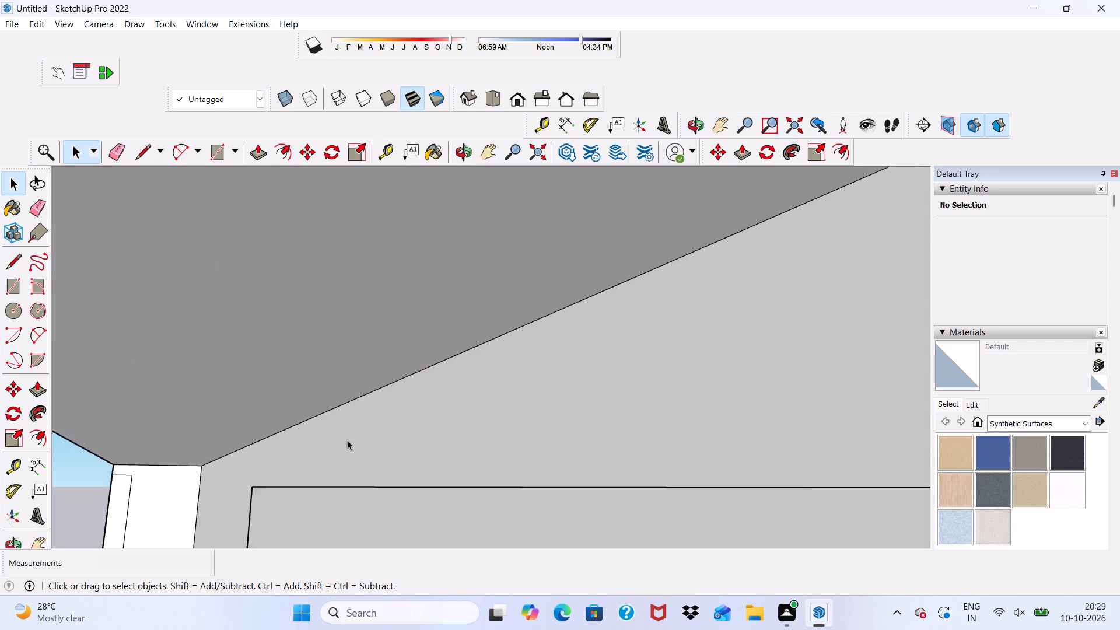
{"action": "scroll", "coordinate": [347, 440], "scroll_direction": "down", "scroll_amount": 15}
{"action": "middle_click_drag", "start_coordinate": [454, 453], "coordinate": [693, 514]}
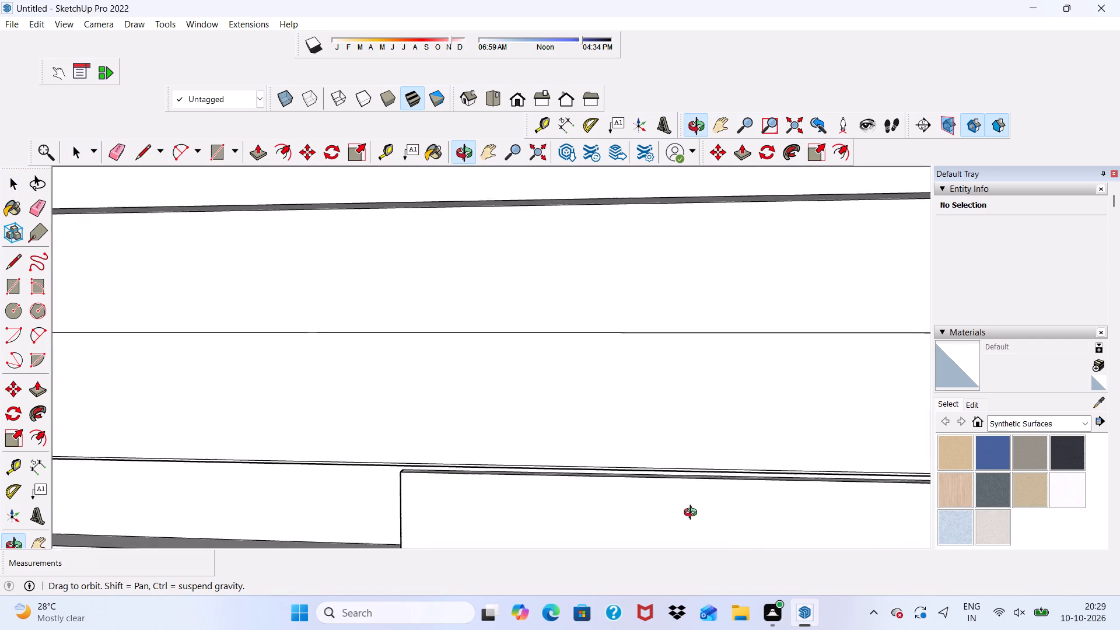
{"action": "middle_click_drag", "start_coordinate": [693, 514], "coordinate": [691, 513]}
{"action": "scroll", "coordinate": [346, 492], "scroll_direction": "up", "scroll_amount": 4}
{"action": "scroll", "coordinate": [464, 454], "scroll_direction": "up", "scroll_amount": 13}
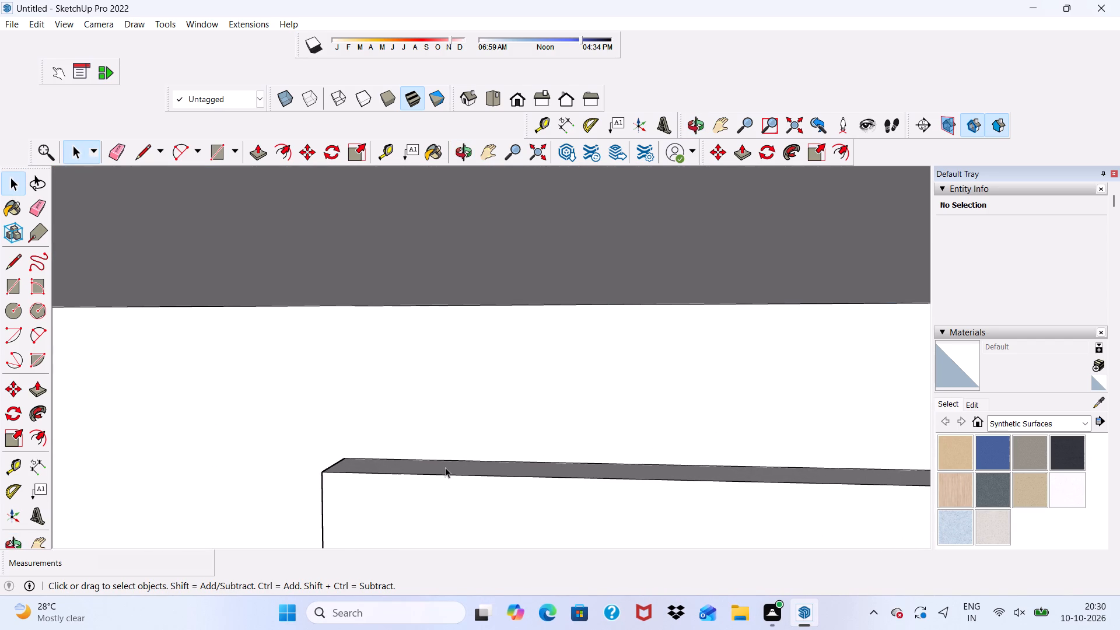
{"action": "left_click", "coordinate": [445, 467]}
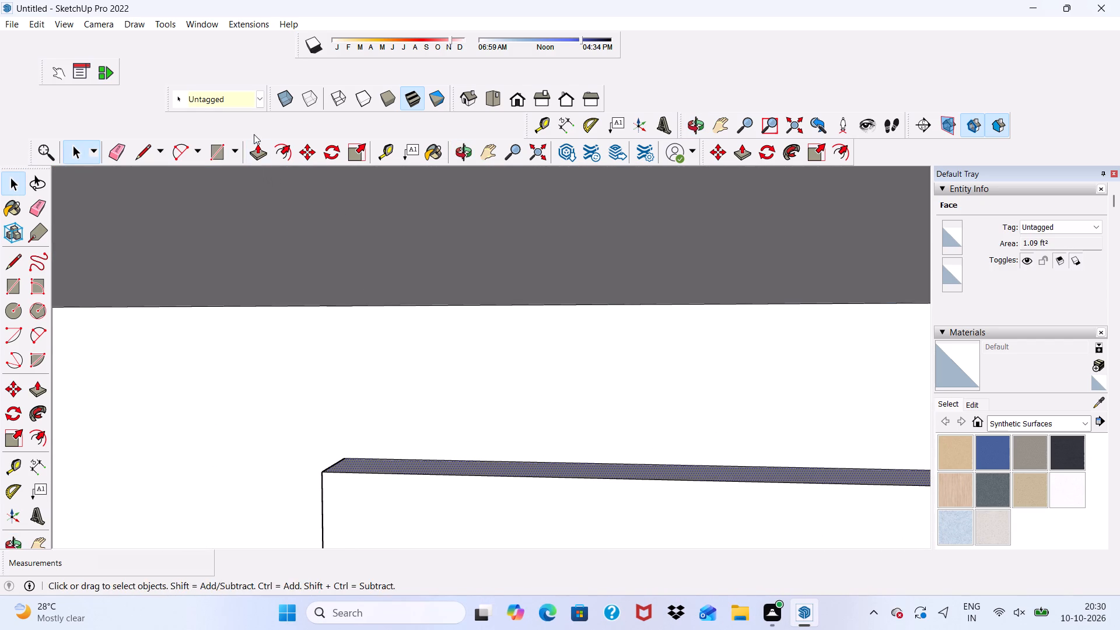
{"action": "left_click", "coordinate": [254, 150]}
{"action": "scroll", "coordinate": [383, 408], "scroll_direction": "up", "scroll_amount": 1}
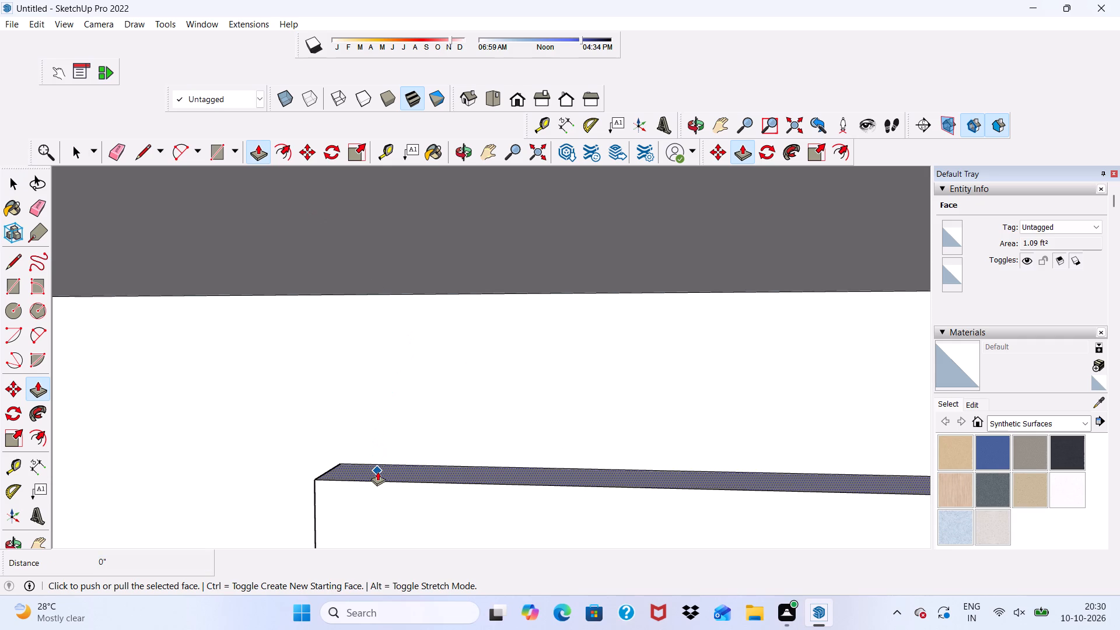
{"action": "left_click", "coordinate": [377, 471]}
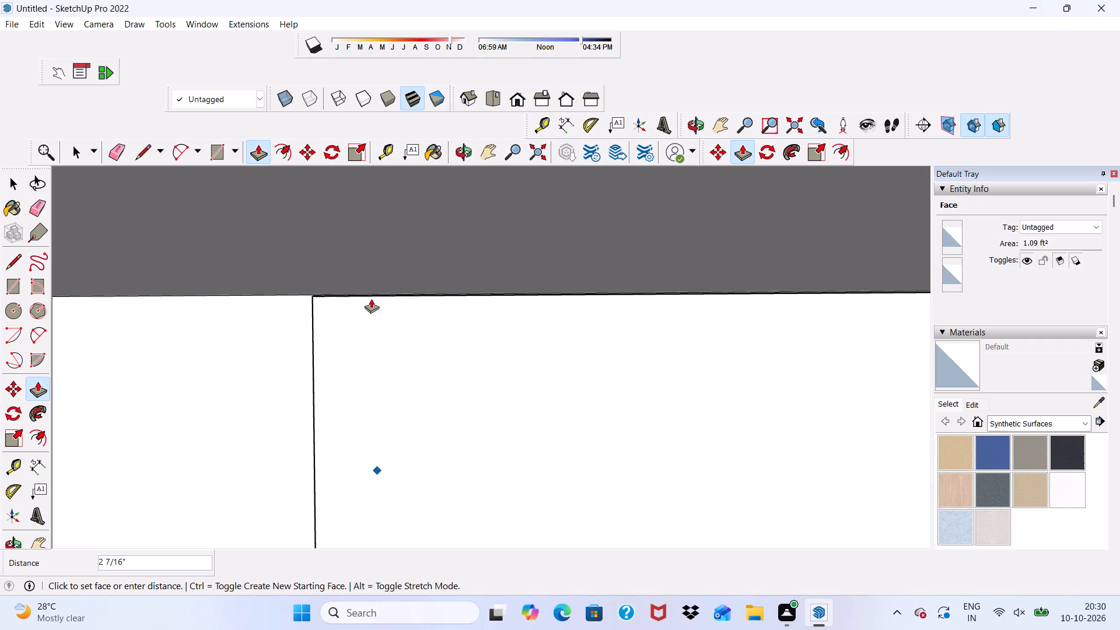
{"action": "left_click", "coordinate": [371, 295]}
{"action": "scroll", "coordinate": [359, 306], "scroll_direction": "down", "scroll_amount": 10}
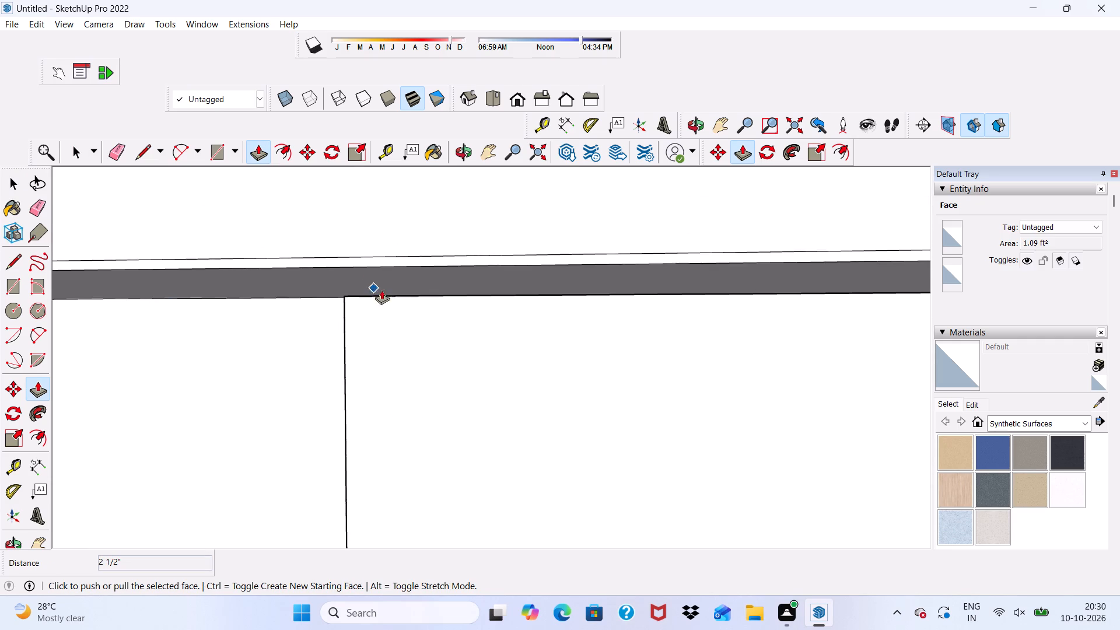
{"action": "scroll", "coordinate": [381, 290], "scroll_direction": "down", "scroll_amount": 20}
Examine the top-floor facade, checking the cladding strips, door, window and parapet bands from several angles.
{"action": "middle_click_drag", "start_coordinate": [454, 307], "coordinate": [607, 353]}
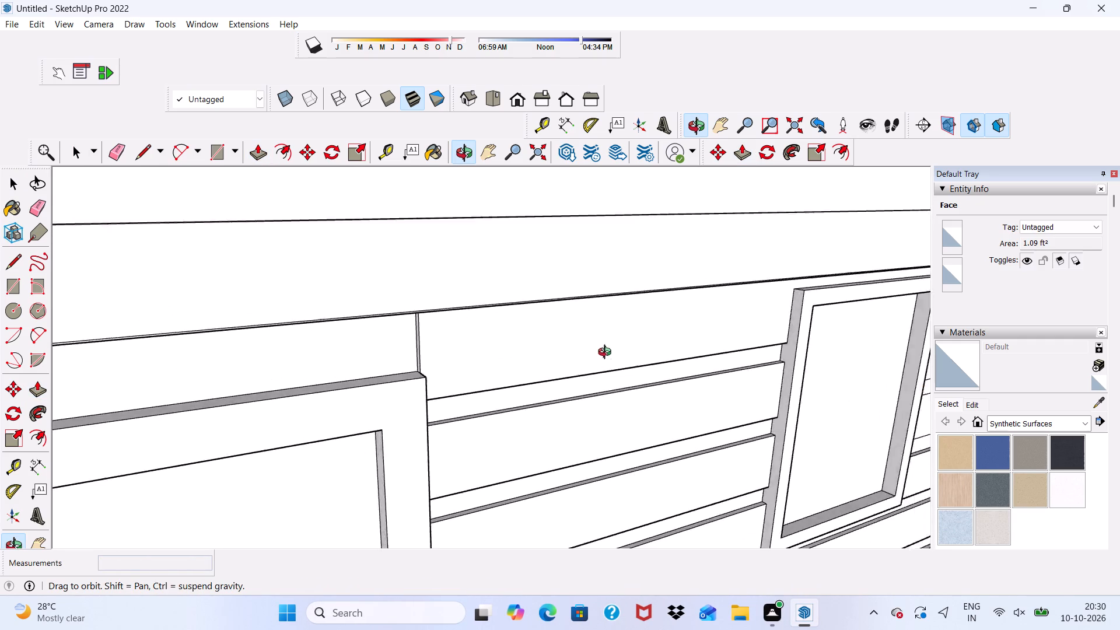
{"action": "middle_click_drag", "start_coordinate": [607, 353], "coordinate": [638, 330]}
{"action": "scroll", "coordinate": [638, 330], "scroll_direction": "down", "scroll_amount": 1}
{"action": "scroll", "coordinate": [639, 330], "scroll_direction": "up", "scroll_amount": 1}
{"action": "scroll", "coordinate": [610, 323], "scroll_direction": "down", "scroll_amount": 5}
{"action": "middle_click_drag", "start_coordinate": [600, 402], "coordinate": [459, 373]}
{"action": "scroll", "coordinate": [455, 369], "scroll_direction": "up", "scroll_amount": 1}
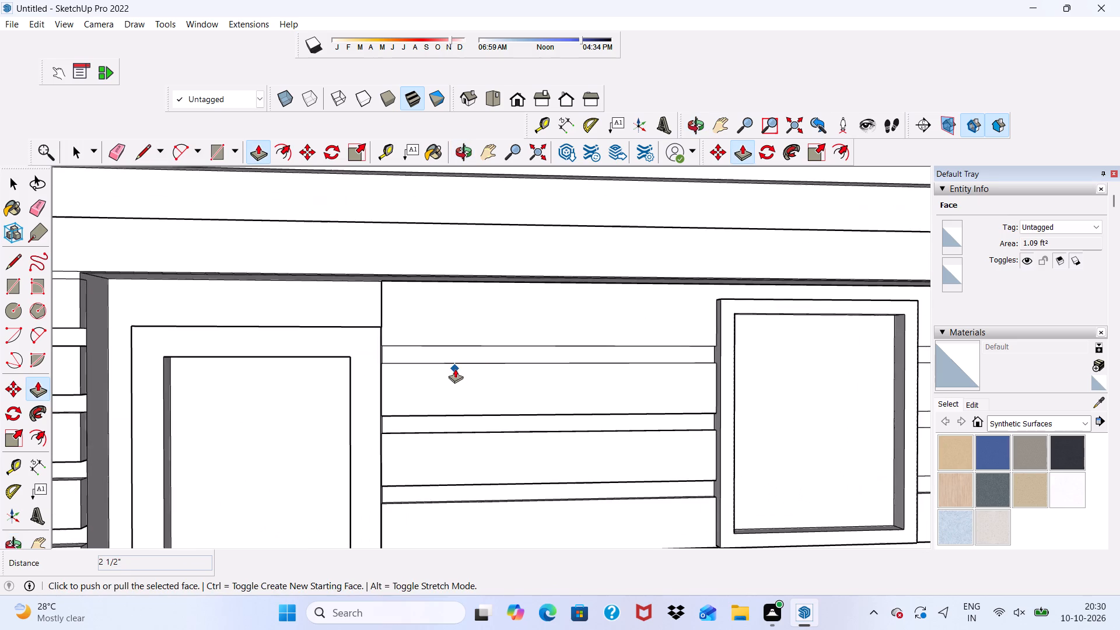
{"action": "scroll", "coordinate": [456, 368], "scroll_direction": "down", "scroll_amount": 14}
{"action": "middle_click_drag", "start_coordinate": [555, 374], "coordinate": [304, 458]}
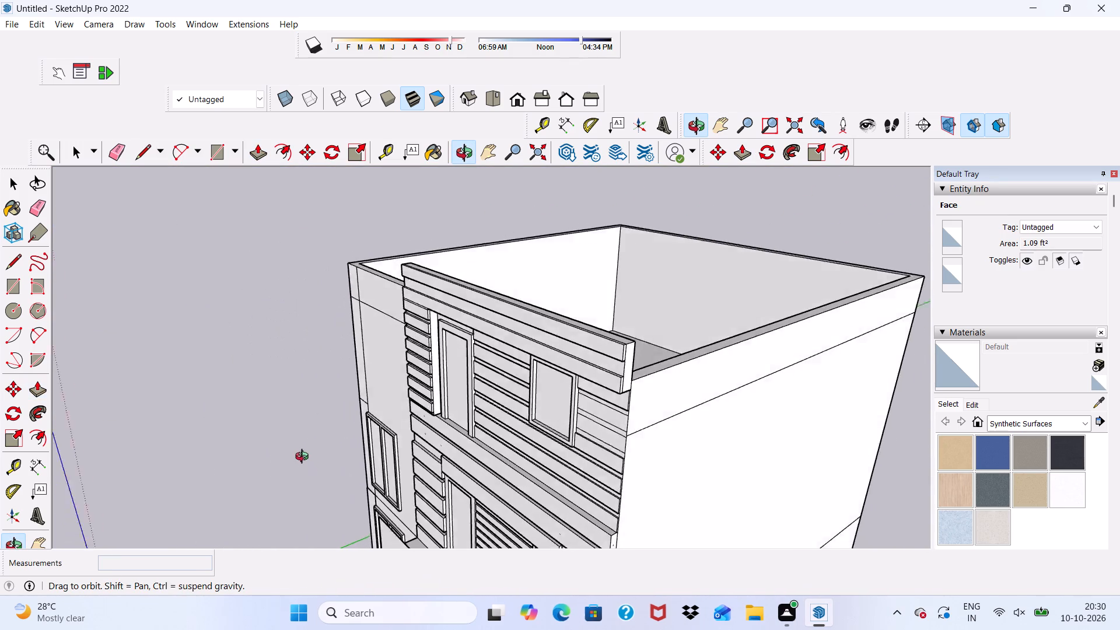
{"action": "middle_click_drag", "start_coordinate": [304, 458], "coordinate": [558, 351]}
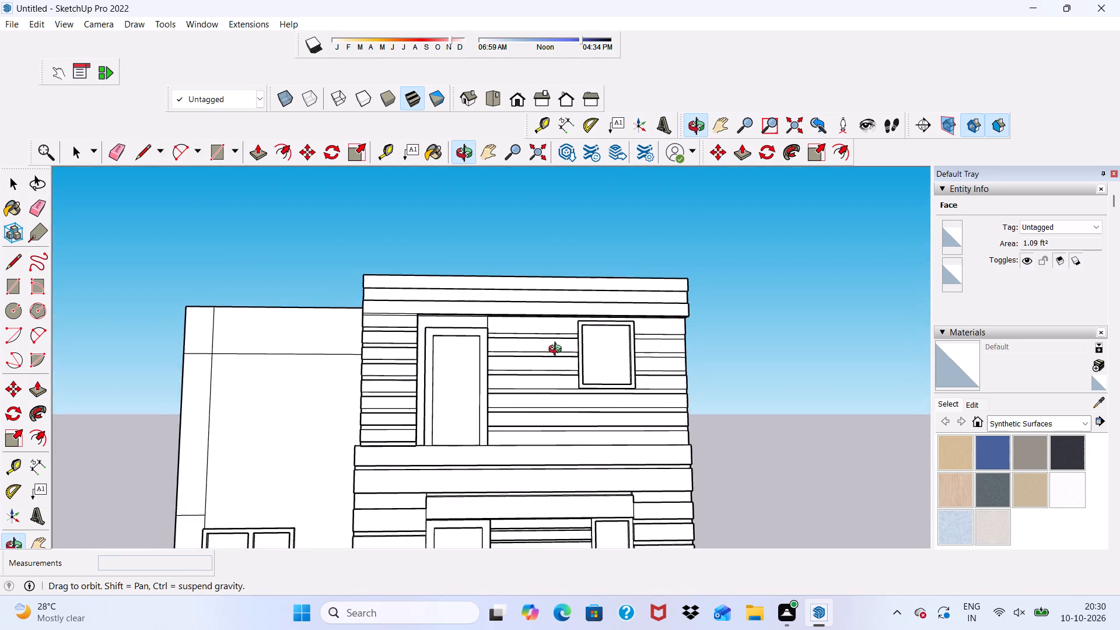
{"action": "middle_click_drag", "start_coordinate": [558, 351], "coordinate": [401, 363]}
{"action": "scroll", "coordinate": [513, 327], "scroll_direction": "up", "scroll_amount": 10}
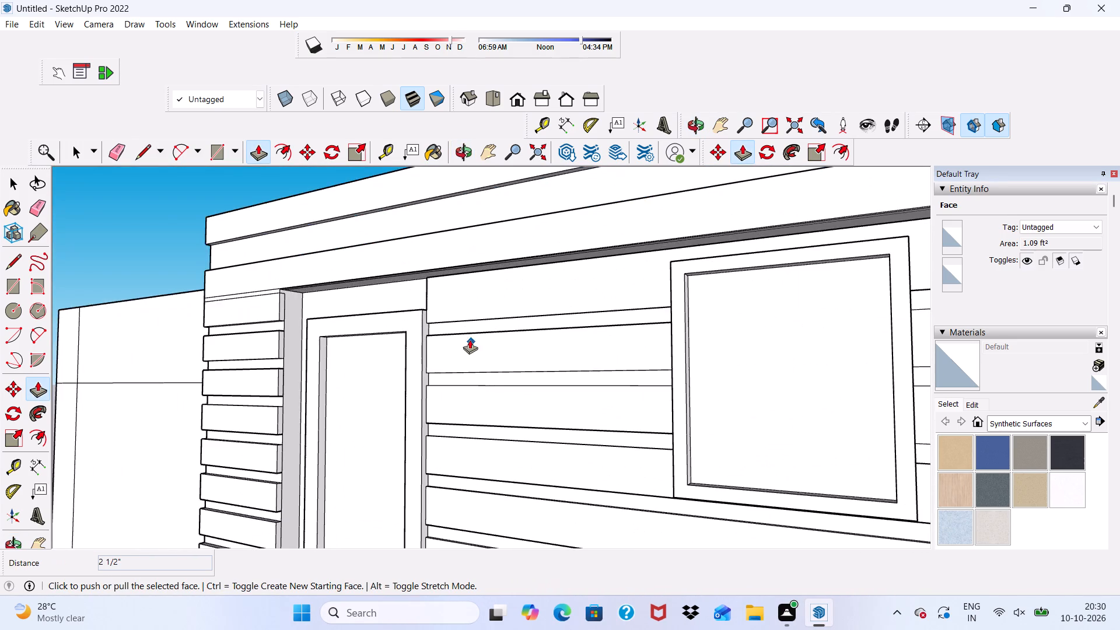
{"action": "middle_click_drag", "start_coordinate": [470, 339], "coordinate": [446, 201]}
{"action": "scroll", "coordinate": [449, 364], "scroll_direction": "up", "scroll_amount": 5}
{"action": "scroll", "coordinate": [449, 364], "scroll_direction": "down", "scroll_amount": 9}
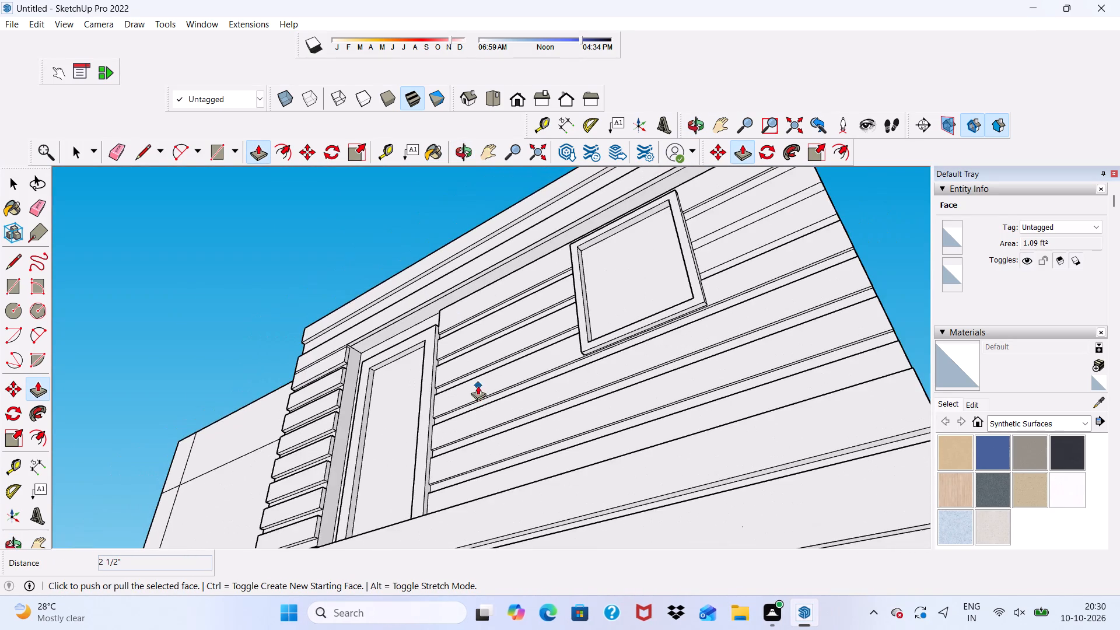
{"action": "scroll", "coordinate": [478, 386], "scroll_direction": "down", "scroll_amount": 3}
{"action": "middle_click_drag", "start_coordinate": [477, 436], "coordinate": [300, 552]}
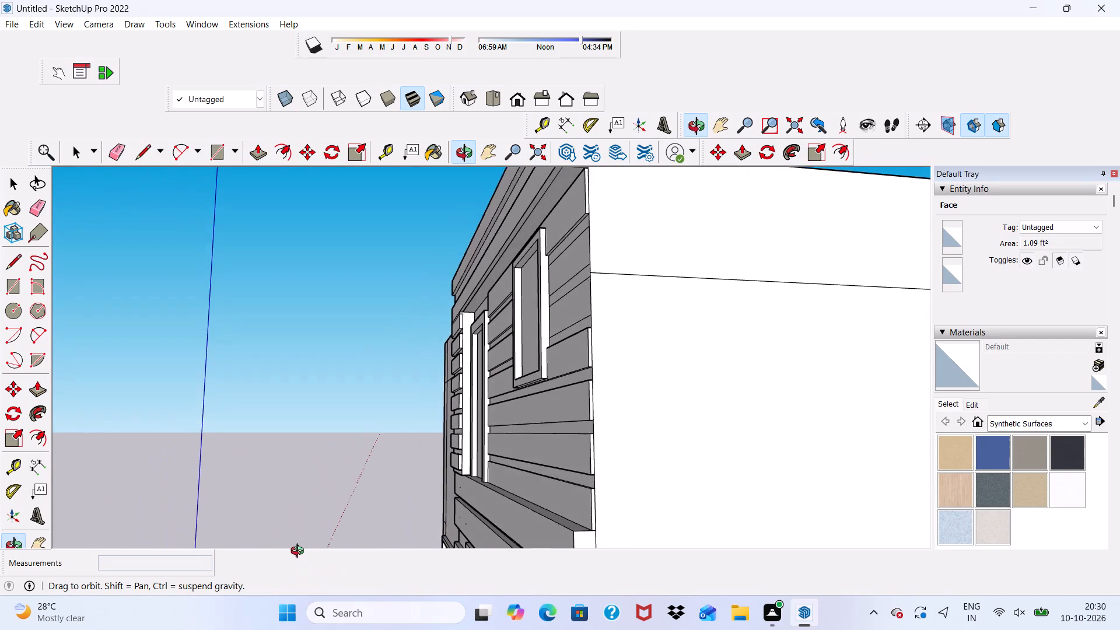
{"action": "middle_click_drag", "start_coordinate": [300, 552], "coordinate": [568, 540]}
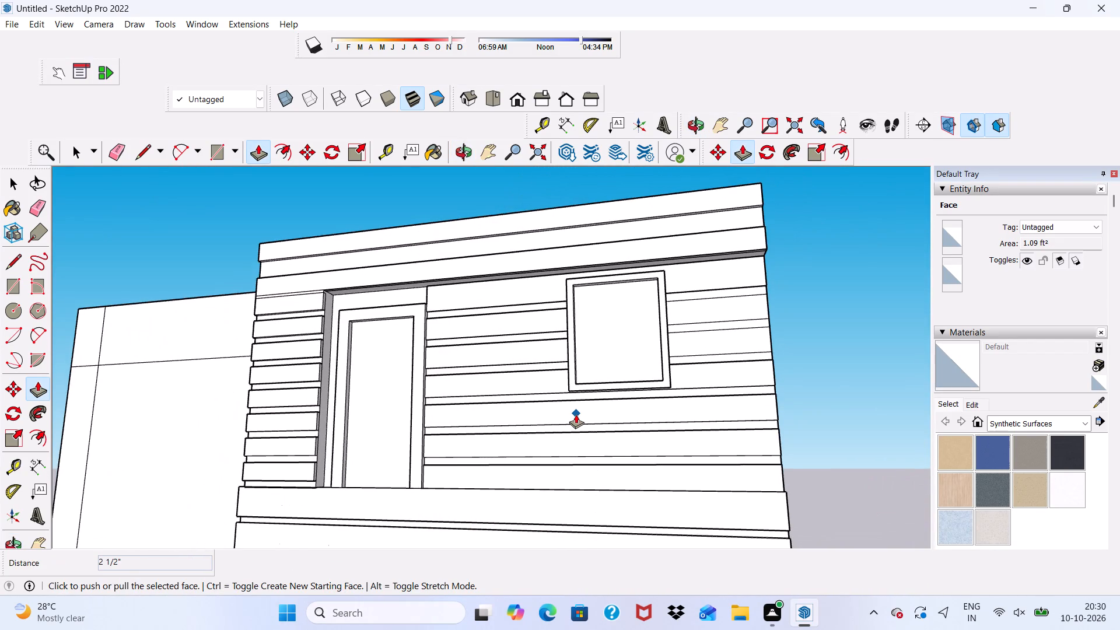
{"action": "key", "text": "space"}
Erase the stray horizontal line across the projecting facade's side end and the vertical edge dividing the lower parapet band's end from it.
{"action": "scroll", "coordinate": [575, 414], "scroll_direction": "down", "scroll_amount": 10}
{"action": "middle_click_drag", "start_coordinate": [572, 433], "coordinate": [619, 377]}
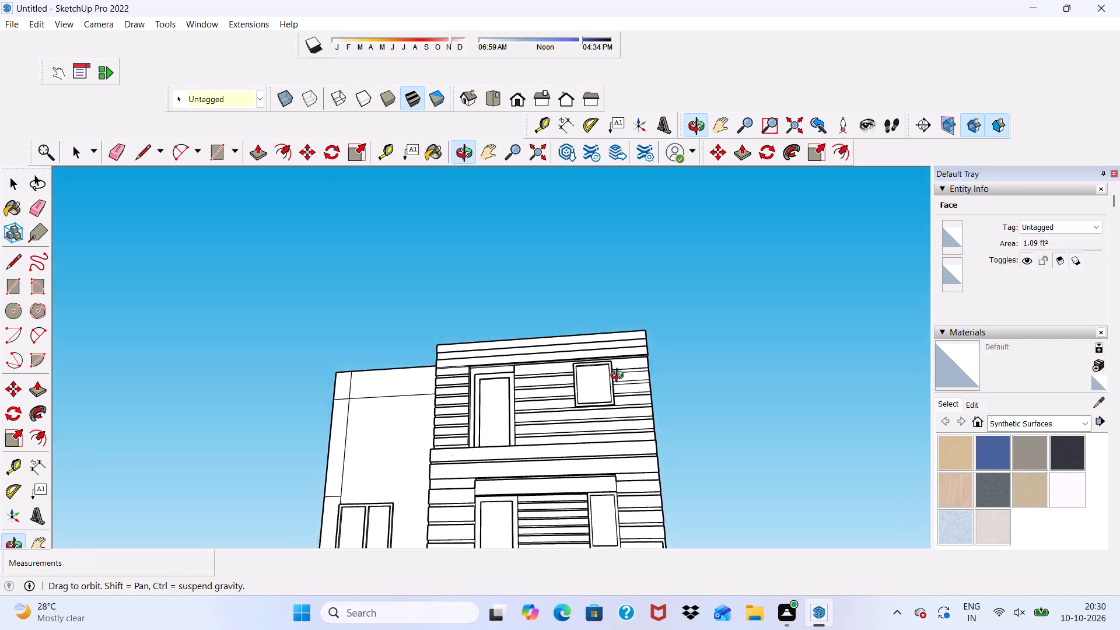
{"action": "middle_click_drag", "start_coordinate": [619, 377], "coordinate": [795, 481]}
{"action": "scroll", "coordinate": [370, 389], "scroll_direction": "up", "scroll_amount": 5}
{"action": "scroll", "coordinate": [531, 404], "scroll_direction": "up", "scroll_amount": 5}
{"action": "scroll", "coordinate": [513, 324], "scroll_direction": "up", "scroll_amount": 5}
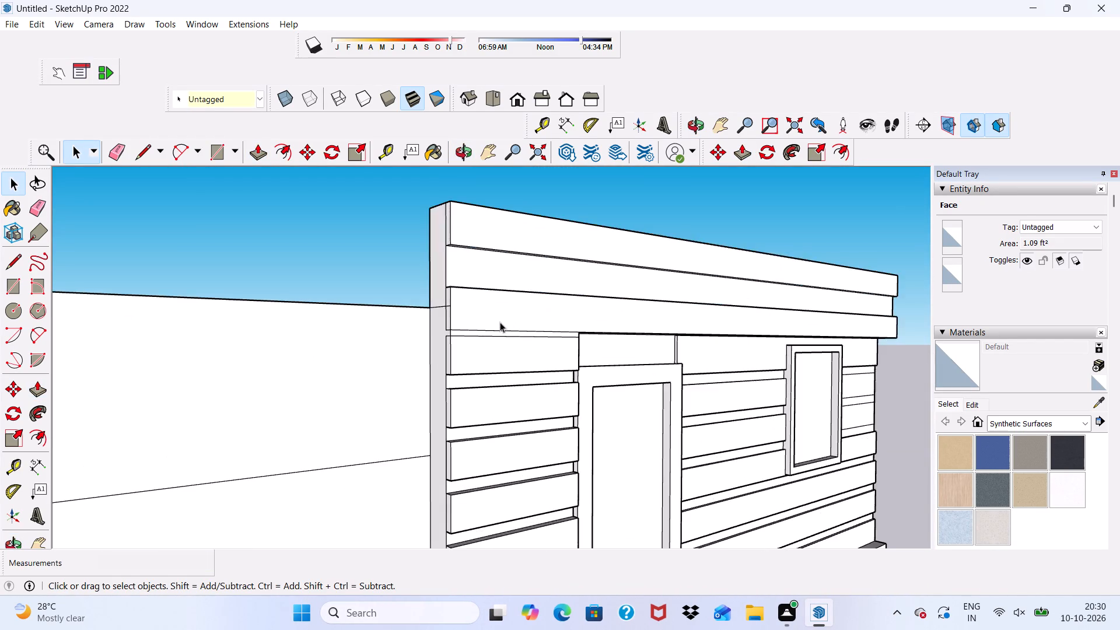
{"action": "scroll", "coordinate": [500, 322], "scroll_direction": "up", "scroll_amount": 4}
{"action": "scroll", "coordinate": [446, 317], "scroll_direction": "down", "scroll_amount": 1}
{"action": "middle_click_drag", "start_coordinate": [446, 317], "coordinate": [525, 365]}
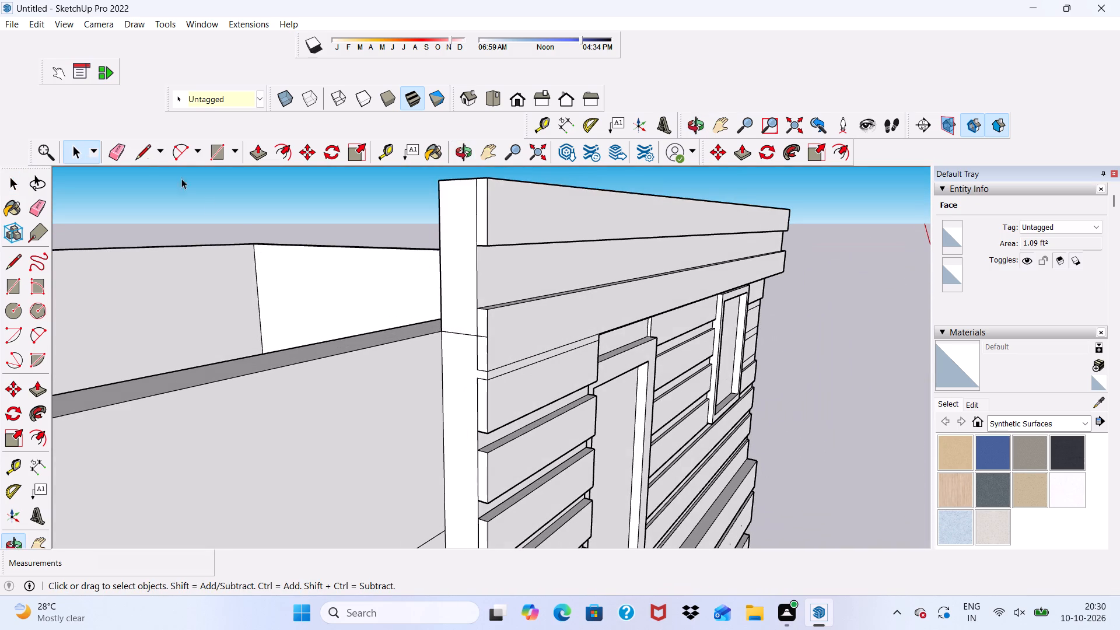
{"action": "left_click", "coordinate": [120, 146]}
{"action": "scroll", "coordinate": [523, 316], "scroll_direction": "up", "scroll_amount": 3}
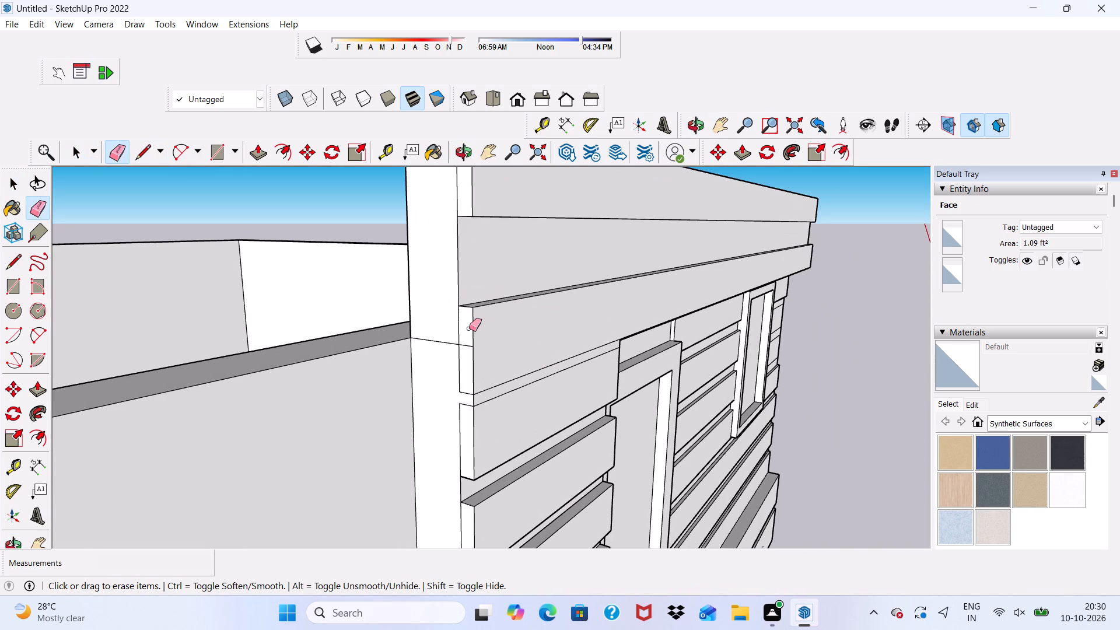
{"action": "left_click_drag", "start_coordinate": [463, 338], "coordinate": [463, 354]}
{"action": "left_click_drag", "start_coordinate": [446, 344], "coordinate": [446, 352]}
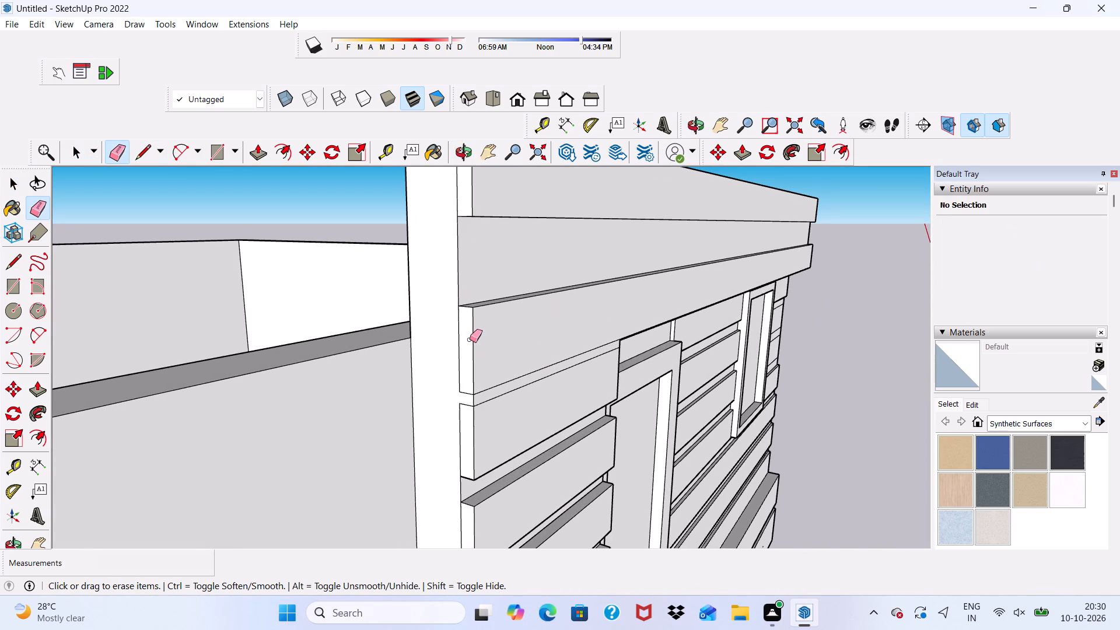
{"action": "left_click", "coordinate": [460, 345]}
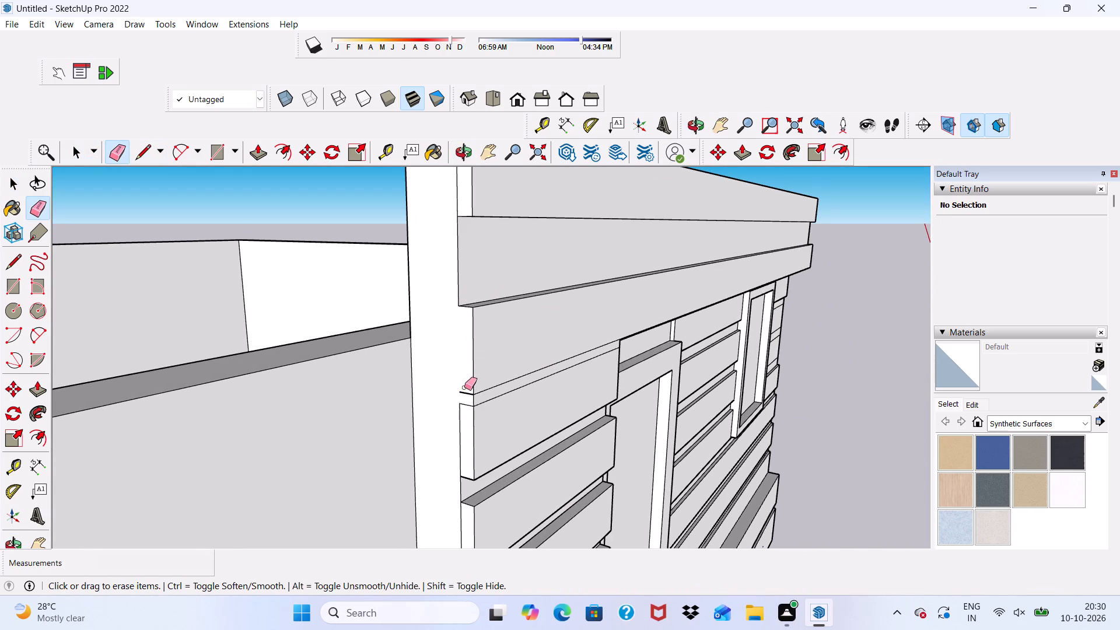
Erase the vertical edges dividing the ends of the upper parapet band and uppermost cladding strips beside the door from the facade's side end.
{"action": "left_click_drag", "start_coordinate": [464, 389], "coordinate": [456, 428]}
{"action": "scroll", "coordinate": [447, 246], "scroll_direction": "down", "scroll_amount": 8}
{"action": "scroll", "coordinate": [440, 225], "scroll_direction": "up", "scroll_amount": 5}
{"action": "left_click_drag", "start_coordinate": [457, 206], "coordinate": [447, 228]}
{"action": "scroll", "coordinate": [438, 235], "scroll_direction": "down", "scroll_amount": 12}
{"action": "scroll", "coordinate": [461, 430], "scroll_direction": "up", "scroll_amount": 9}
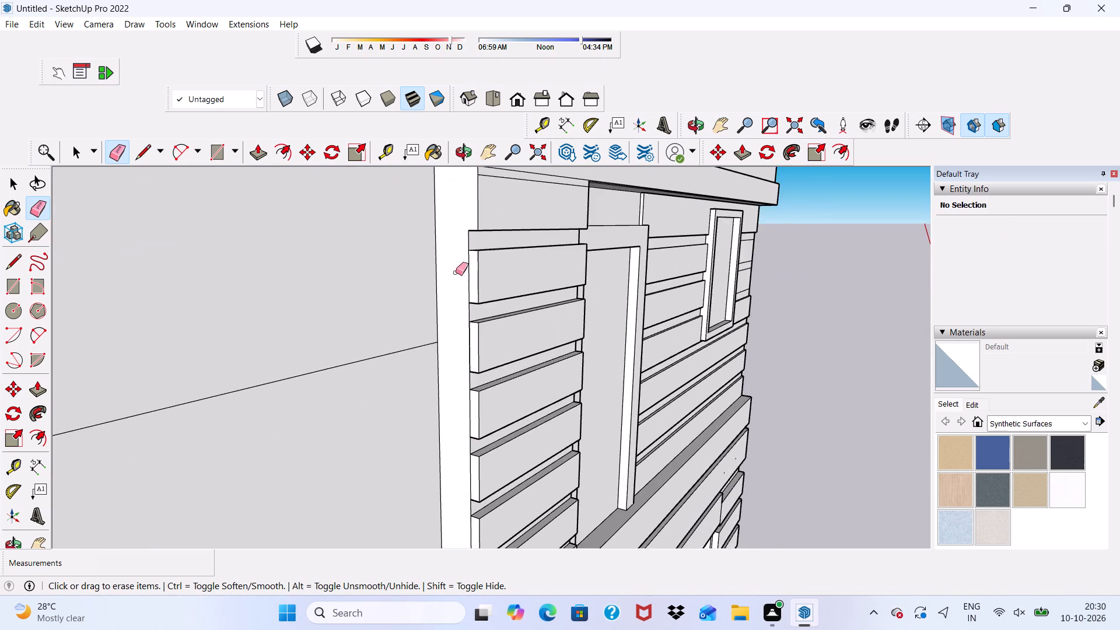
{"action": "scroll", "coordinate": [456, 272], "scroll_direction": "up", "scroll_amount": 4}
{"action": "left_click_drag", "start_coordinate": [476, 271], "coordinate": [476, 284]}
{"action": "left_click_drag", "start_coordinate": [478, 382], "coordinate": [480, 400]}
{"action": "scroll", "coordinate": [457, 346], "scroll_direction": "down", "scroll_amount": 5}
{"action": "scroll", "coordinate": [466, 375], "scroll_direction": "up", "scroll_amount": 5}
{"action": "left_click_drag", "start_coordinate": [470, 374], "coordinate": [472, 369]}
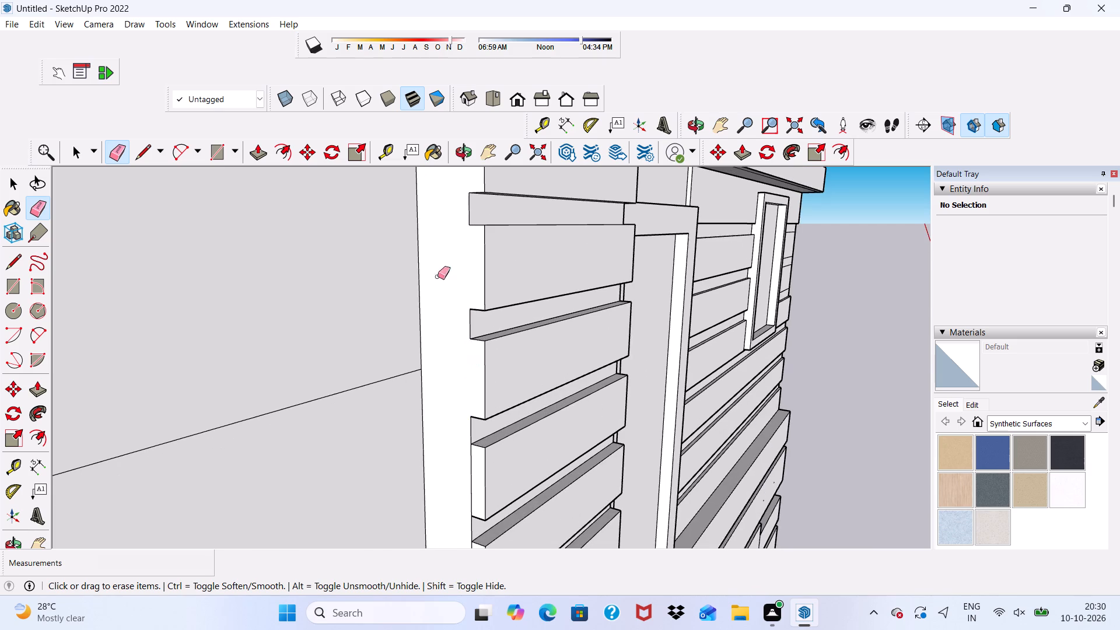
Erase the vertical edges dividing the middle cladding strips' ends from the projecting facade's side end beside the top-floor door.
{"action": "scroll", "coordinate": [427, 257], "scroll_direction": "down", "scroll_amount": 9}
{"action": "scroll", "coordinate": [462, 519], "scroll_direction": "up", "scroll_amount": 12}
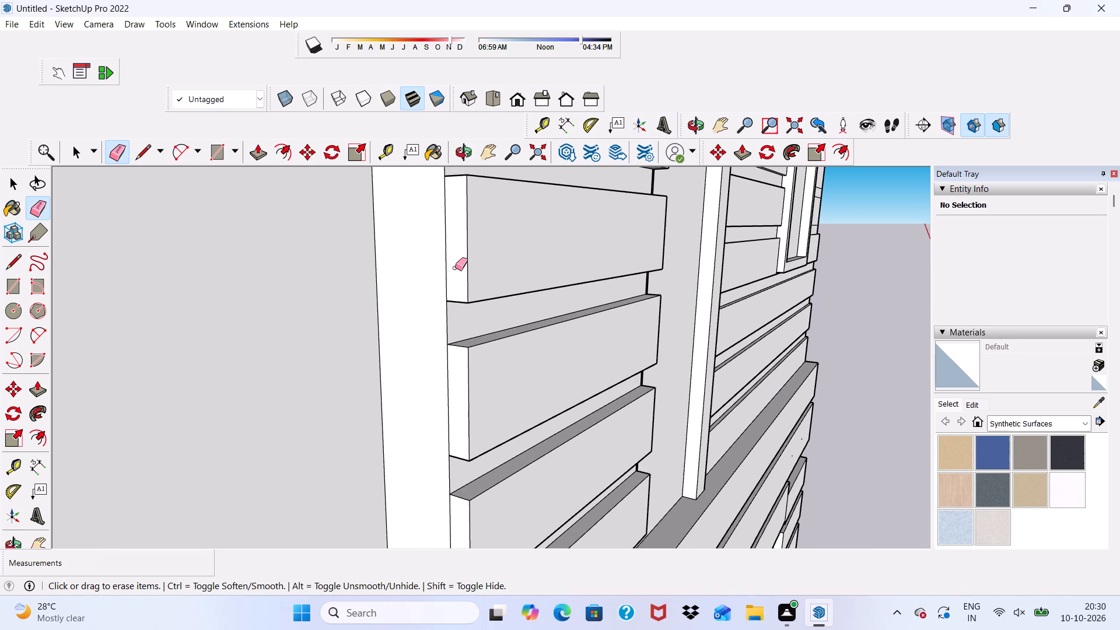
{"action": "left_click_drag", "start_coordinate": [443, 269], "coordinate": [435, 279]}
{"action": "left_click", "coordinate": [440, 268]}
{"action": "left_click_drag", "start_coordinate": [439, 271], "coordinate": [446, 278]}
{"action": "left_click_drag", "start_coordinate": [446, 390], "coordinate": [452, 402]}
{"action": "scroll", "coordinate": [443, 369], "scroll_direction": "down", "scroll_amount": 10}
{"action": "scroll", "coordinate": [456, 470], "scroll_direction": "up", "scroll_amount": 9}
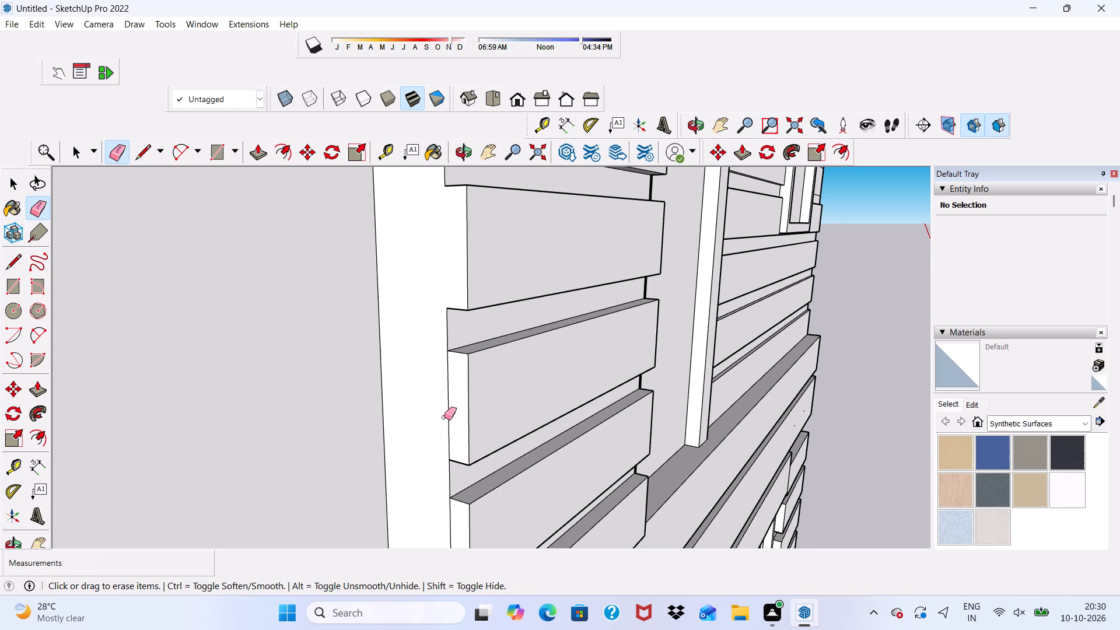
{"action": "left_click_drag", "start_coordinate": [448, 405], "coordinate": [451, 398]}
Erase the vertical edges dividing the lowest two cladding strips' ends from the projecting facade's side end.
{"action": "scroll", "coordinate": [395, 412], "scroll_direction": "down", "scroll_amount": 10}
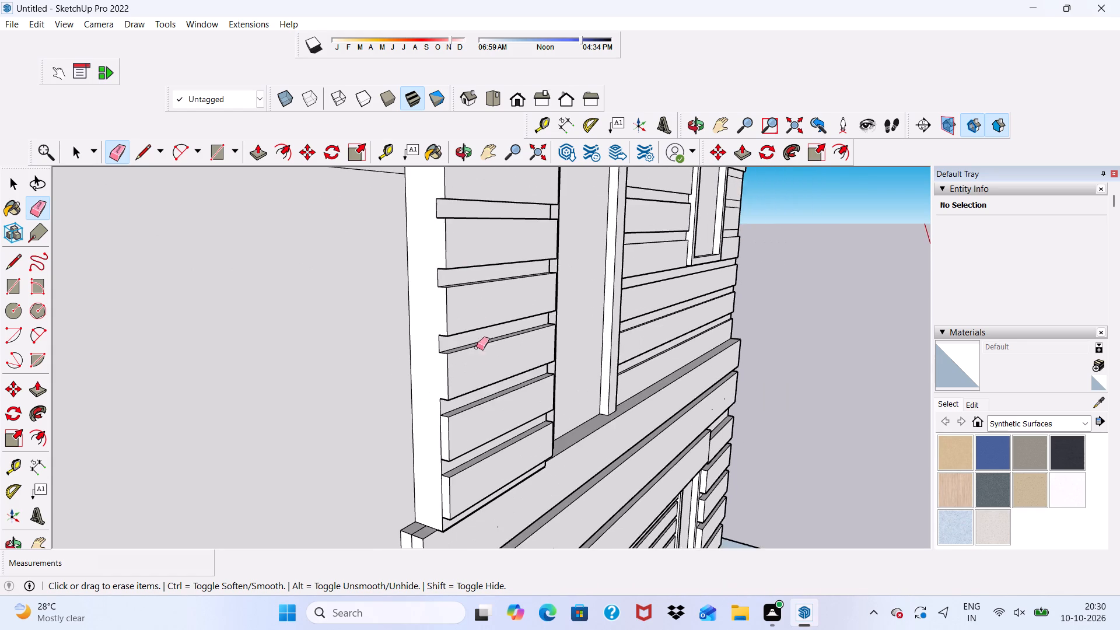
{"action": "scroll", "coordinate": [461, 475], "scroll_direction": "up", "scroll_amount": 8}
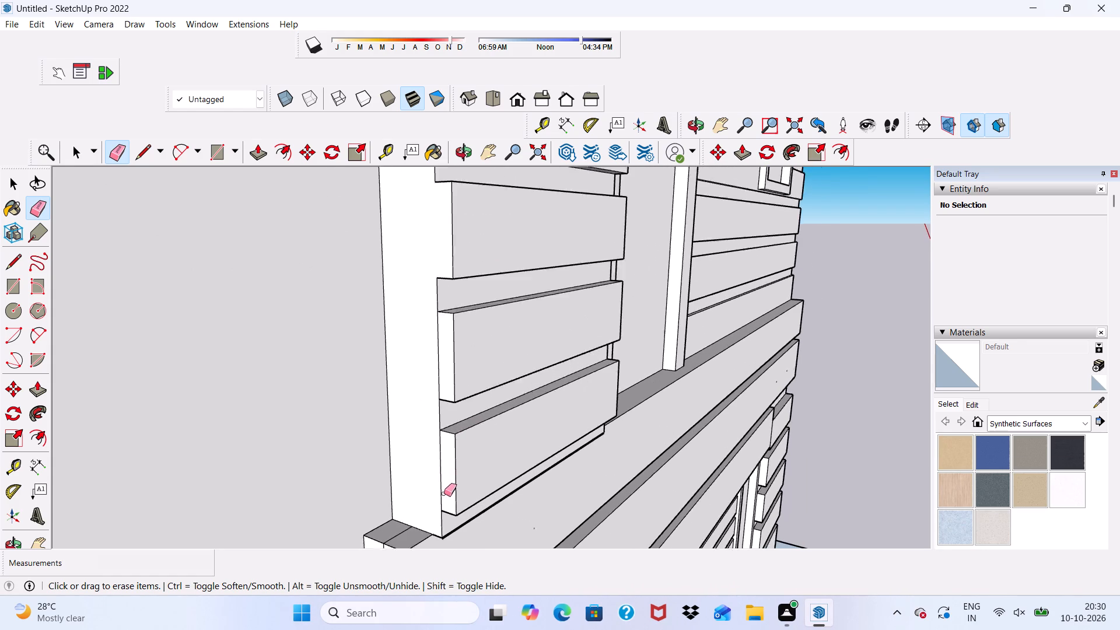
{"action": "scroll", "coordinate": [444, 494], "scroll_direction": "up", "scroll_amount": 1}
{"action": "left_click", "coordinate": [433, 456]}
{"action": "left_click", "coordinate": [442, 453]}
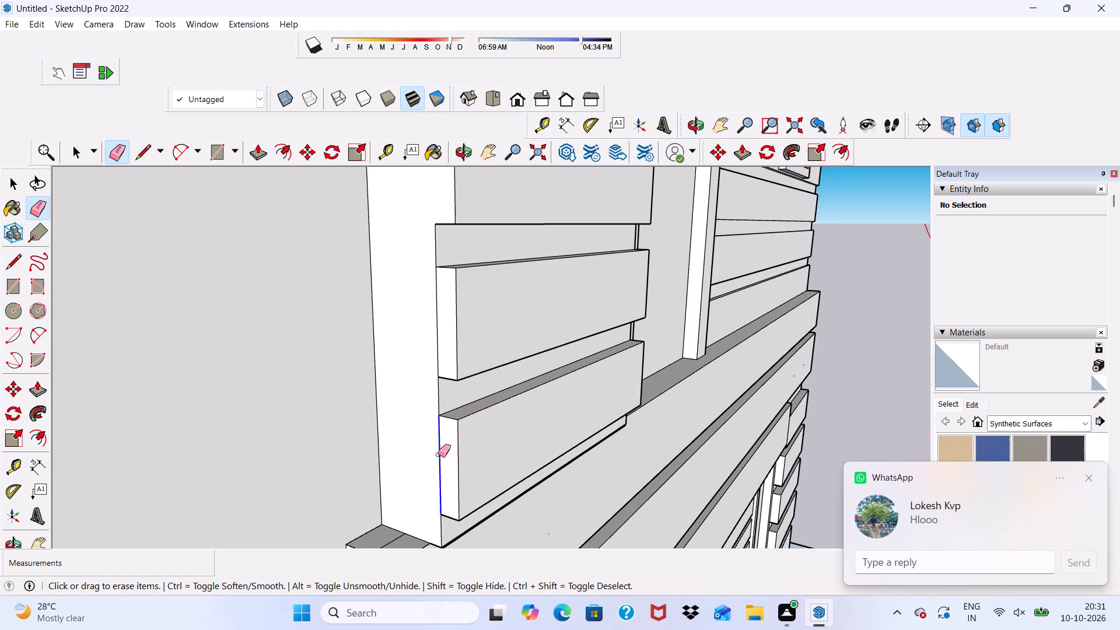
{"action": "left_click_drag", "start_coordinate": [434, 320], "coordinate": [436, 329]}
{"action": "scroll", "coordinate": [437, 342], "scroll_direction": "down", "scroll_amount": 6}
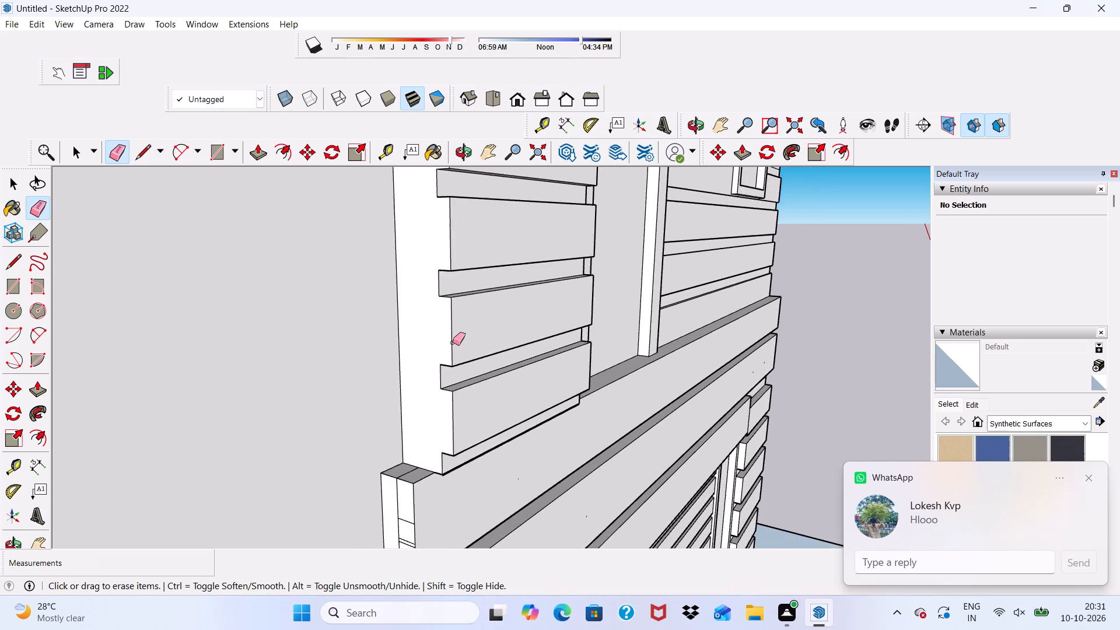
{"action": "scroll", "coordinate": [453, 342], "scroll_direction": "down", "scroll_amount": 4}
Push/Pull the flat strip face between the top-floor window and the building corner outward, level with the raised strip above it.
{"action": "middle_click_drag", "start_coordinate": [497, 313], "coordinate": [132, 317]}
{"action": "scroll", "coordinate": [221, 344], "scroll_direction": "down", "scroll_amount": 7}
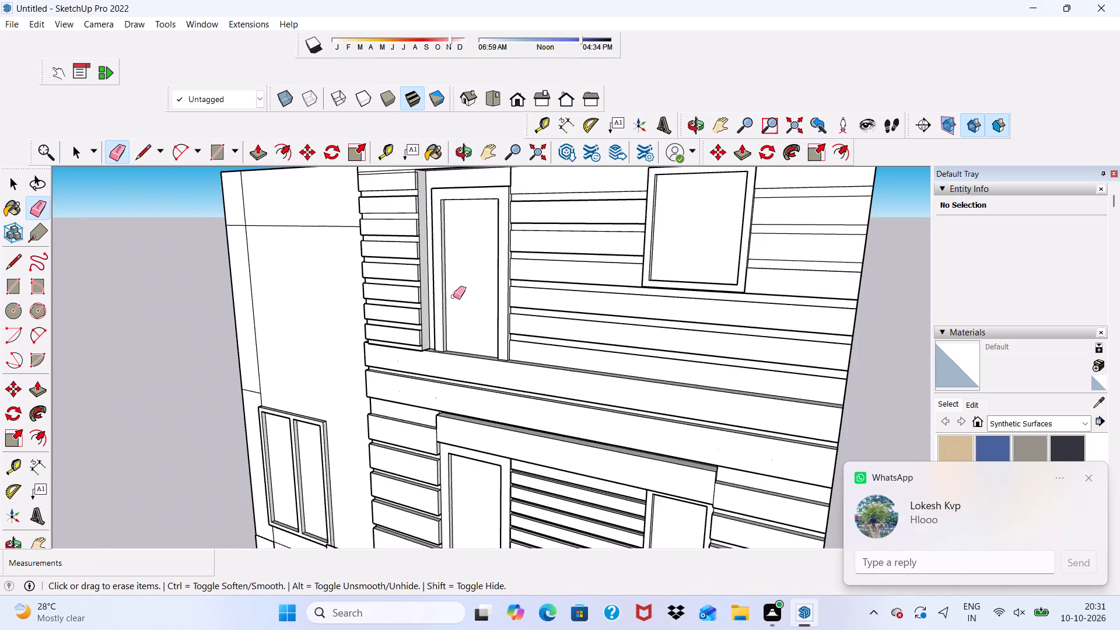
{"action": "scroll", "coordinate": [453, 296], "scroll_direction": "down", "scroll_amount": 5}
{"action": "scroll", "coordinate": [699, 246], "scroll_direction": "up", "scroll_amount": 5}
{"action": "scroll", "coordinate": [653, 243], "scroll_direction": "up", "scroll_amount": 4}
{"action": "scroll", "coordinate": [640, 239], "scroll_direction": "down", "scroll_amount": 1}
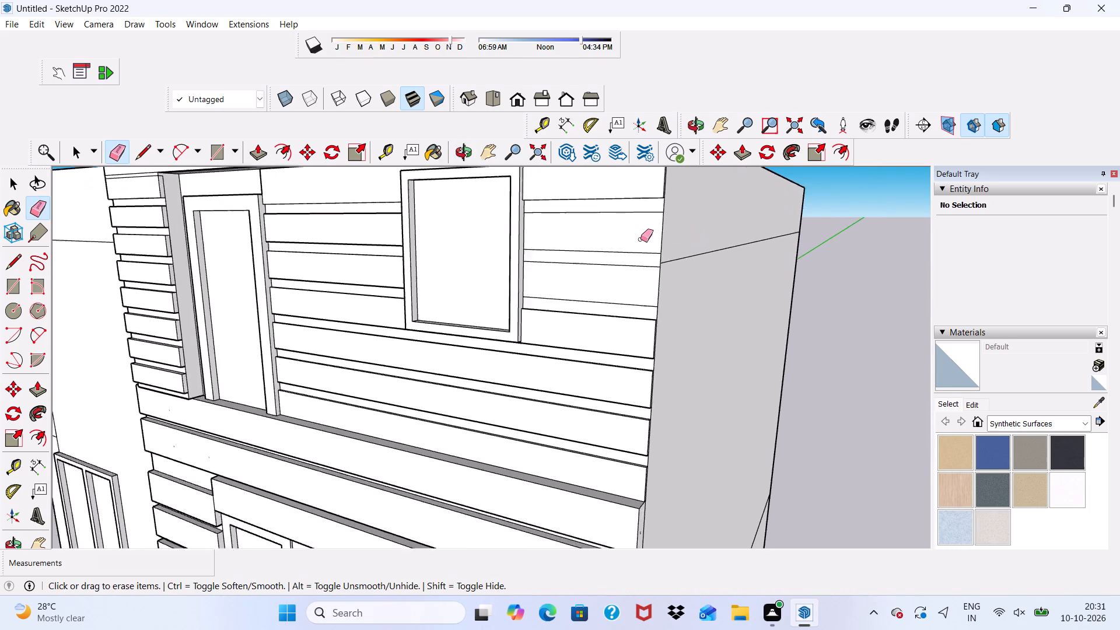
{"action": "scroll", "coordinate": [640, 239], "scroll_direction": "down", "scroll_amount": 1}
{"action": "scroll", "coordinate": [571, 253], "scroll_direction": "down", "scroll_amount": 8}
{"action": "middle_click_drag", "start_coordinate": [572, 277], "coordinate": [411, 262]}
{"action": "key", "text": "space"}
{"action": "scroll", "coordinate": [484, 232], "scroll_direction": "up", "scroll_amount": 2}
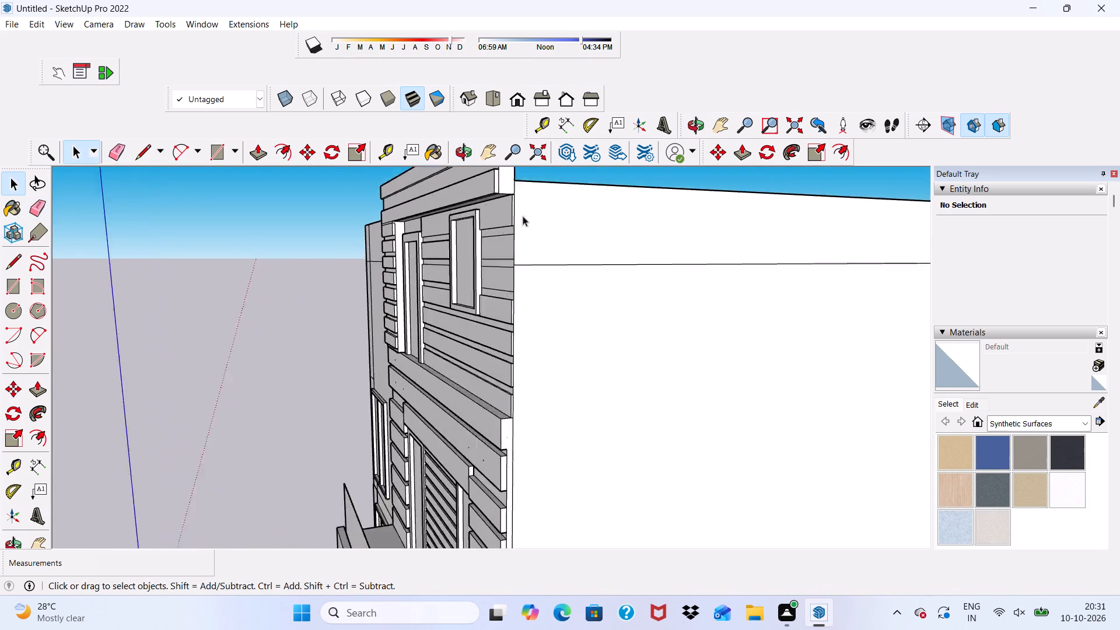
{"action": "scroll", "coordinate": [523, 216], "scroll_direction": "up", "scroll_amount": 2}
{"action": "scroll", "coordinate": [513, 262], "scroll_direction": "up", "scroll_amount": 5}
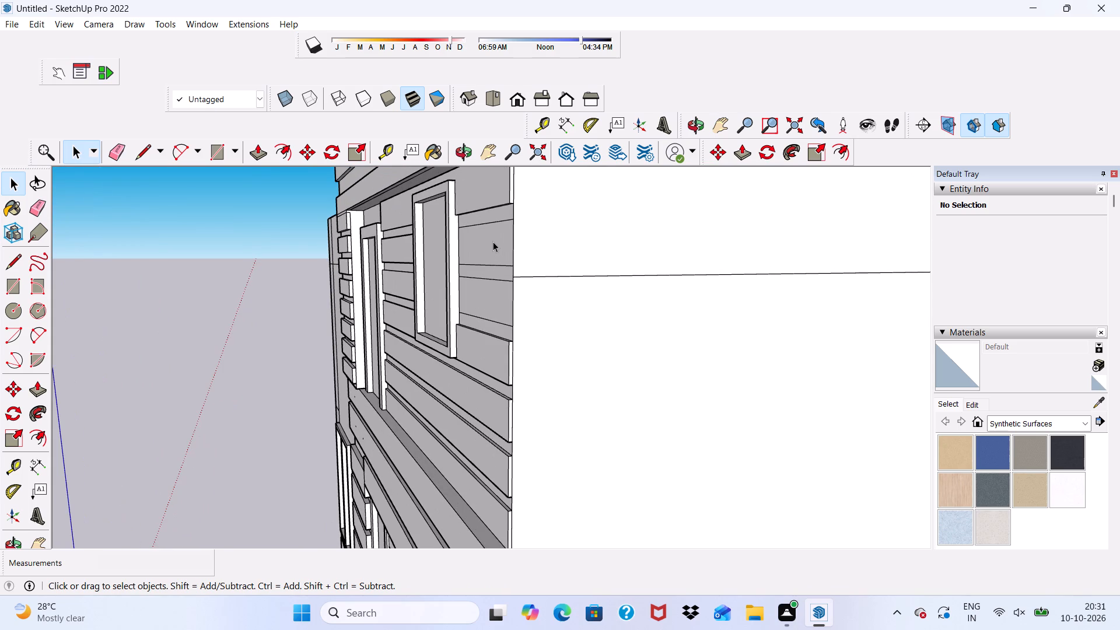
{"action": "left_click", "coordinate": [488, 242]}
{"action": "left_click", "coordinate": [262, 150]}
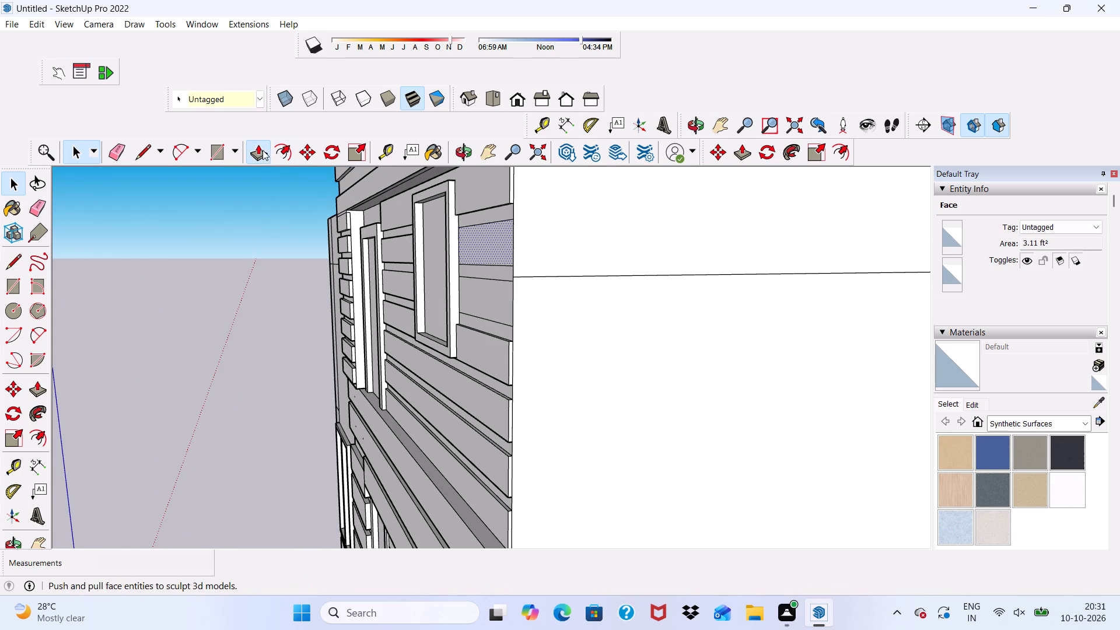
{"action": "left_click", "coordinate": [474, 249]}
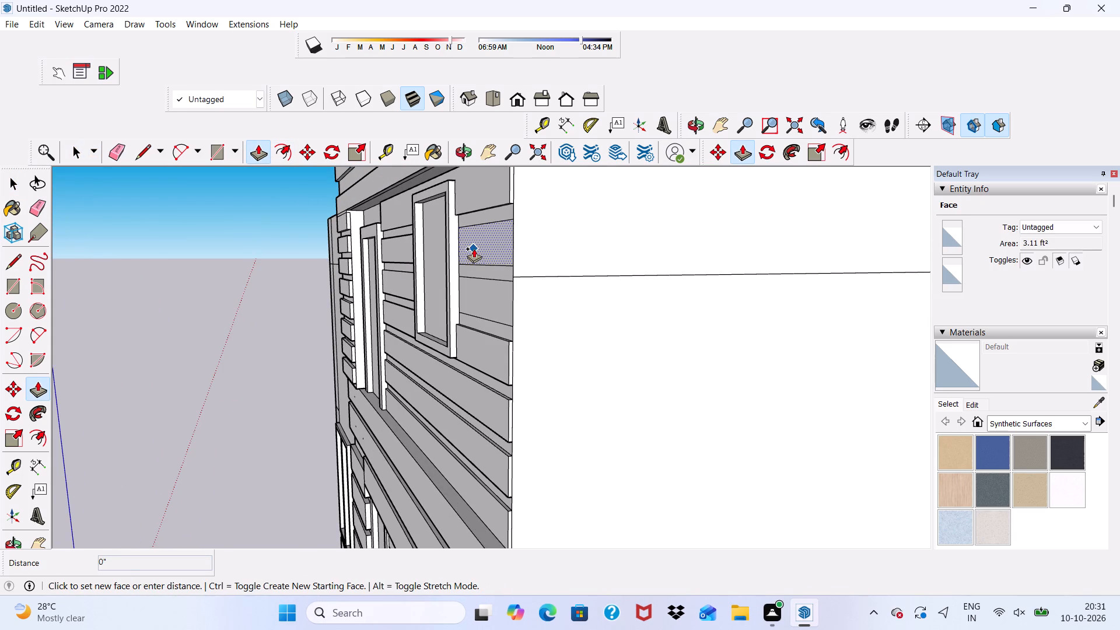
{"action": "left_click", "coordinate": [487, 190]}
{"action": "key", "text": "space"}
Push/Pull the next lower strip face between the window and the building corner outward by 1", level with the strip above.
{"action": "left_click", "coordinate": [487, 302]}
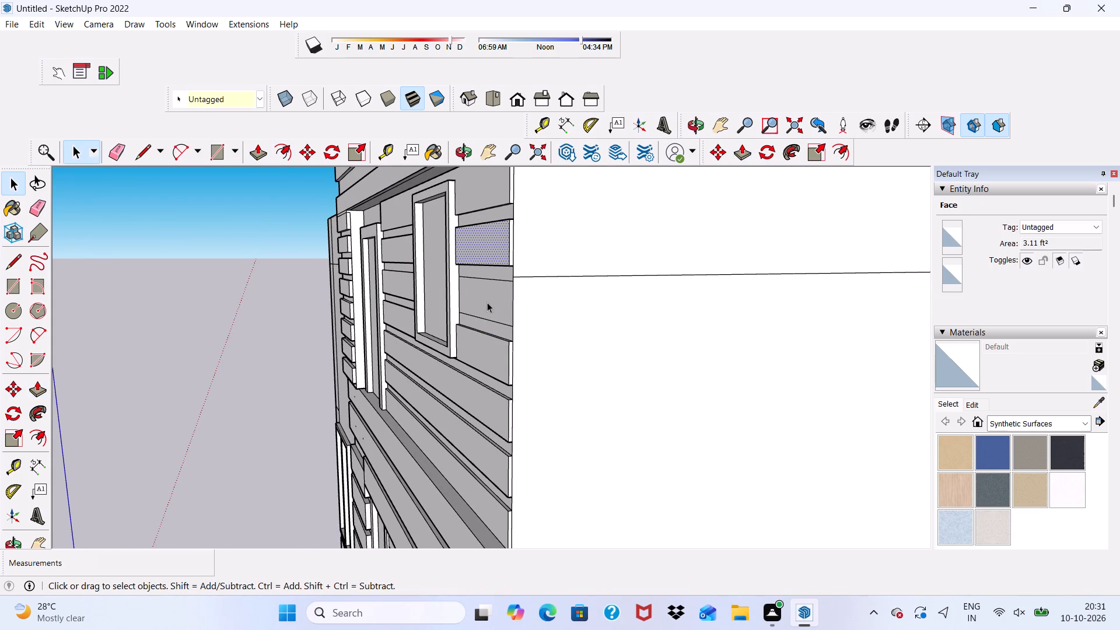
{"action": "left_click", "coordinate": [251, 153]}
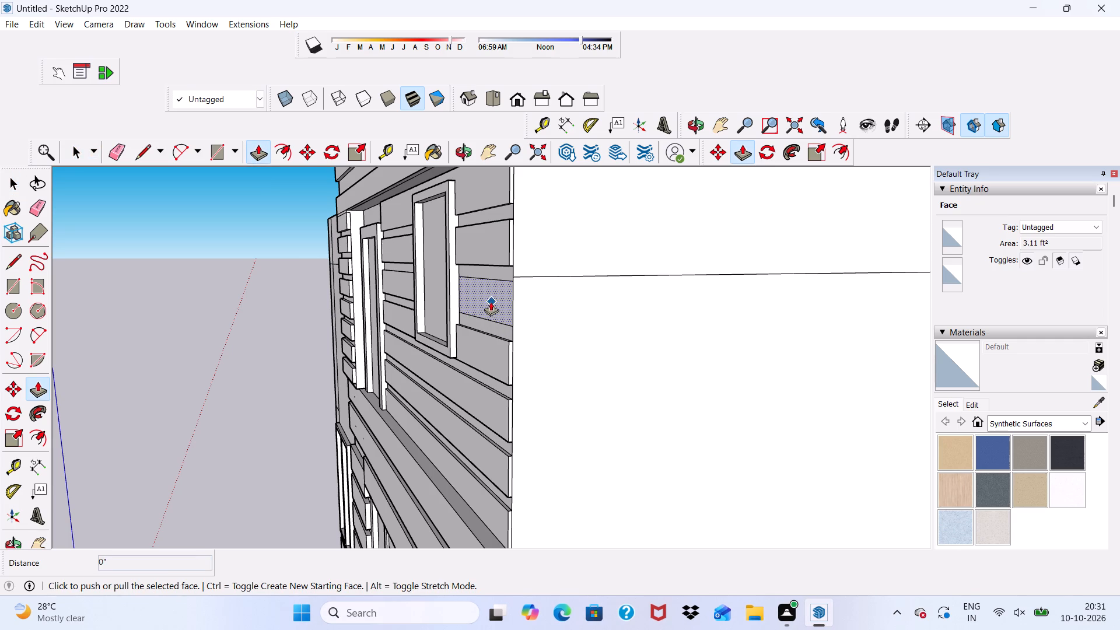
{"action": "left_click", "coordinate": [490, 300]}
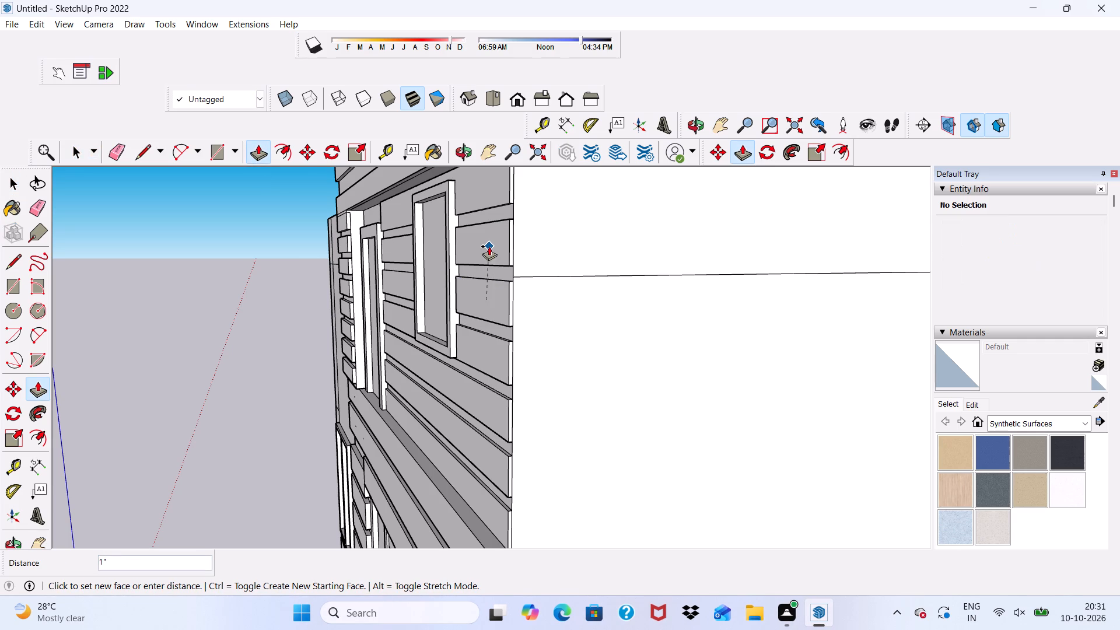
{"action": "left_click", "coordinate": [489, 244]}
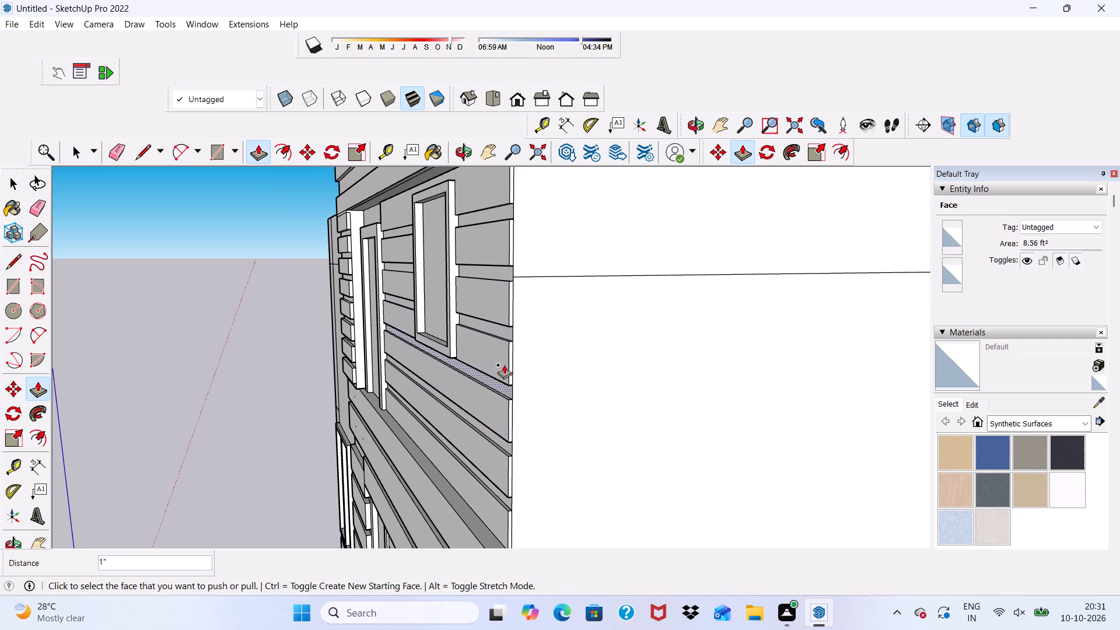
{"action": "scroll", "coordinate": [506, 362], "scroll_direction": "down", "scroll_amount": 4}
{"action": "middle_click_drag", "start_coordinate": [509, 361], "coordinate": [729, 318]}
{"action": "key", "text": "space"}
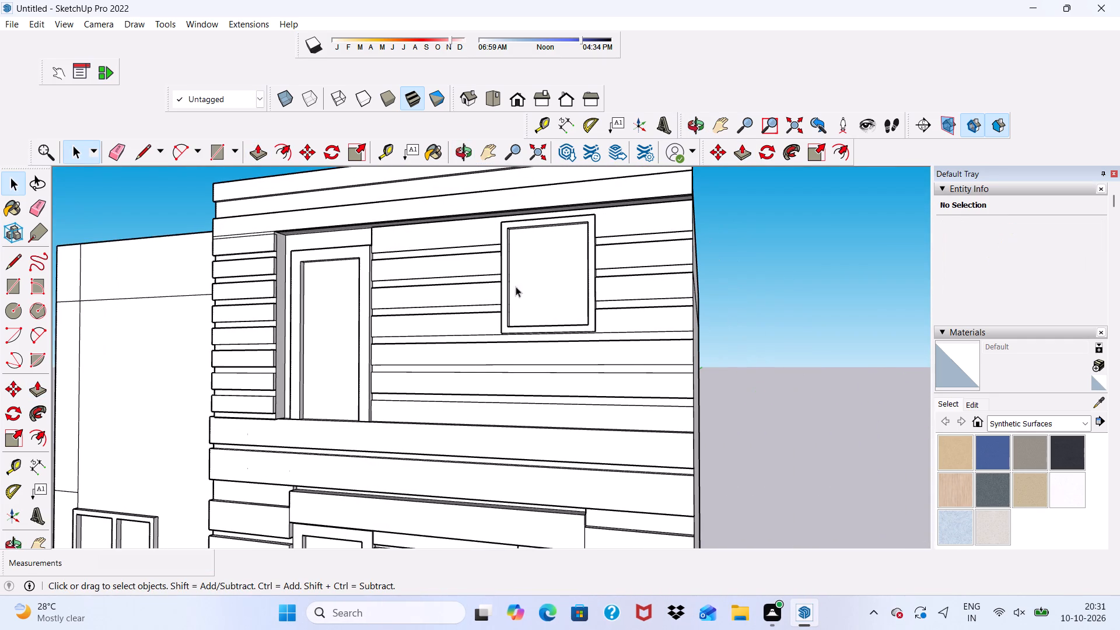
Examine the cladding strips, parapet bands, windows and balconies across the whole front facade from several angles.
{"action": "scroll", "coordinate": [486, 289], "scroll_direction": "down", "scroll_amount": 4}
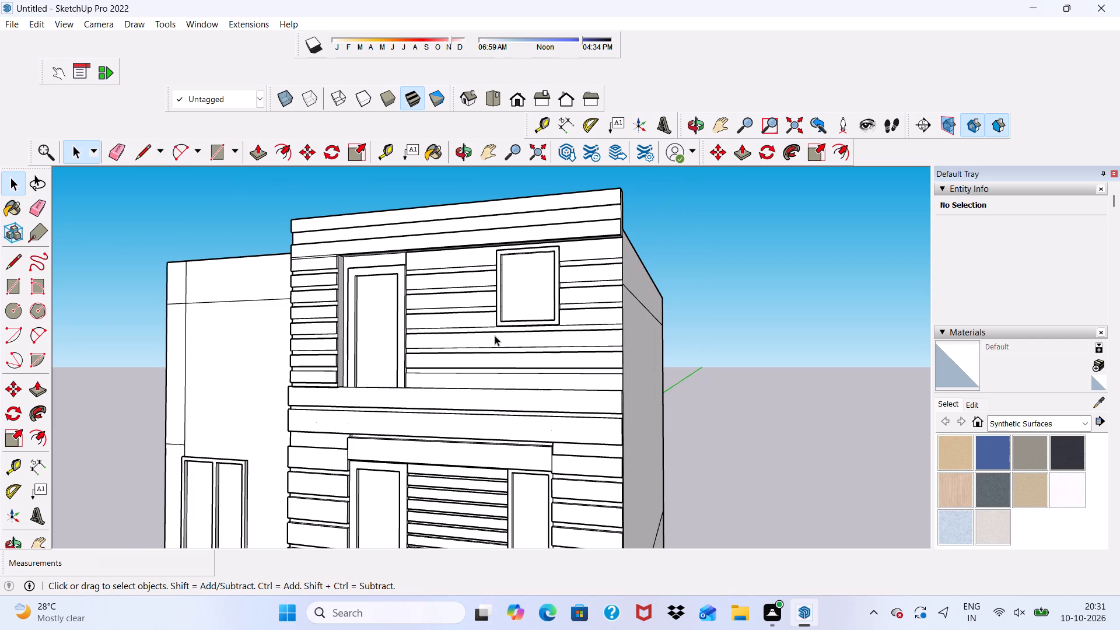
{"action": "scroll", "coordinate": [498, 264], "scroll_direction": "up", "scroll_amount": 4}
{"action": "scroll", "coordinate": [521, 312], "scroll_direction": "down", "scroll_amount": 1}
{"action": "middle_click_drag", "start_coordinate": [521, 314], "coordinate": [752, 306]}
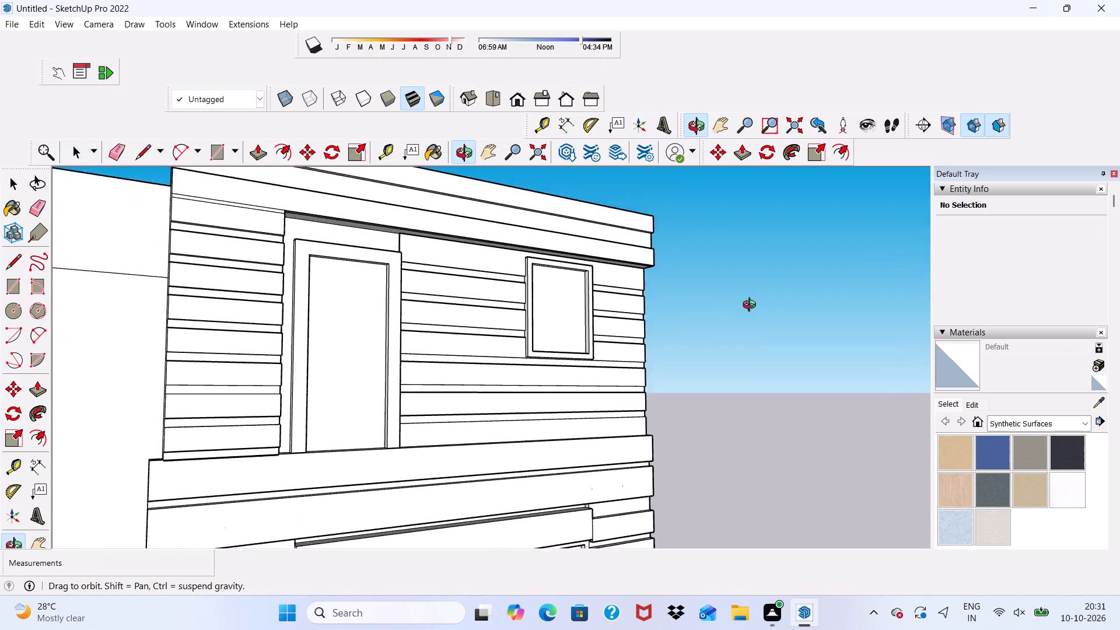
{"action": "middle_click_drag", "start_coordinate": [752, 306], "coordinate": [556, 289]}
{"action": "scroll", "coordinate": [556, 289], "scroll_direction": "up", "scroll_amount": 1}
{"action": "scroll", "coordinate": [548, 295], "scroll_direction": "down", "scroll_amount": 4}
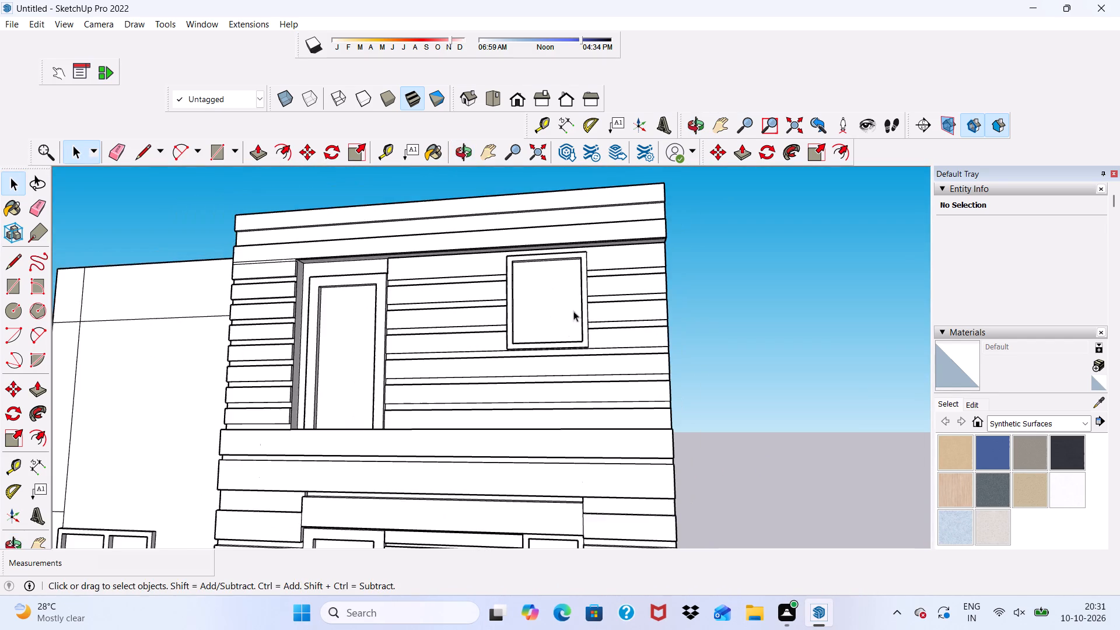
{"action": "scroll", "coordinate": [565, 302], "scroll_direction": "down", "scroll_amount": 4}
{"action": "middle_click_drag", "start_coordinate": [570, 327], "coordinate": [623, 373]}
{"action": "scroll", "coordinate": [622, 373], "scroll_direction": "up", "scroll_amount": 1}
{"action": "scroll", "coordinate": [548, 347], "scroll_direction": "down", "scroll_amount": 6}
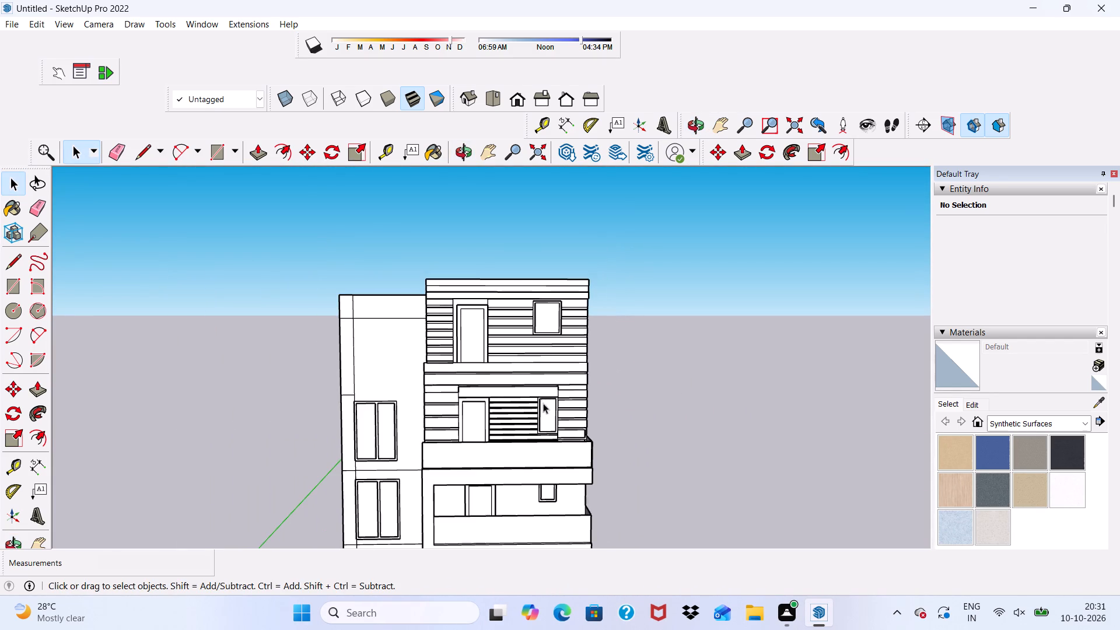
{"action": "scroll", "coordinate": [541, 473], "scroll_direction": "up", "scroll_amount": 7}
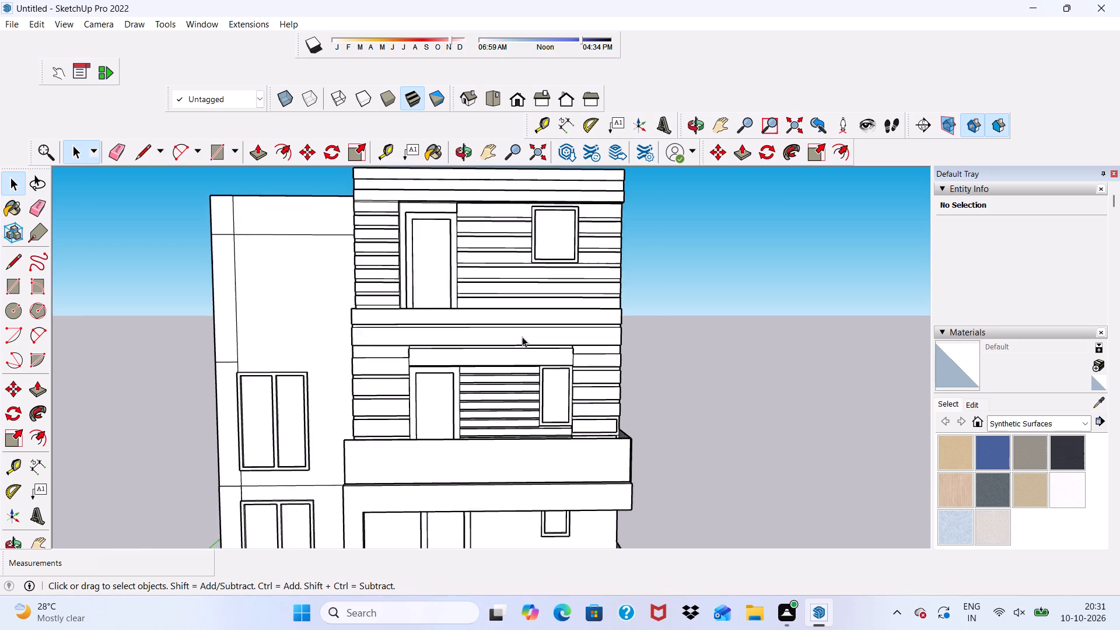
{"action": "scroll", "coordinate": [522, 337], "scroll_direction": "up", "scroll_amount": 1}
{"action": "middle_click_drag", "start_coordinate": [504, 393], "coordinate": [471, 459]}
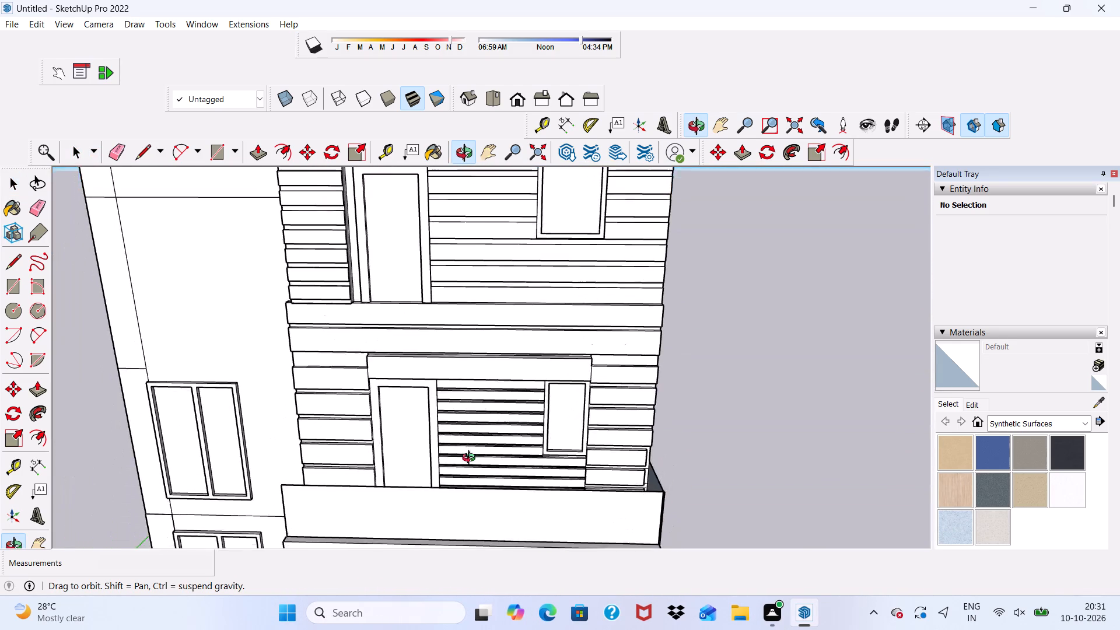
{"action": "middle_click_drag", "start_coordinate": [471, 459], "coordinate": [444, 473]}
{"action": "scroll", "coordinate": [426, 355], "scroll_direction": "up", "scroll_amount": 19}
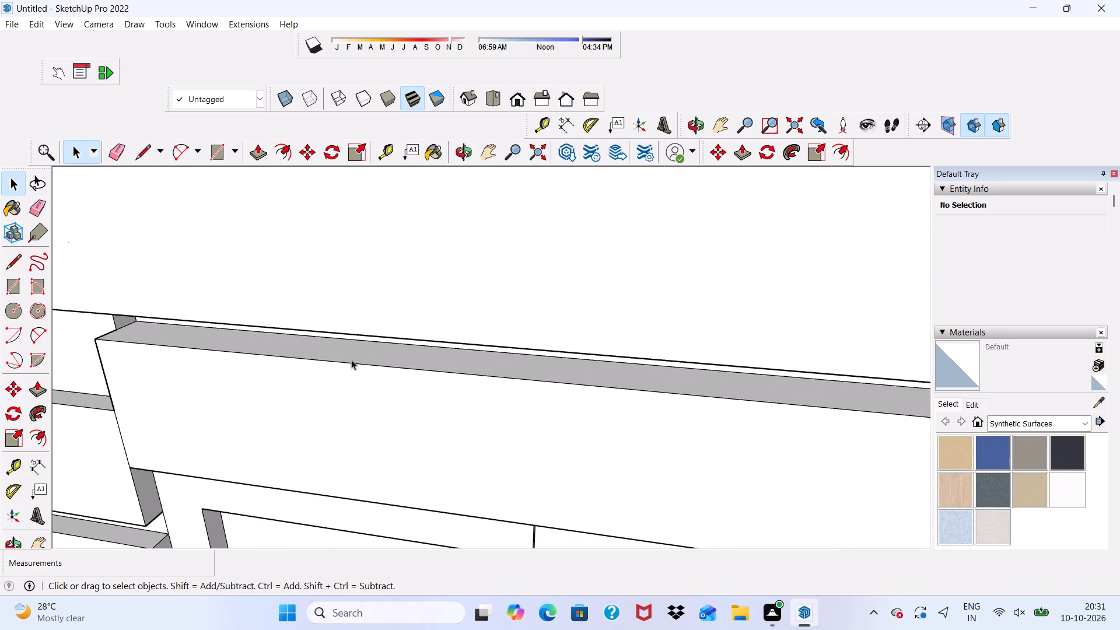
{"action": "scroll", "coordinate": [350, 359], "scroll_direction": "down", "scroll_amount": 4}
{"action": "middle_click_drag", "start_coordinate": [376, 356], "coordinate": [498, 174]}
{"action": "scroll", "coordinate": [474, 191], "scroll_direction": "up", "scroll_amount": 1}
{"action": "scroll", "coordinate": [355, 270], "scroll_direction": "down", "scroll_amount": 18}
{"action": "middle_click_drag", "start_coordinate": [562, 267], "coordinate": [475, 364]}
{"action": "scroll", "coordinate": [485, 323], "scroll_direction": "down", "scroll_amount": 4}
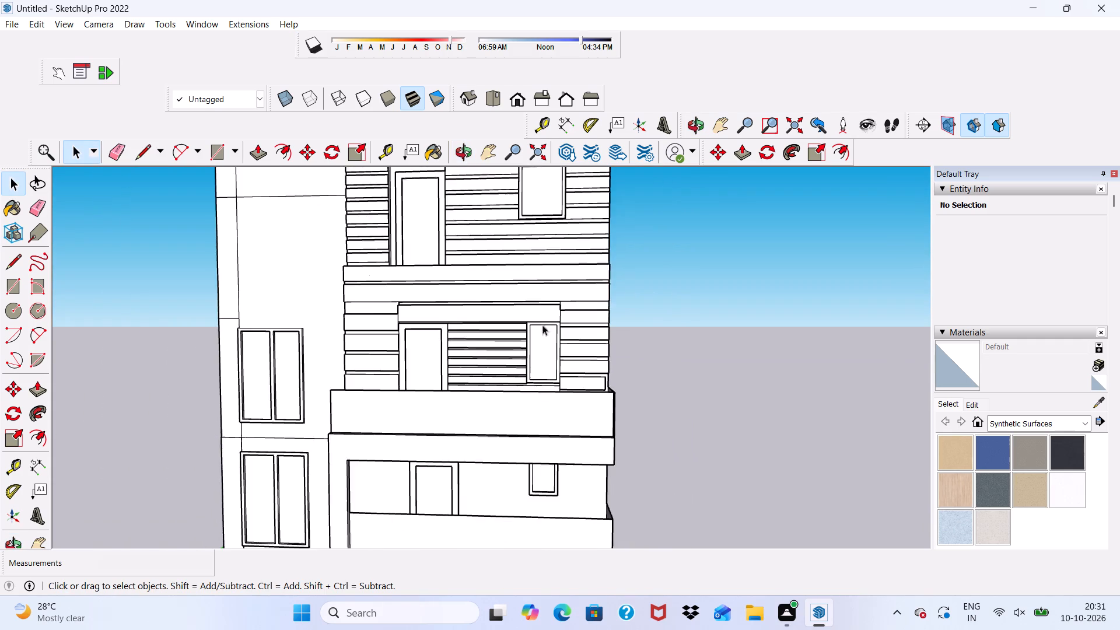
{"action": "scroll", "coordinate": [542, 325], "scroll_direction": "down", "scroll_amount": 6}
{"action": "scroll", "coordinate": [508, 408], "scroll_direction": "up", "scroll_amount": 5}
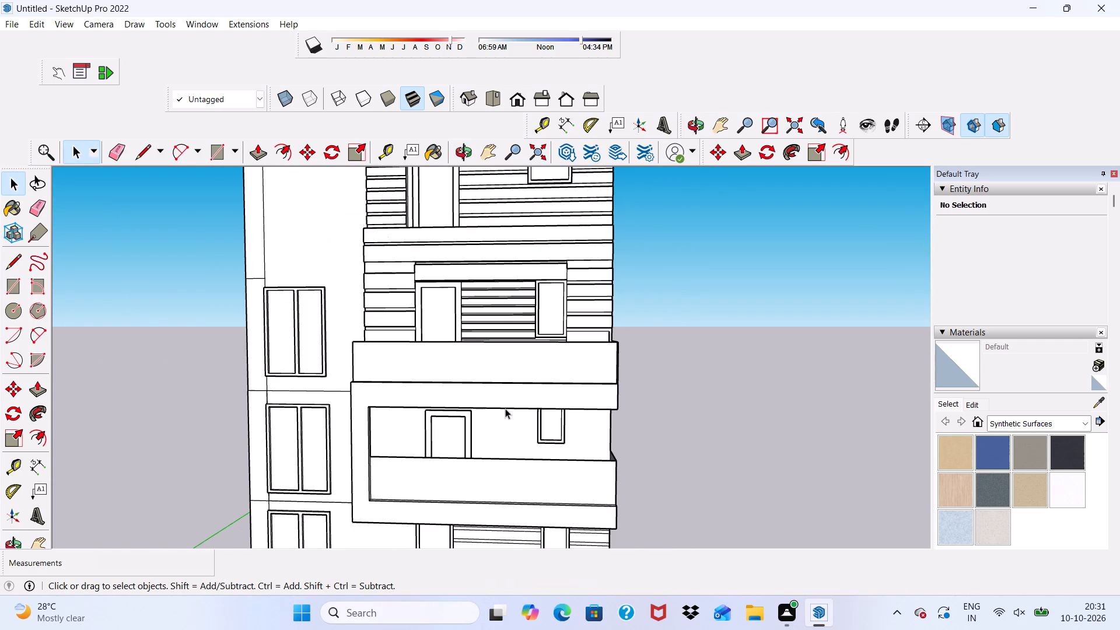
{"action": "scroll", "coordinate": [505, 408], "scroll_direction": "down", "scroll_amount": 4}
{"action": "scroll", "coordinate": [498, 346], "scroll_direction": "down", "scroll_amount": 1}
{"action": "middle_click_drag", "start_coordinate": [498, 346], "coordinate": [317, 379]}
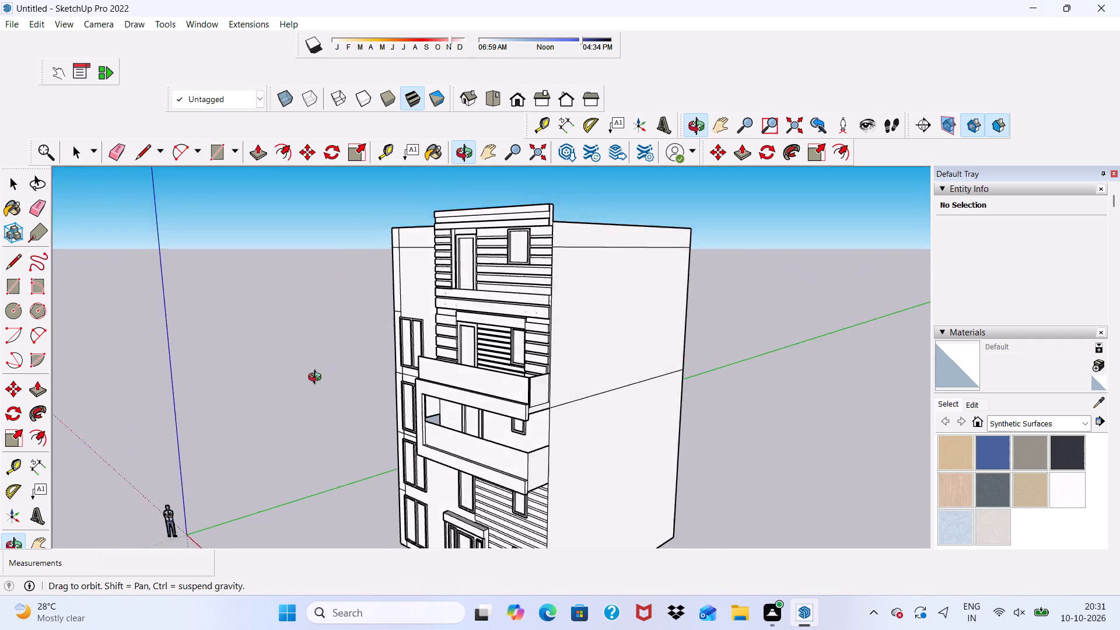
{"action": "middle_click_drag", "start_coordinate": [317, 379], "coordinate": [544, 281]}
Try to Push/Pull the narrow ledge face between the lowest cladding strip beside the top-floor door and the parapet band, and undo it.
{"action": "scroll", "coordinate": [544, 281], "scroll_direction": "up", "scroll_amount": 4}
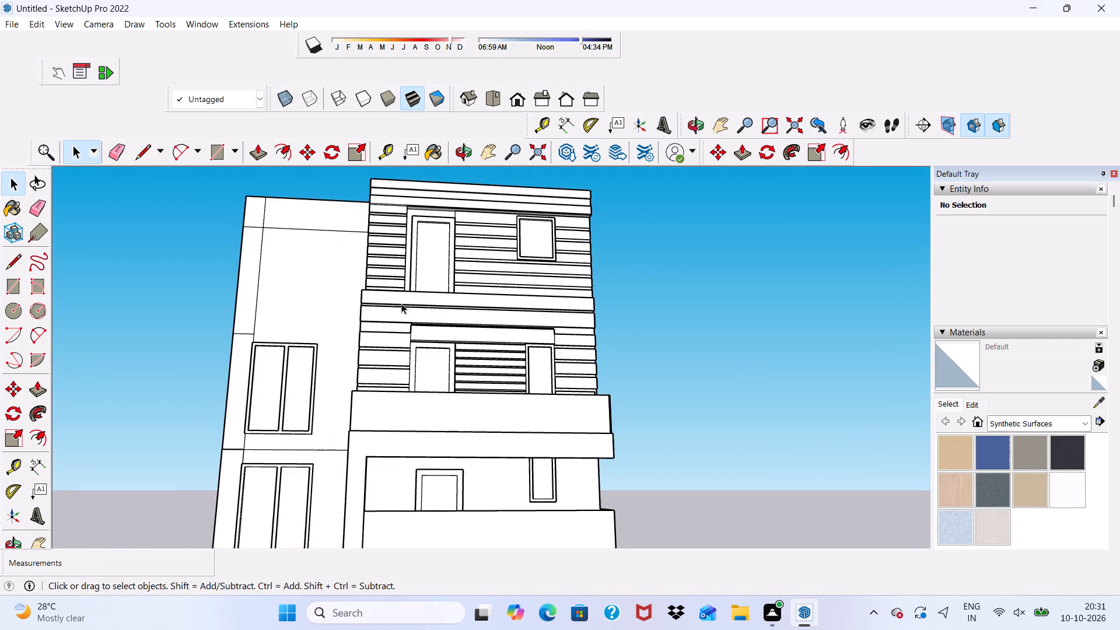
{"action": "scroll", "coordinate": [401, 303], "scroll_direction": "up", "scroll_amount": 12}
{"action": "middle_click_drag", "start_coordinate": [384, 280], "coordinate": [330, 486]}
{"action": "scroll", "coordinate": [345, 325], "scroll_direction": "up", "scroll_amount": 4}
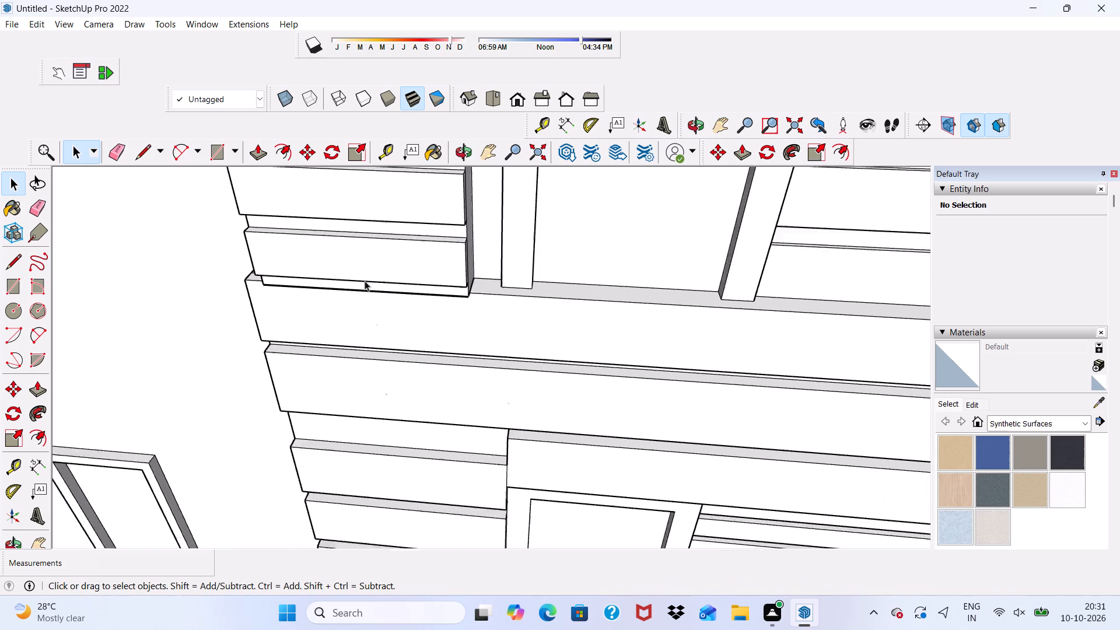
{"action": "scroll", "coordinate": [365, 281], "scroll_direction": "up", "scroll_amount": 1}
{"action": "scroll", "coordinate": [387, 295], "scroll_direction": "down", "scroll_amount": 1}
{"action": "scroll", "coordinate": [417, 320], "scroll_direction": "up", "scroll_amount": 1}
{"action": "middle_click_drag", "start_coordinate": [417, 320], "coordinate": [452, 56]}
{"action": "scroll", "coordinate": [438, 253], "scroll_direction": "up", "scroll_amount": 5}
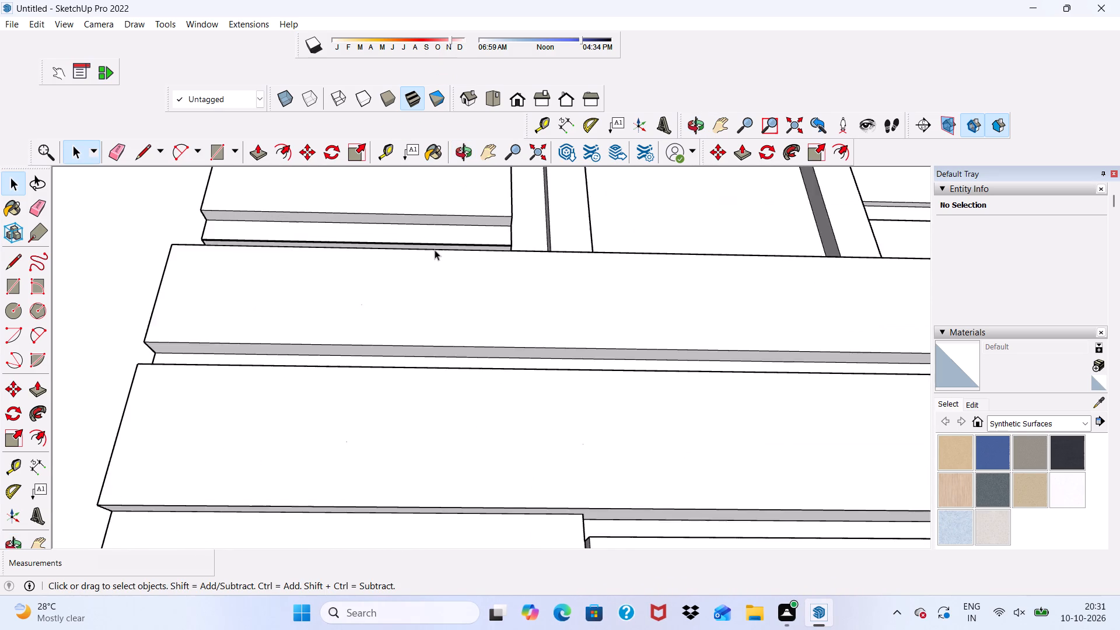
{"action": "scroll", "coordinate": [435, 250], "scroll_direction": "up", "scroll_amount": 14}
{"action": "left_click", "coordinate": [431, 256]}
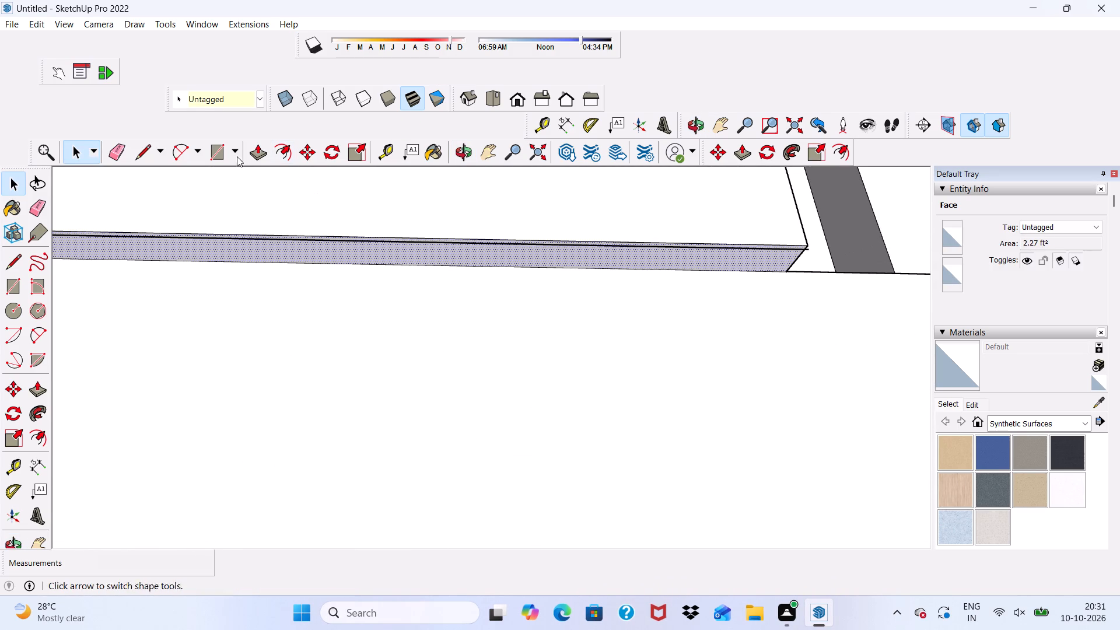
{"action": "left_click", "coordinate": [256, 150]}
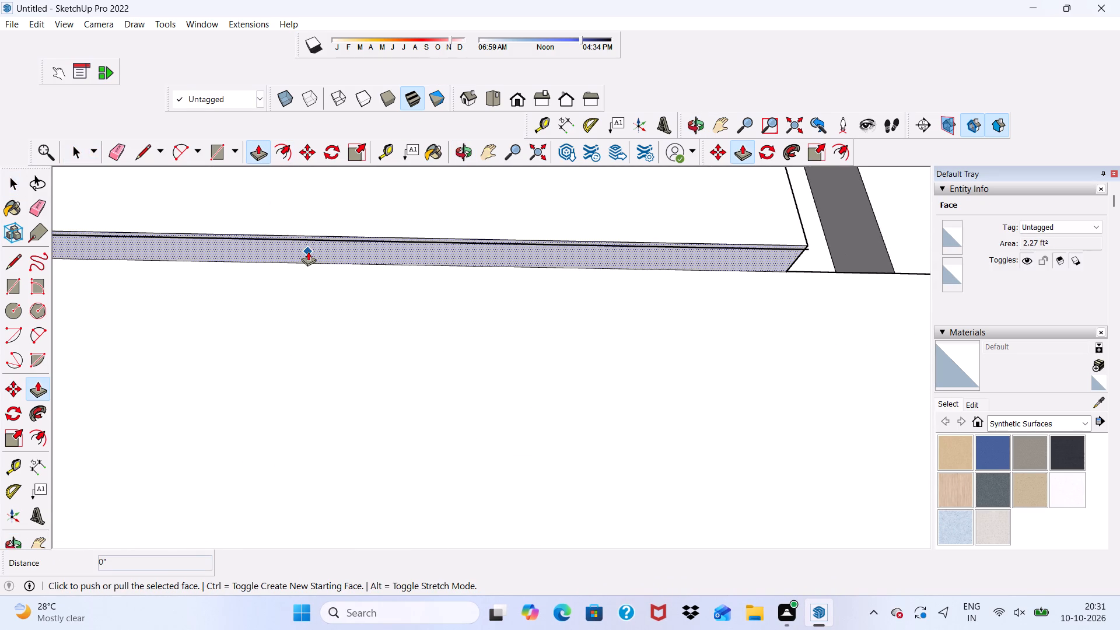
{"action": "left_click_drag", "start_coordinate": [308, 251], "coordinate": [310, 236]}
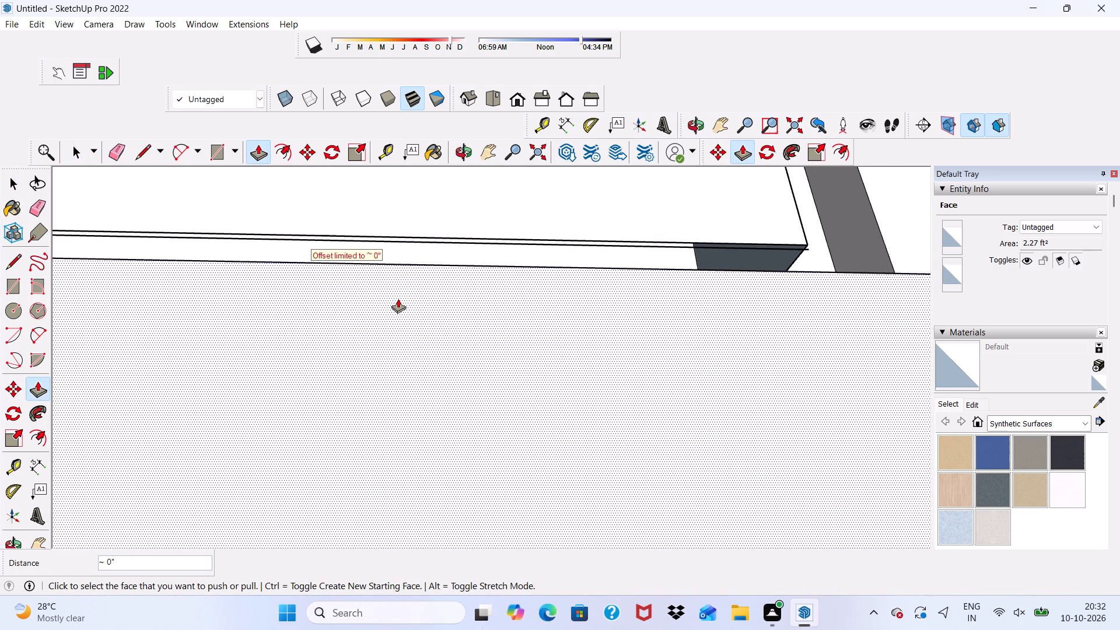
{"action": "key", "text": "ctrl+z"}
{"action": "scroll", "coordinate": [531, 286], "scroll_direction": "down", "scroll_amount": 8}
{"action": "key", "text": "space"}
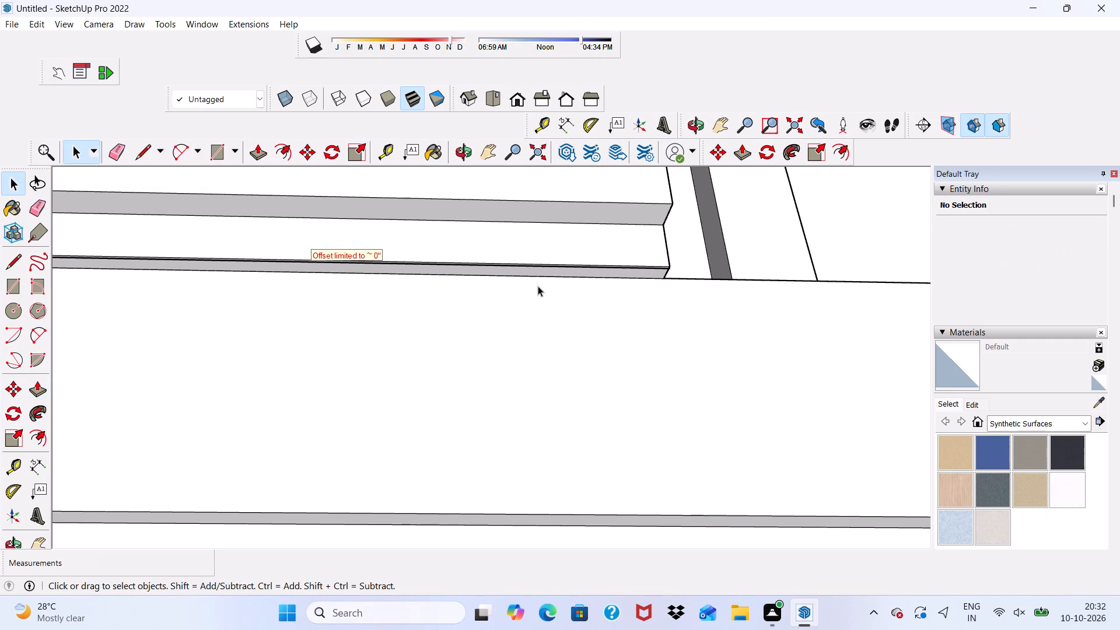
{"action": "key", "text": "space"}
Examine the cladding strips, parapet bands and plain side wall of the upper floors from several angles.
{"action": "scroll", "coordinate": [620, 272], "scroll_direction": "down", "scroll_amount": 12}
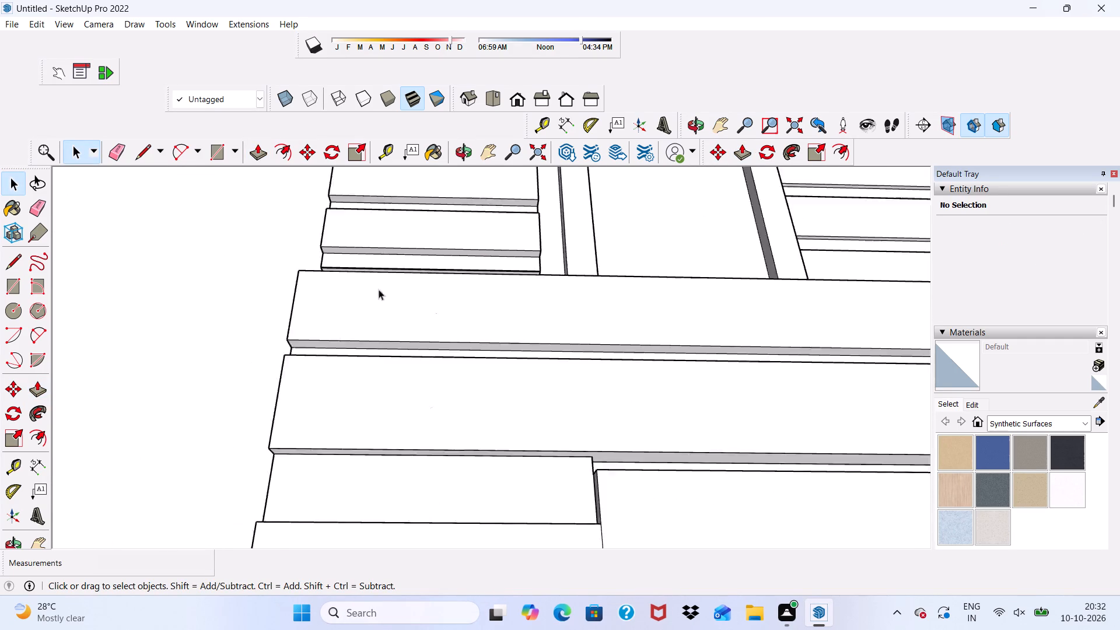
{"action": "scroll", "coordinate": [379, 289], "scroll_direction": "down", "scroll_amount": 12}
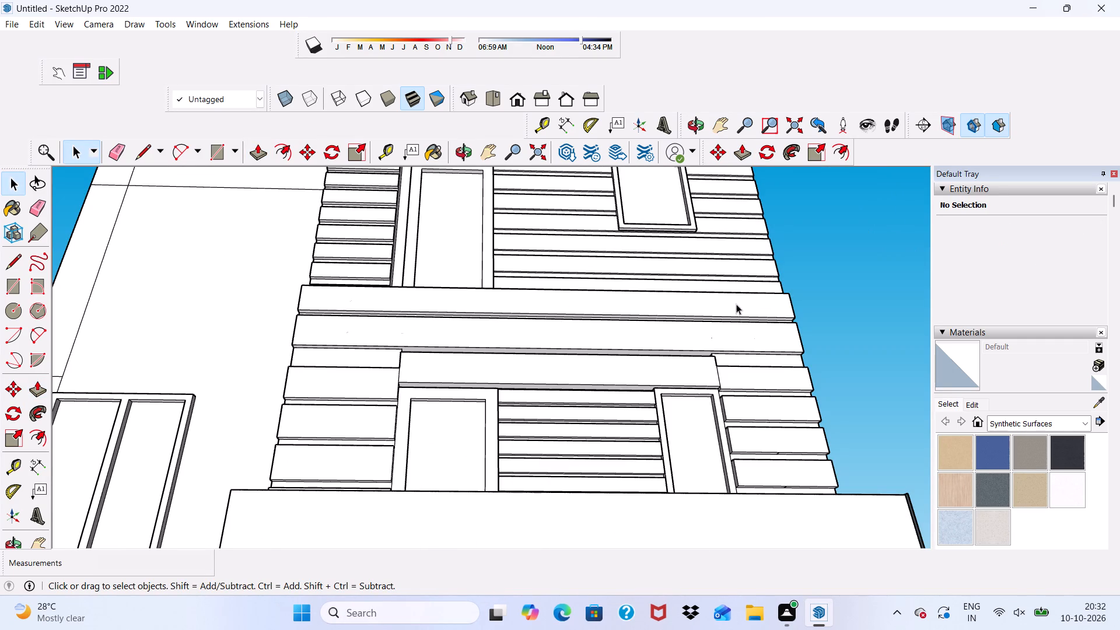
{"action": "left_click", "coordinate": [814, 279]}
{"action": "scroll", "coordinate": [304, 278], "scroll_direction": "down", "scroll_amount": 1}
{"action": "middle_click_drag", "start_coordinate": [304, 288], "coordinate": [293, 395]}
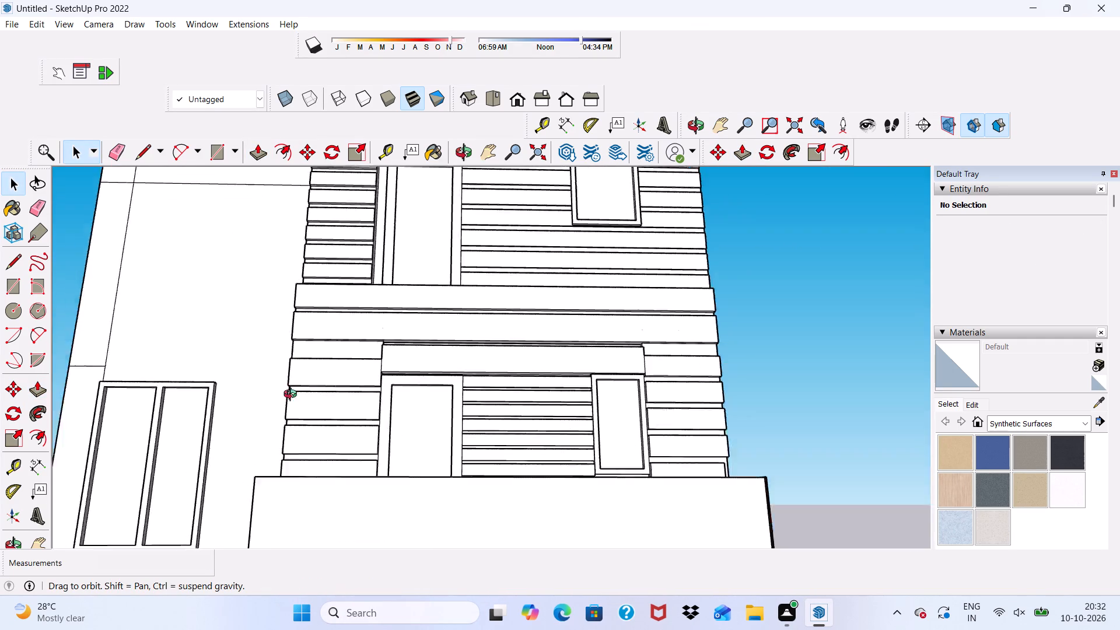
{"action": "middle_click_drag", "start_coordinate": [293, 395], "coordinate": [29, 474]}
{"action": "scroll", "coordinate": [221, 388], "scroll_direction": "up", "scroll_amount": 1}
{"action": "scroll", "coordinate": [394, 339], "scroll_direction": "down", "scroll_amount": 7}
{"action": "scroll", "coordinate": [467, 325], "scroll_direction": "up", "scroll_amount": 1}
{"action": "middle_click_drag", "start_coordinate": [467, 325], "coordinate": [608, 286]}
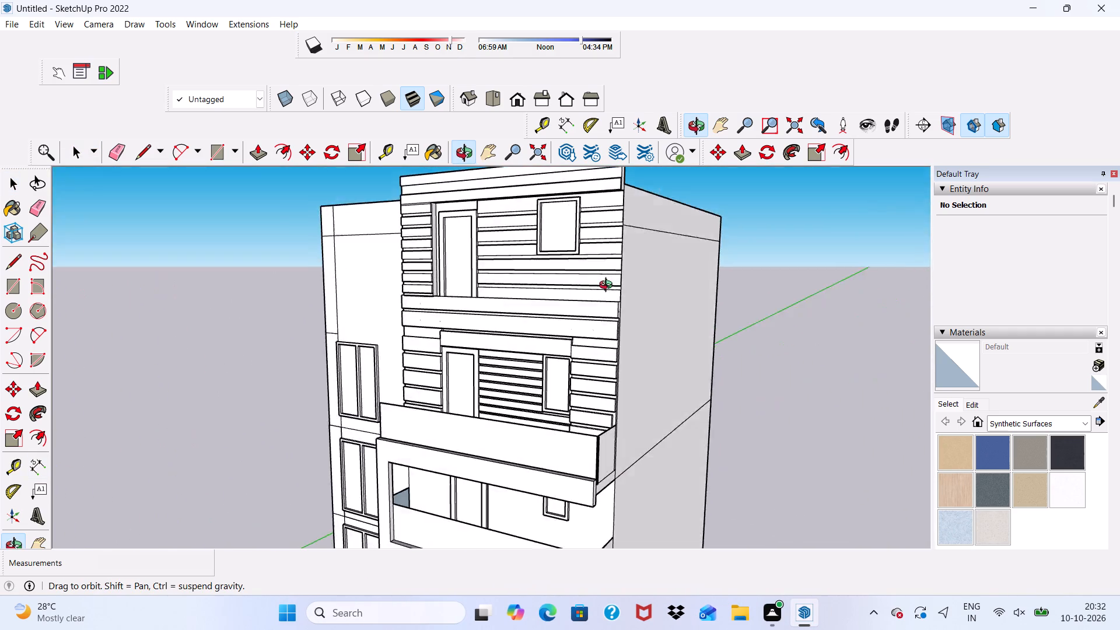
{"action": "middle_click_drag", "start_coordinate": [608, 286], "coordinate": [712, 310]}
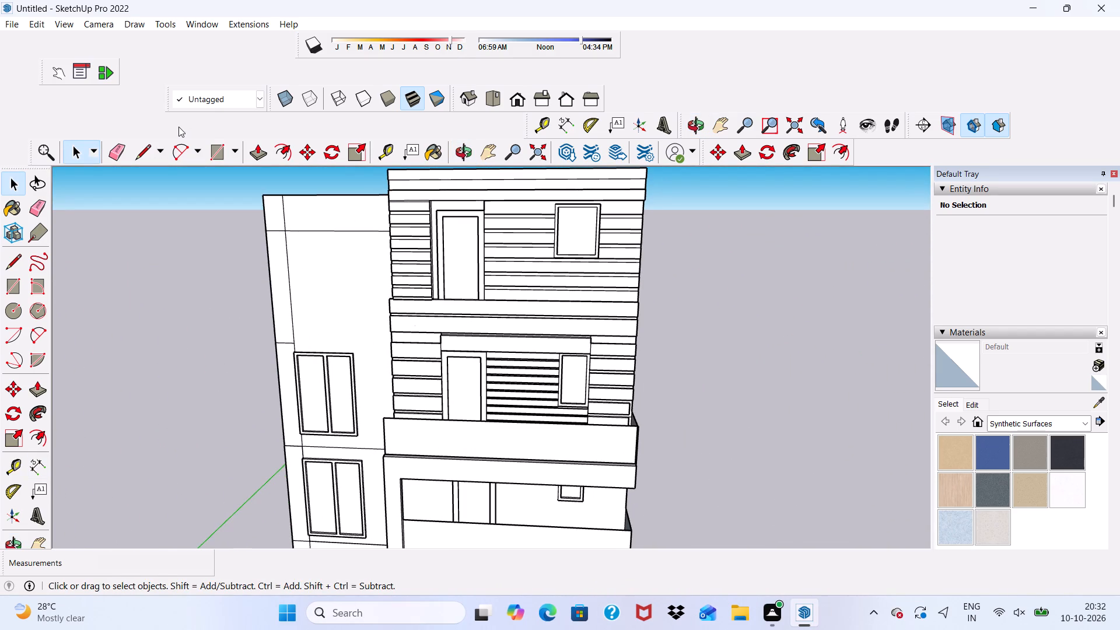
{"action": "scroll", "coordinate": [178, 127], "scroll_direction": "down", "scroll_amount": 5}
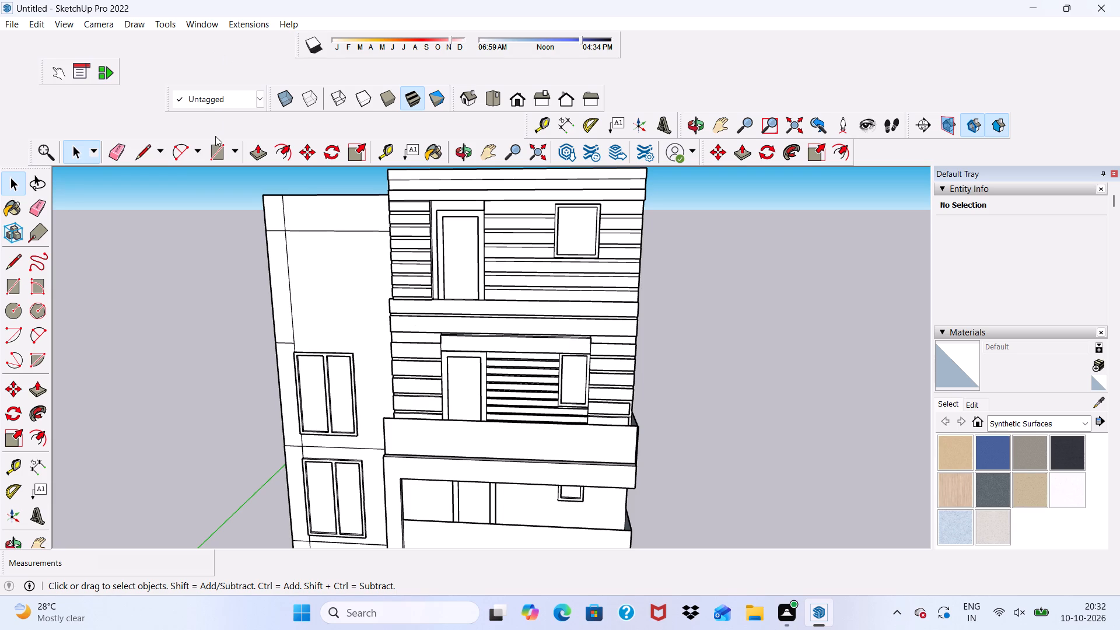
Draw a window rectangle about 7' 9" high and 5' 6" wide on the plain top-floor wall, above the existing two-pane window.
{"action": "left_click", "coordinate": [216, 153]}
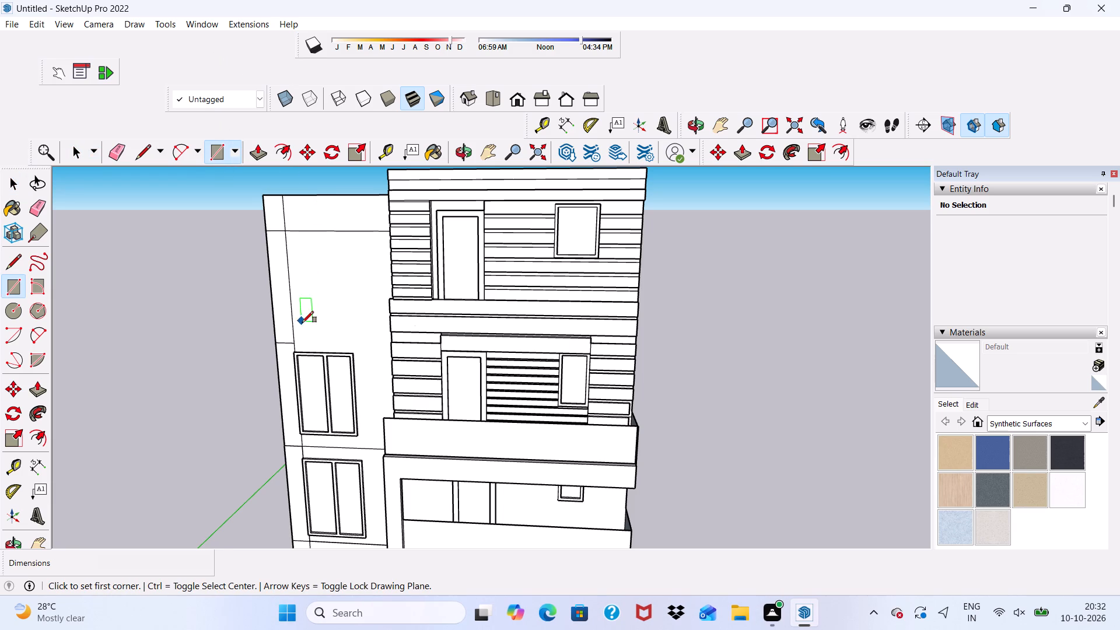
{"action": "scroll", "coordinate": [293, 256], "scroll_direction": "up", "scroll_amount": 10}
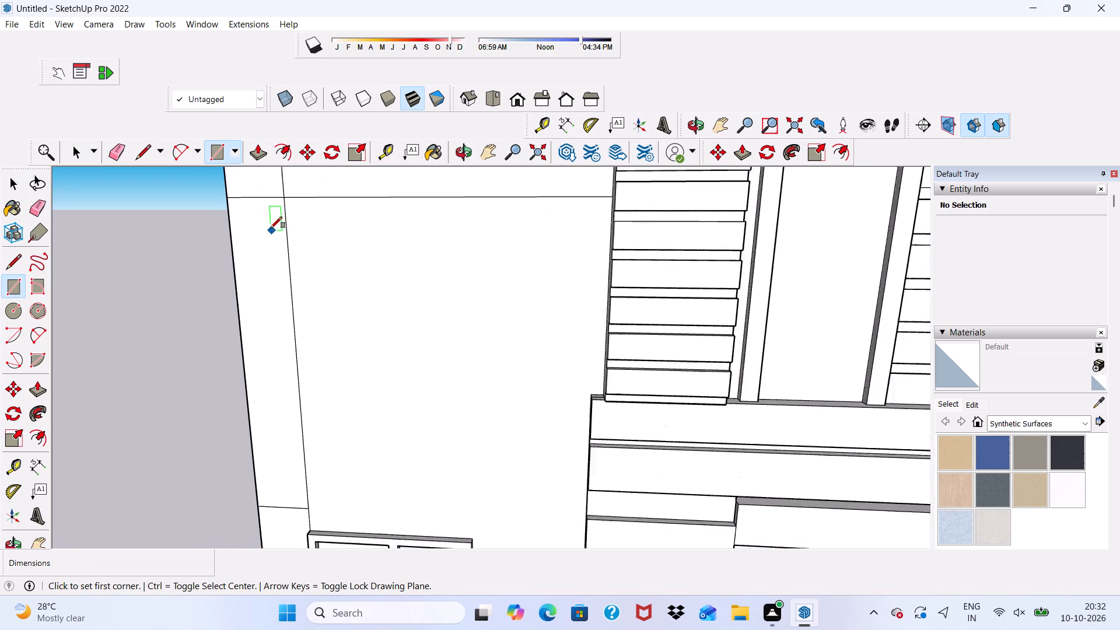
{"action": "scroll", "coordinate": [271, 228], "scroll_direction": "up", "scroll_amount": 2}
{"action": "left_click", "coordinate": [286, 206]}
{"action": "scroll", "coordinate": [436, 239], "scroll_direction": "down", "scroll_amount": 3}
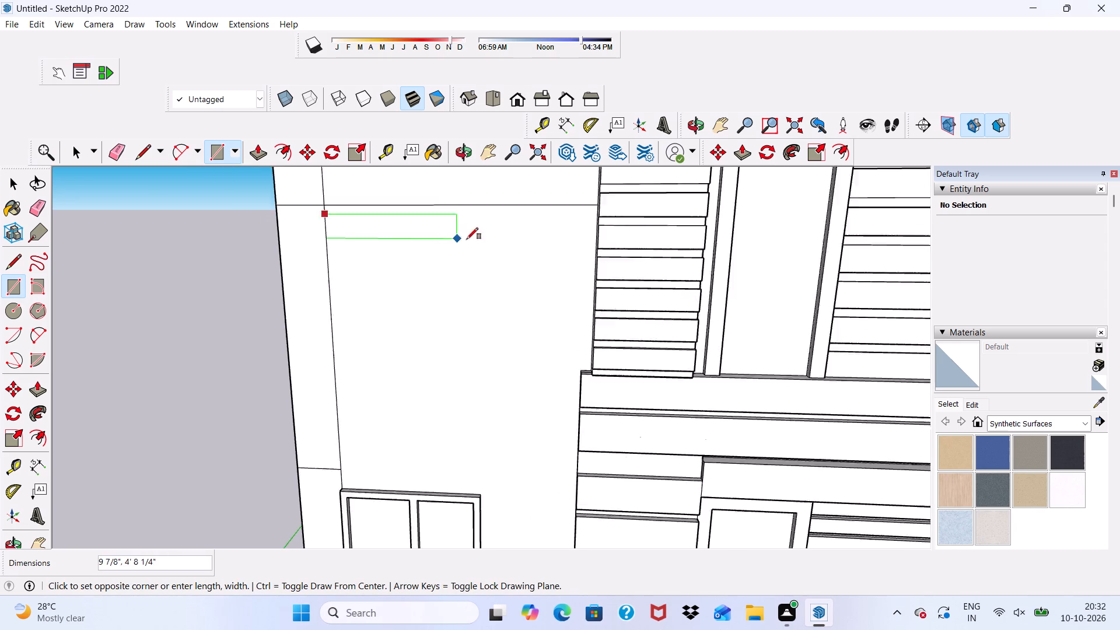
{"action": "scroll", "coordinate": [467, 239], "scroll_direction": "down", "scroll_amount": 2}
{"action": "scroll", "coordinate": [507, 313], "scroll_direction": "up", "scroll_amount": 4}
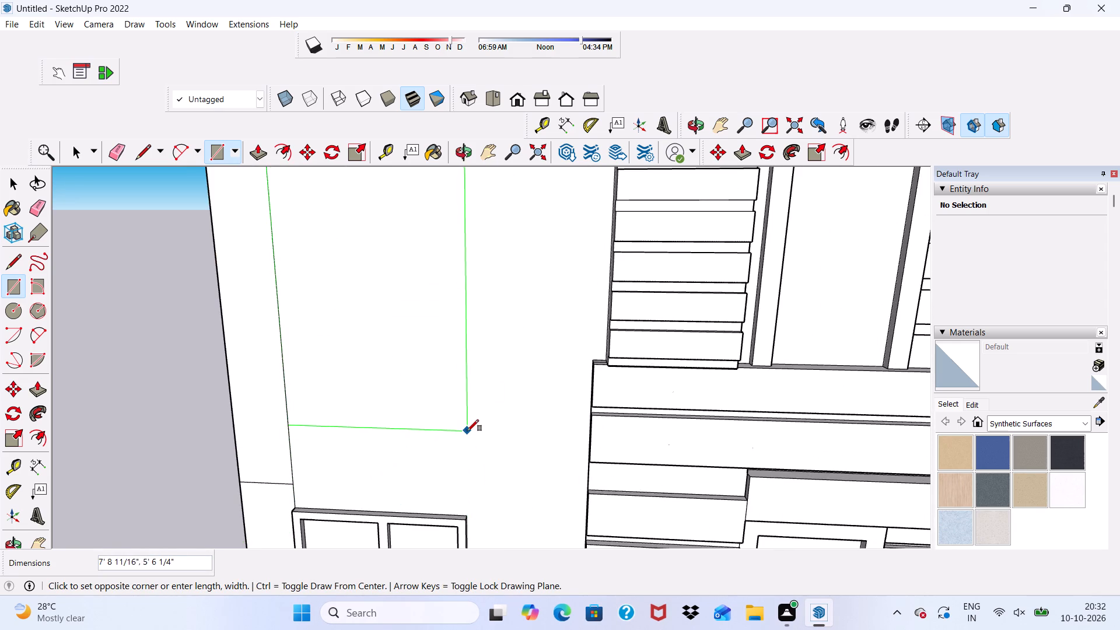
{"action": "left_click", "coordinate": [468, 432]}
{"action": "scroll", "coordinate": [449, 452], "scroll_direction": "down", "scroll_amount": 5}
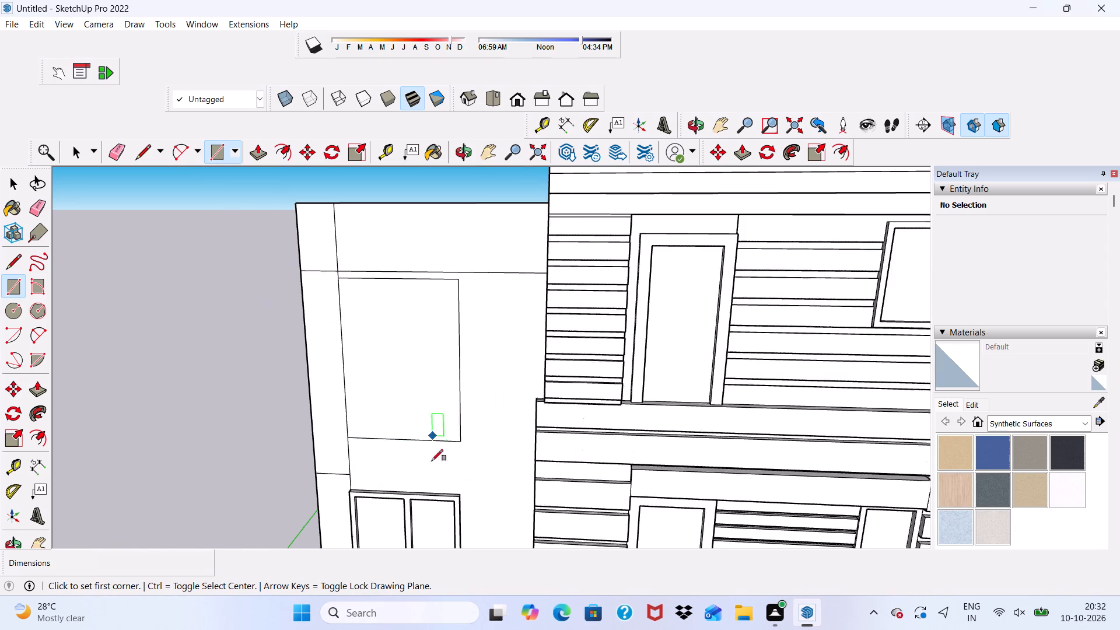
{"action": "scroll", "coordinate": [432, 461], "scroll_direction": "down", "scroll_amount": 1}
{"action": "middle_click_drag", "start_coordinate": [433, 479], "coordinate": [521, 383]}
{"action": "key", "text": "space"}
Offset the new window rectangle inward by 3" to outline the frame.
{"action": "left_click", "coordinate": [288, 146]}
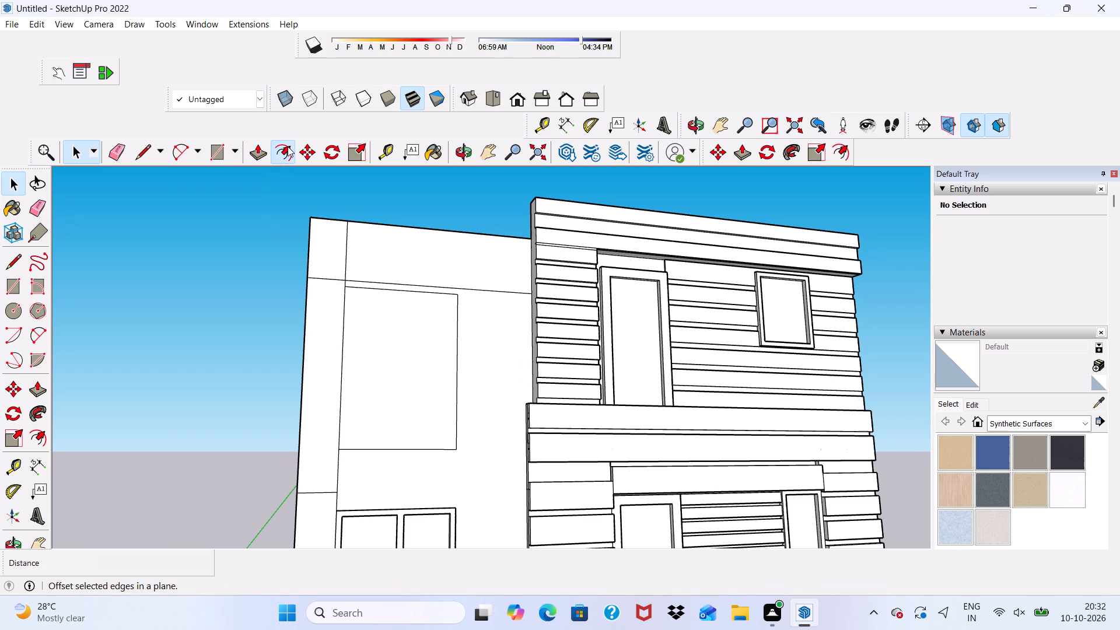
{"action": "left_click", "coordinate": [386, 366]}
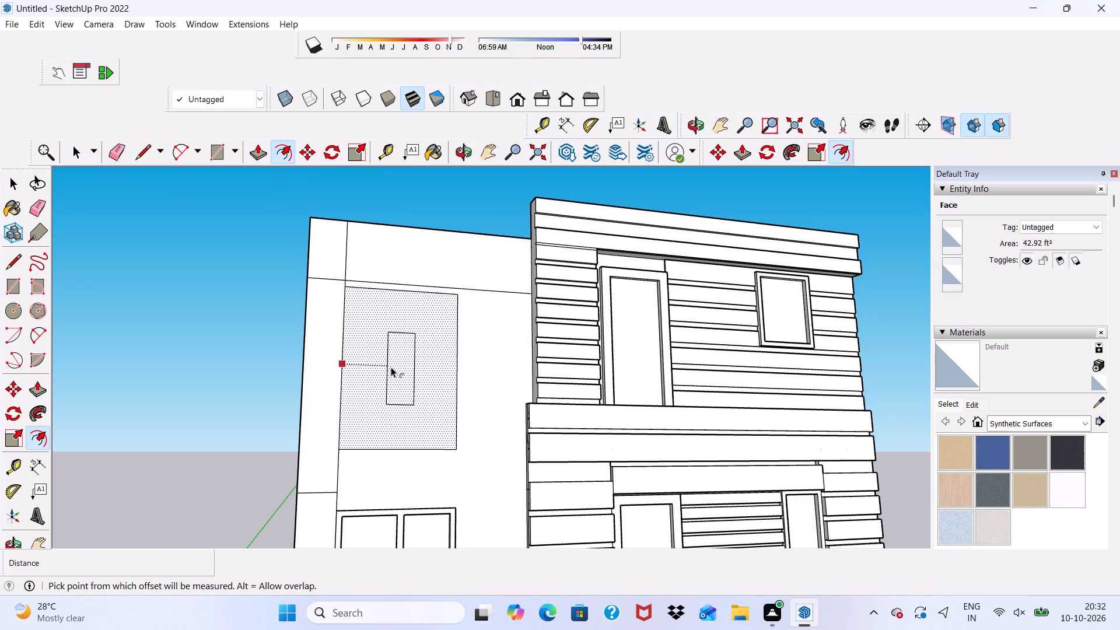
{"action": "key", "text": "3"}
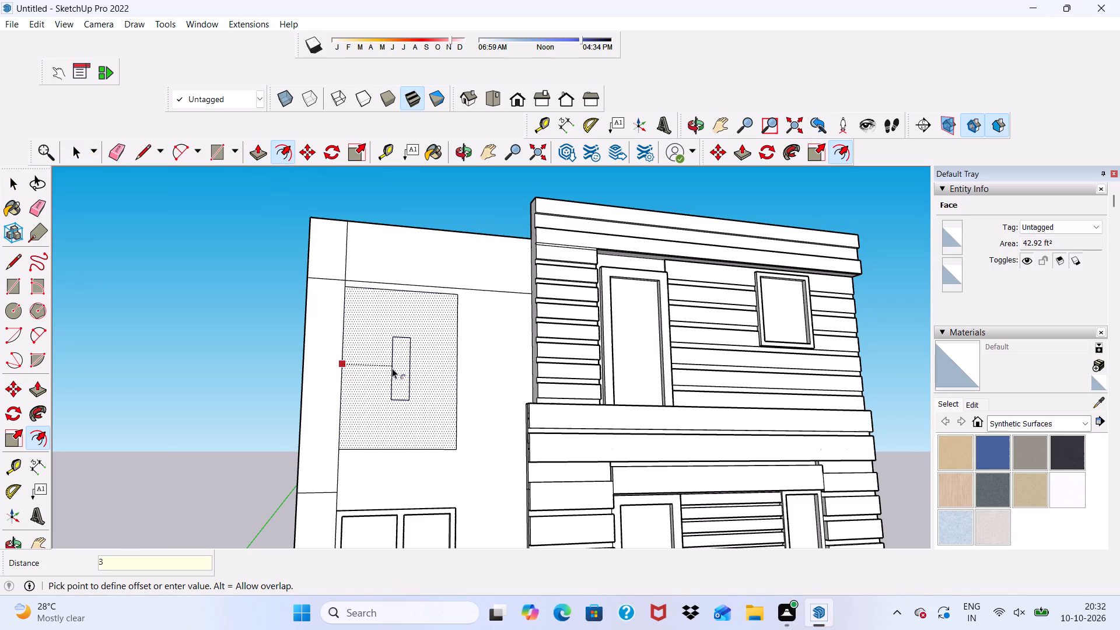
{"action": "key", "text": "shift+quotedbl"}
{"action": "key", "text": "Return"}
{"action": "key", "text": "space"}
Draw a vertical mullion rectangle about 3 3/8" wide down the middle of the new window, spanning the inner frame's full height.
{"action": "scroll", "coordinate": [365, 376], "scroll_direction": "down", "scroll_amount": 5}
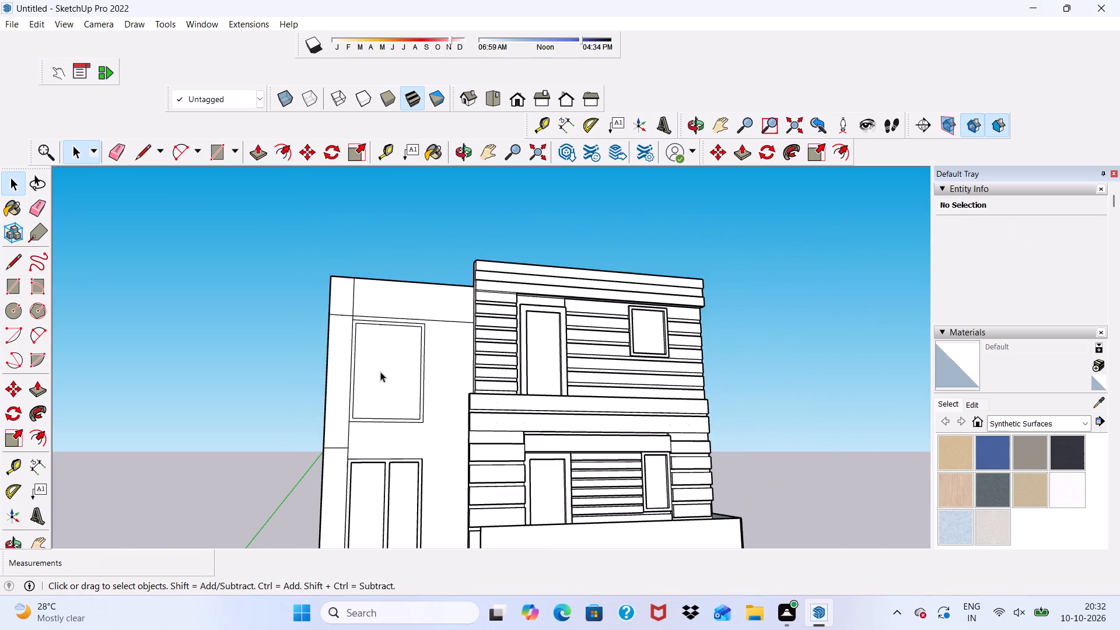
{"action": "middle_click_drag", "start_coordinate": [449, 344], "coordinate": [383, 395]}
{"action": "scroll", "coordinate": [383, 395], "scroll_direction": "up", "scroll_amount": 4}
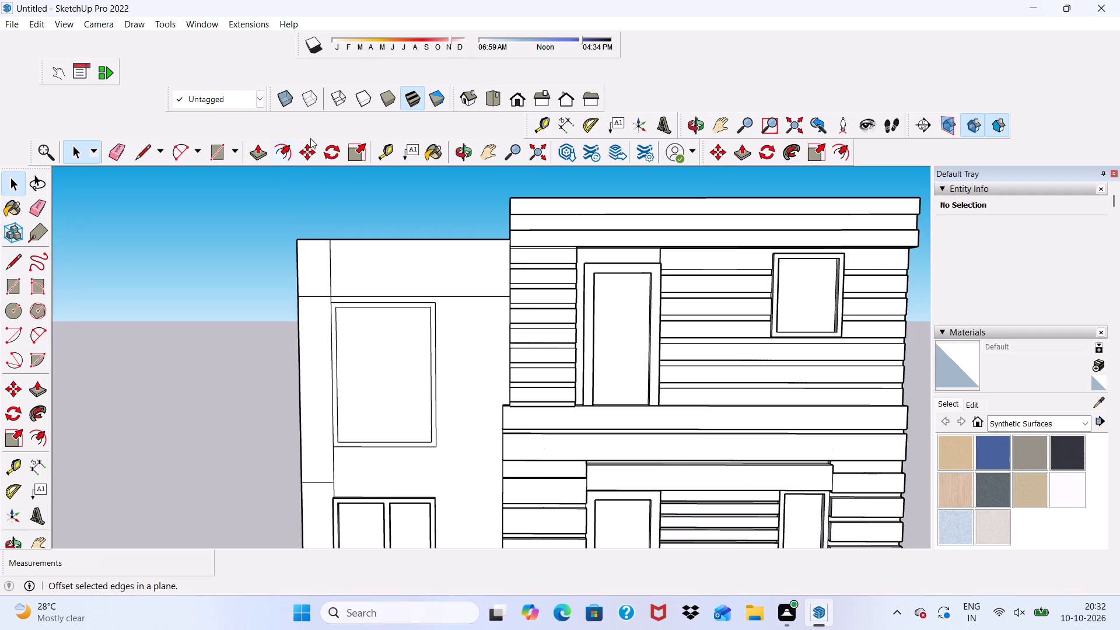
{"action": "left_click", "coordinate": [220, 155]}
{"action": "scroll", "coordinate": [420, 313], "scroll_direction": "up", "scroll_amount": 5}
{"action": "scroll", "coordinate": [367, 306], "scroll_direction": "up", "scroll_amount": 1}
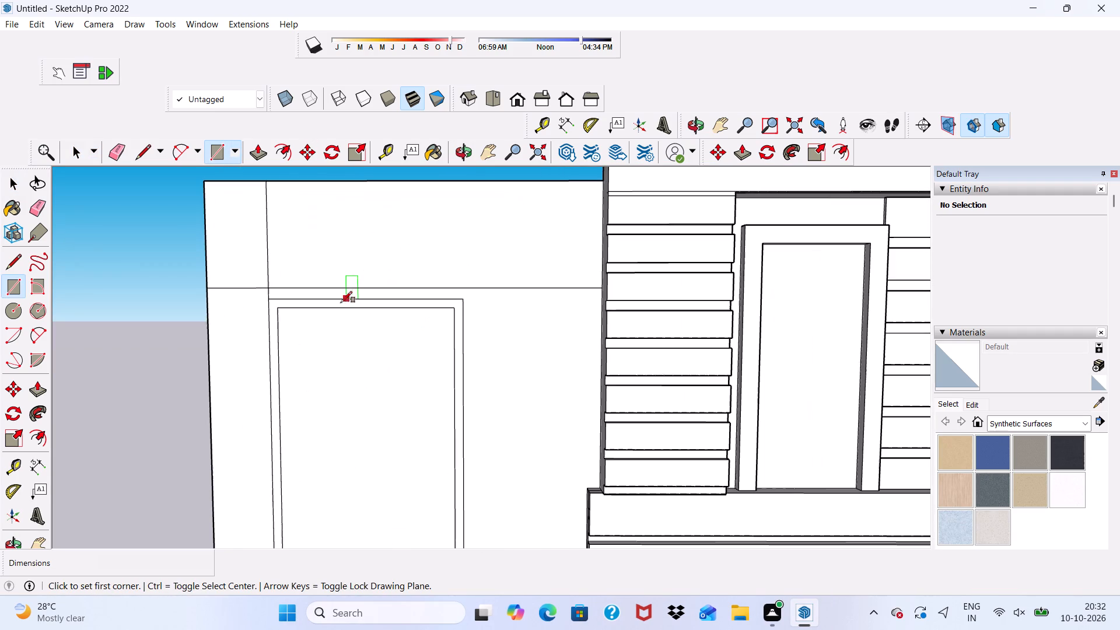
{"action": "left_click", "coordinate": [364, 308]}
{"action": "scroll", "coordinate": [365, 306], "scroll_direction": "down", "scroll_amount": 5}
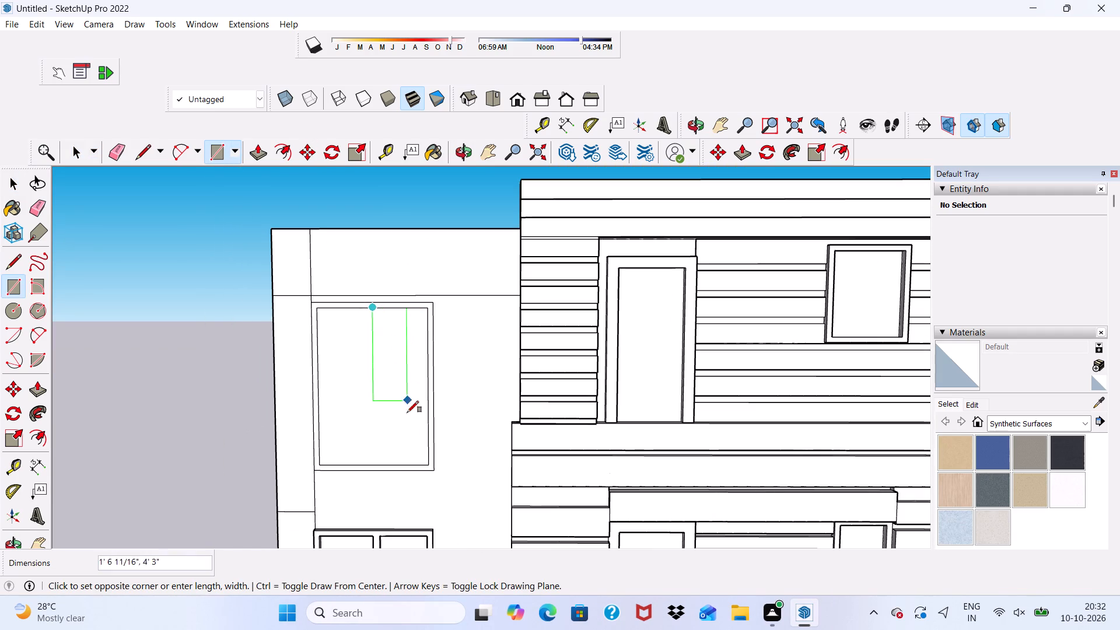
{"action": "scroll", "coordinate": [401, 468], "scroll_direction": "up", "scroll_amount": 9}
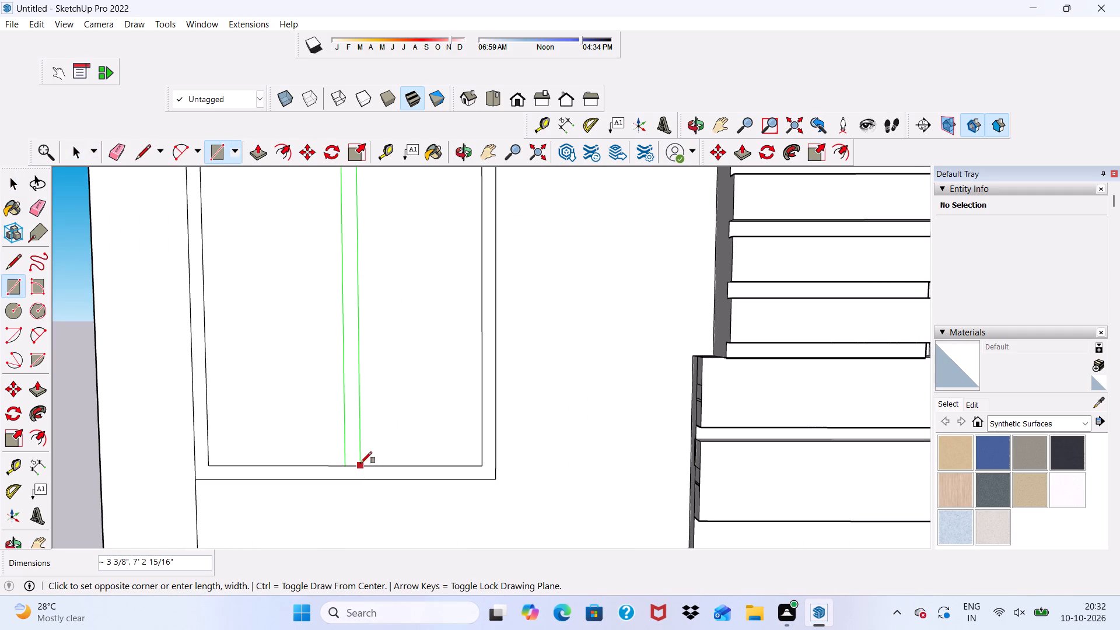
{"action": "left_click", "coordinate": [360, 463]}
{"action": "scroll", "coordinate": [360, 470], "scroll_direction": "down", "scroll_amount": 9}
{"action": "key", "text": "space"}
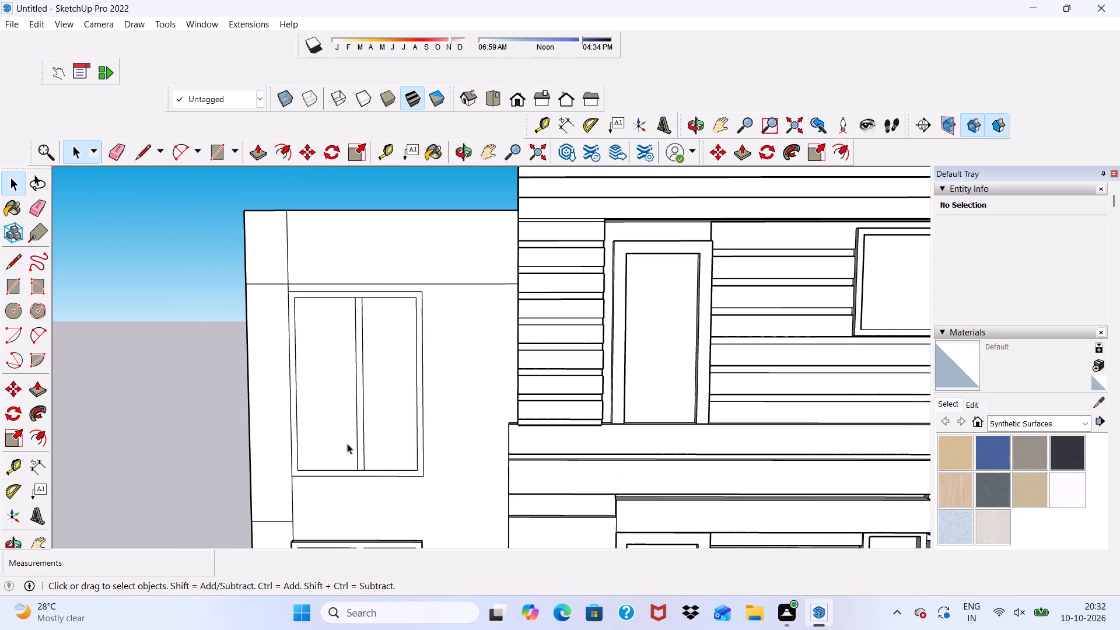
Erase the short edges separating the mullion's top and bottom ends from the new window's frame.
{"action": "left_click", "coordinate": [120, 148]}
{"action": "scroll", "coordinate": [388, 300], "scroll_direction": "up", "scroll_amount": 4}
{"action": "scroll", "coordinate": [327, 312], "scroll_direction": "up", "scroll_amount": 4}
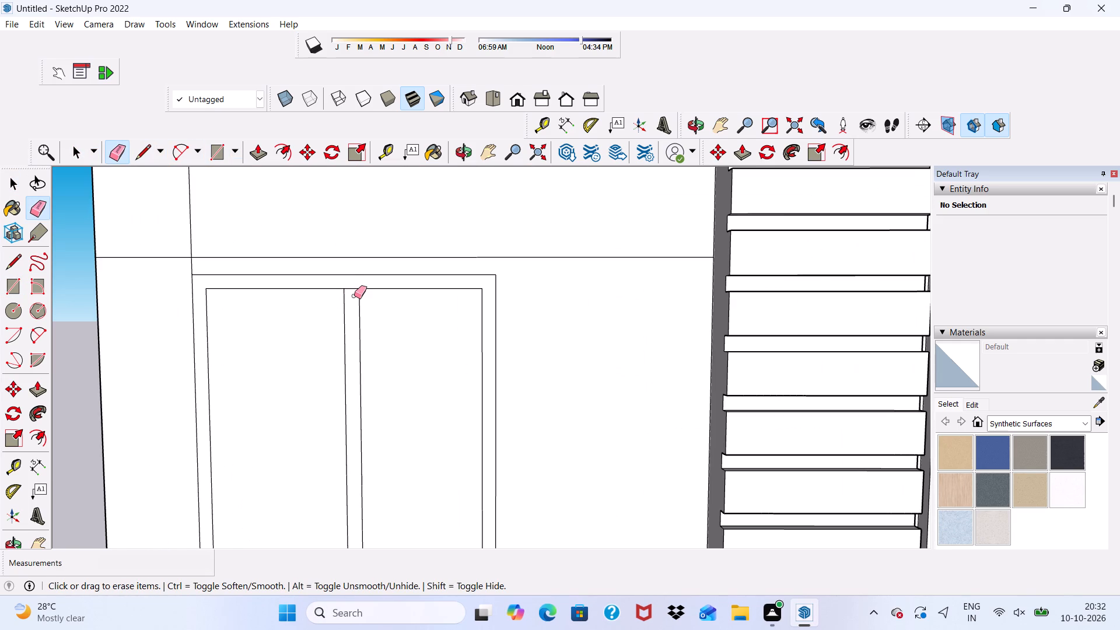
{"action": "left_click_drag", "start_coordinate": [349, 283], "coordinate": [352, 290]}
{"action": "scroll", "coordinate": [358, 261], "scroll_direction": "down", "scroll_amount": 5}
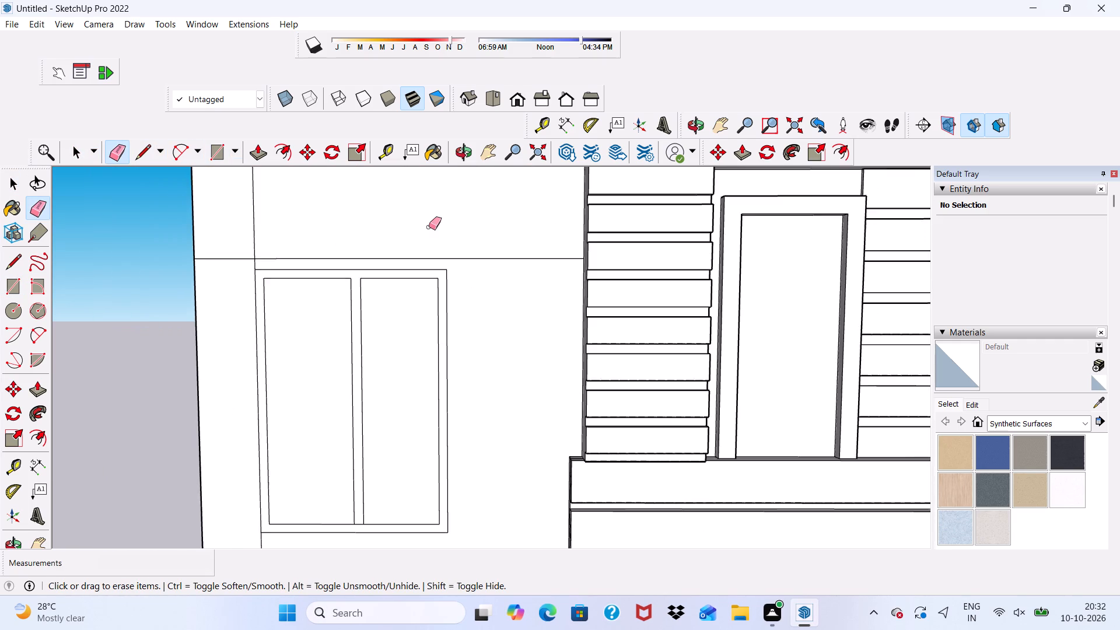
{"action": "scroll", "coordinate": [429, 227], "scroll_direction": "down", "scroll_amount": 4}
{"action": "scroll", "coordinate": [377, 485], "scroll_direction": "up", "scroll_amount": 5}
{"action": "scroll", "coordinate": [405, 401], "scroll_direction": "up", "scroll_amount": 9}
{"action": "left_click_drag", "start_coordinate": [354, 435], "coordinate": [354, 442]}
{"action": "key", "text": "space"}
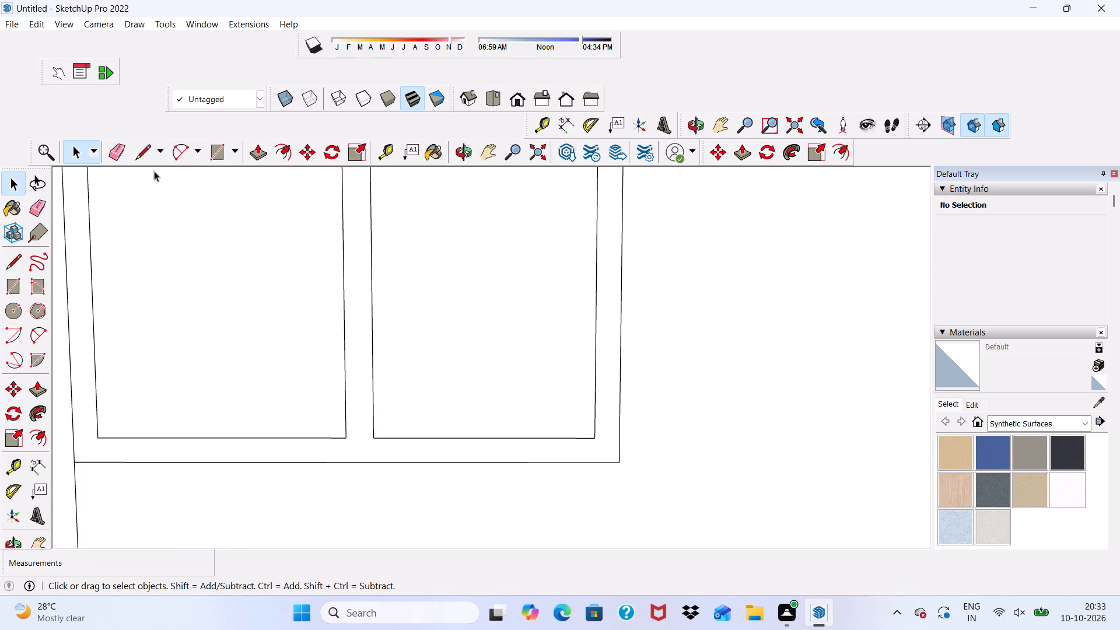
Draw a horizontal bar rectangle about 2 9/16" high and 5' 1/2" wide across both panes in the new window's lower half.
{"action": "left_click", "coordinate": [213, 156]}
{"action": "scroll", "coordinate": [384, 253], "scroll_direction": "down", "scroll_amount": 9}
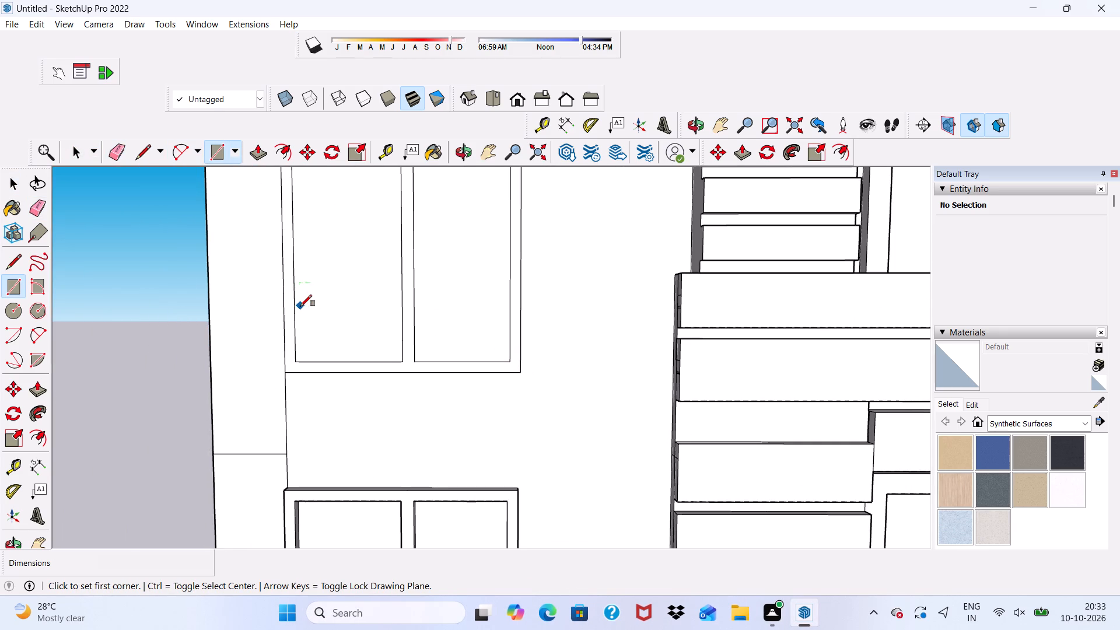
{"action": "left_click", "coordinate": [294, 269]}
{"action": "scroll", "coordinate": [300, 269], "scroll_direction": "down", "scroll_amount": 4}
{"action": "scroll", "coordinate": [467, 262], "scroll_direction": "up", "scroll_amount": 5}
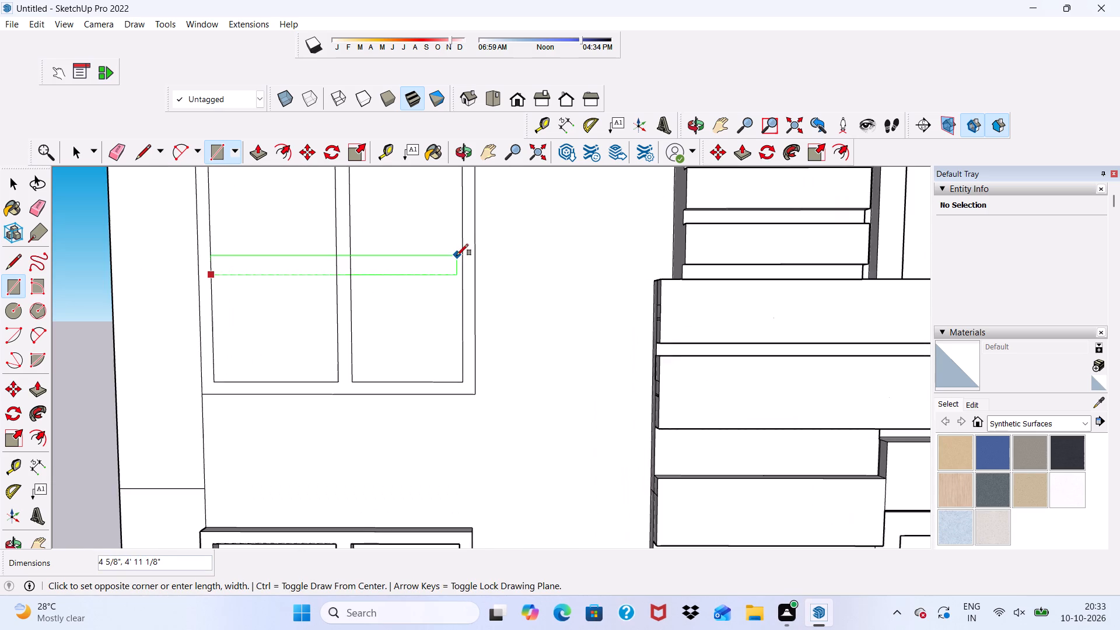
{"action": "scroll", "coordinate": [457, 256], "scroll_direction": "up", "scroll_amount": 1}
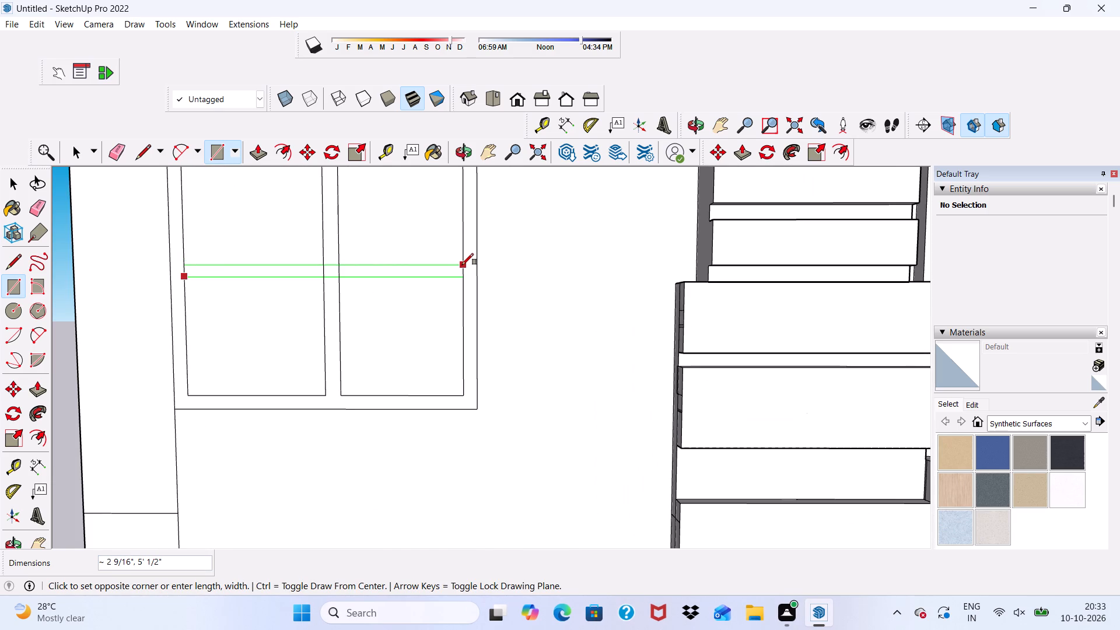
{"action": "left_click", "coordinate": [462, 265]}
{"action": "key", "text": "space"}
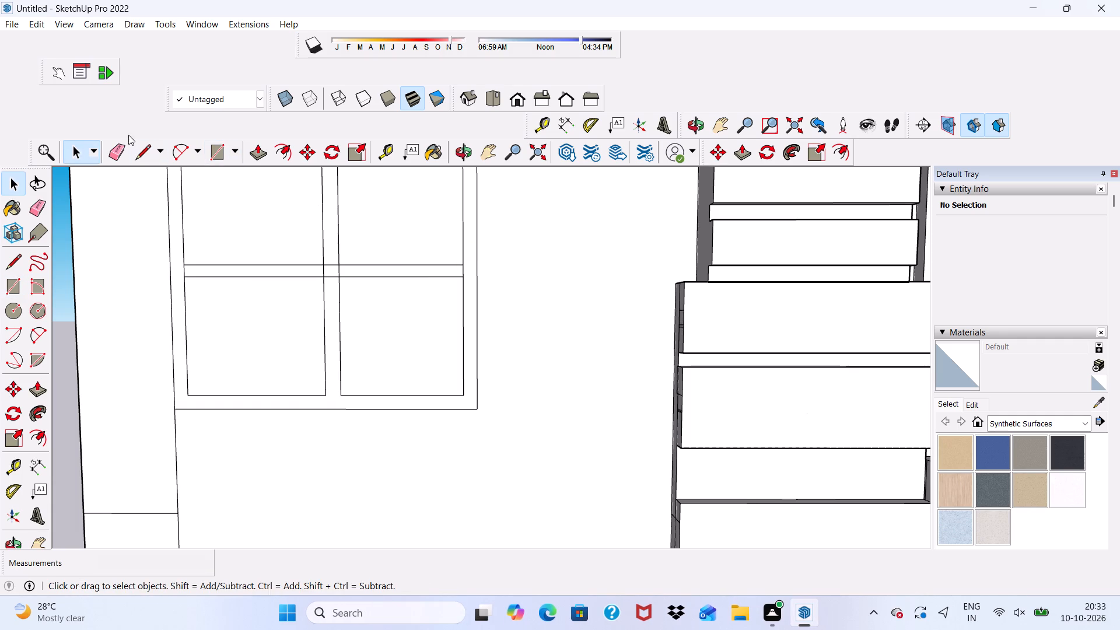
Erase the short edges where the horizontal bar meets the new window's frame and crosses its vertical mullion.
{"action": "left_click", "coordinate": [117, 145]}
{"action": "scroll", "coordinate": [196, 312], "scroll_direction": "up", "scroll_amount": 10}
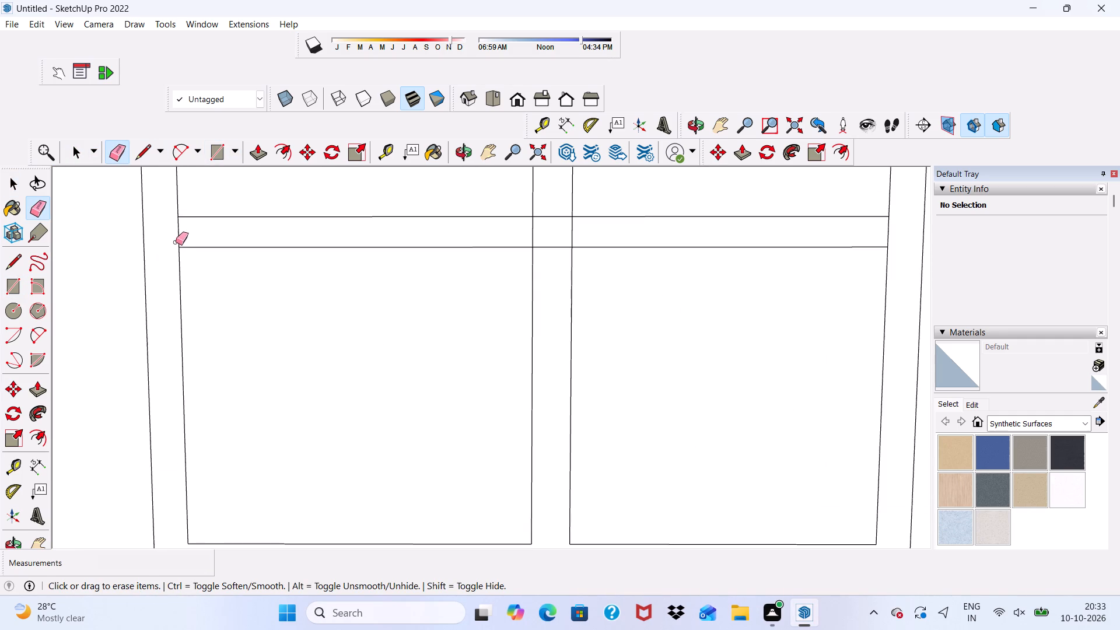
{"action": "left_click", "coordinate": [178, 237]}
{"action": "scroll", "coordinate": [240, 250], "scroll_direction": "down", "scroll_amount": 10}
{"action": "scroll", "coordinate": [556, 236], "scroll_direction": "up", "scroll_amount": 5}
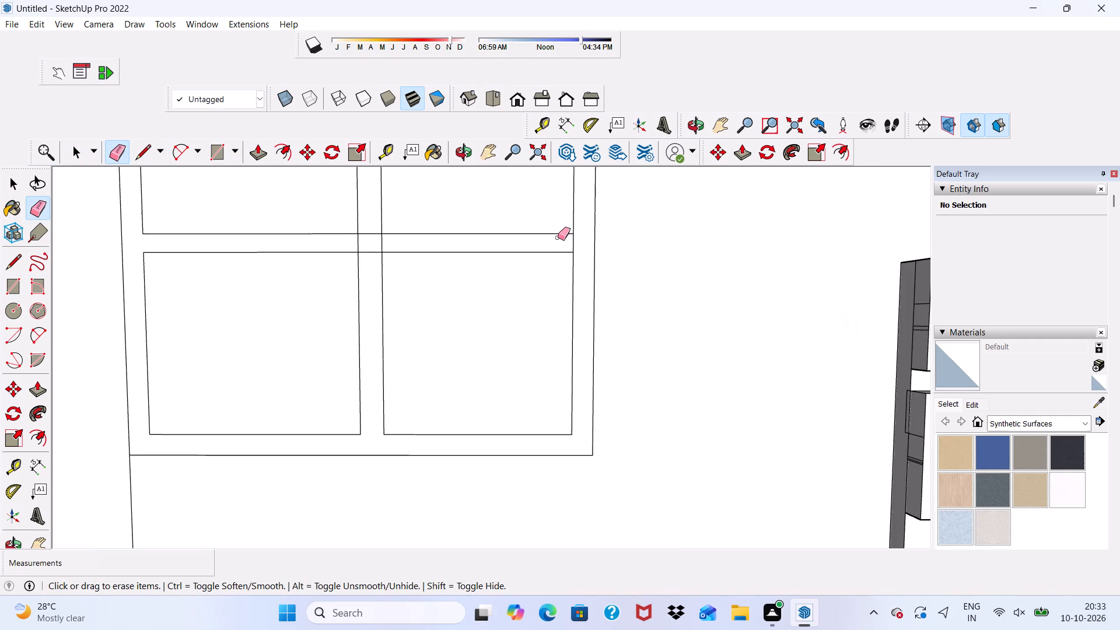
{"action": "left_click", "coordinate": [575, 243]}
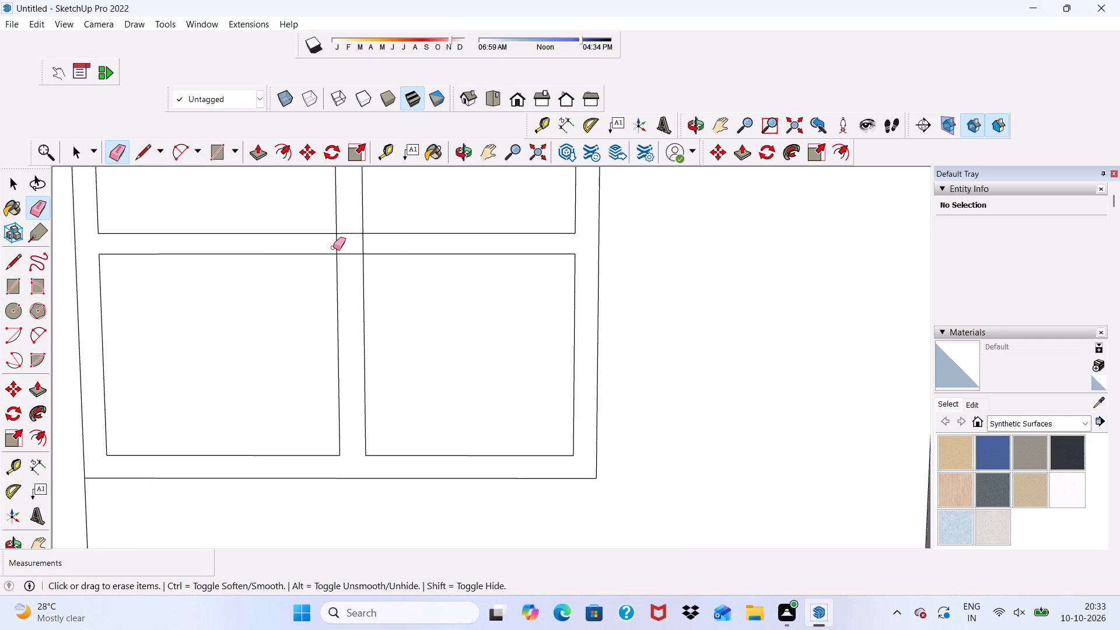
{"action": "left_click_drag", "start_coordinate": [333, 247], "coordinate": [358, 242]}
{"action": "left_click_drag", "start_coordinate": [346, 231], "coordinate": [349, 254]}
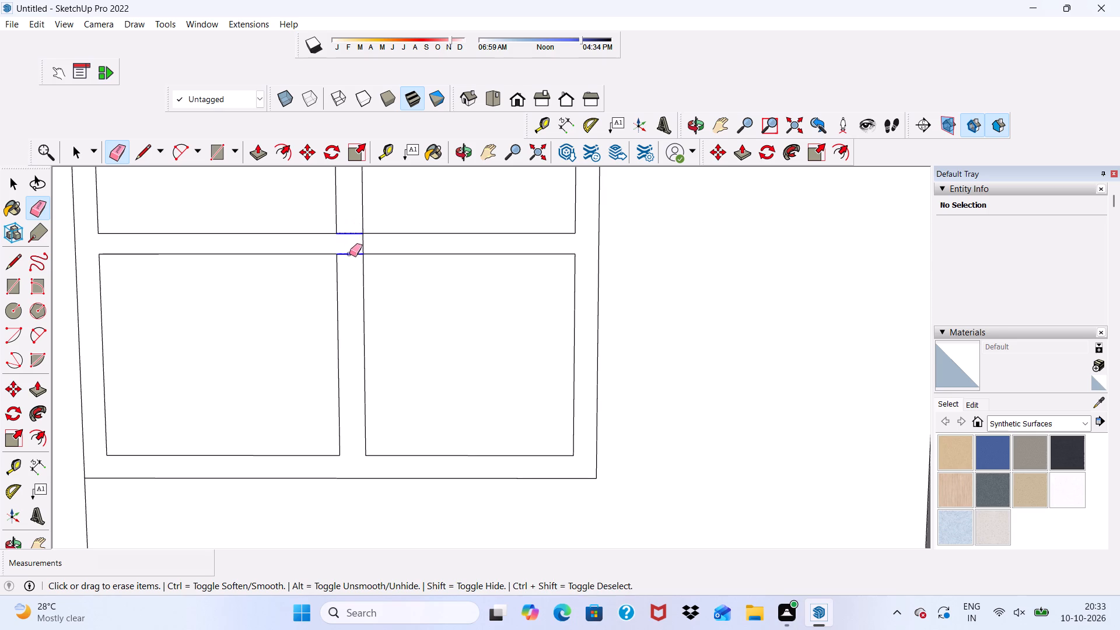
{"action": "left_click_drag", "start_coordinate": [349, 254], "coordinate": [349, 258]}
{"action": "left_click", "coordinate": [363, 246]}
{"action": "scroll", "coordinate": [362, 260], "scroll_direction": "down", "scroll_amount": 11}
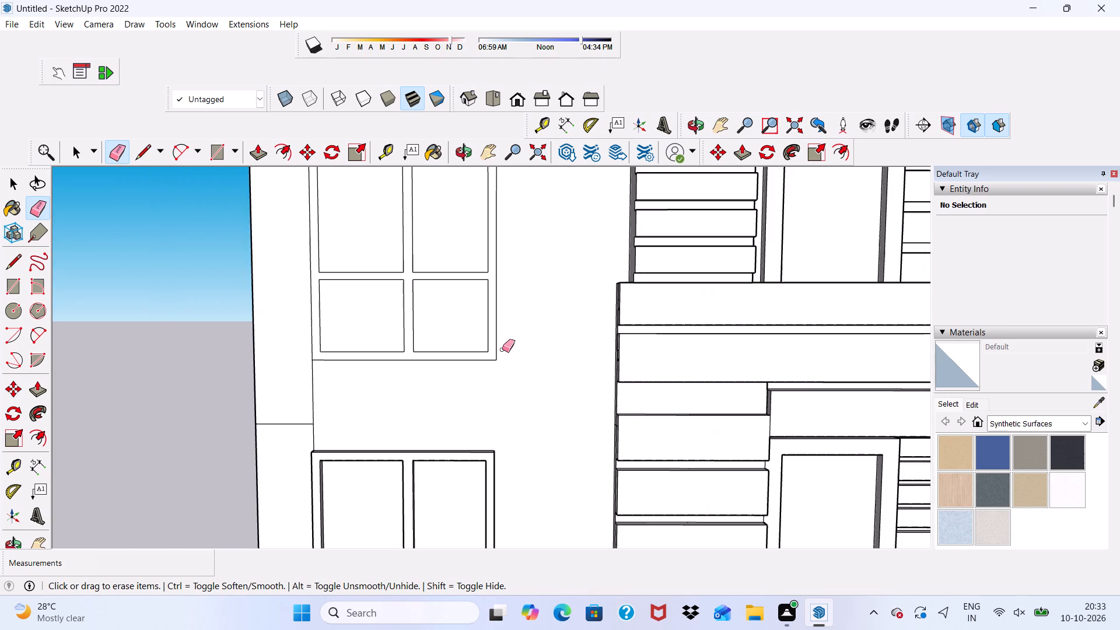
{"action": "key", "text": "space"}
Push/Pull the new top-floor window's joined frame, mullion and bar face outward by 3".
{"action": "scroll", "coordinate": [496, 311], "scroll_direction": "down", "scroll_amount": 4}
{"action": "scroll", "coordinate": [411, 324], "scroll_direction": "up", "scroll_amount": 5}
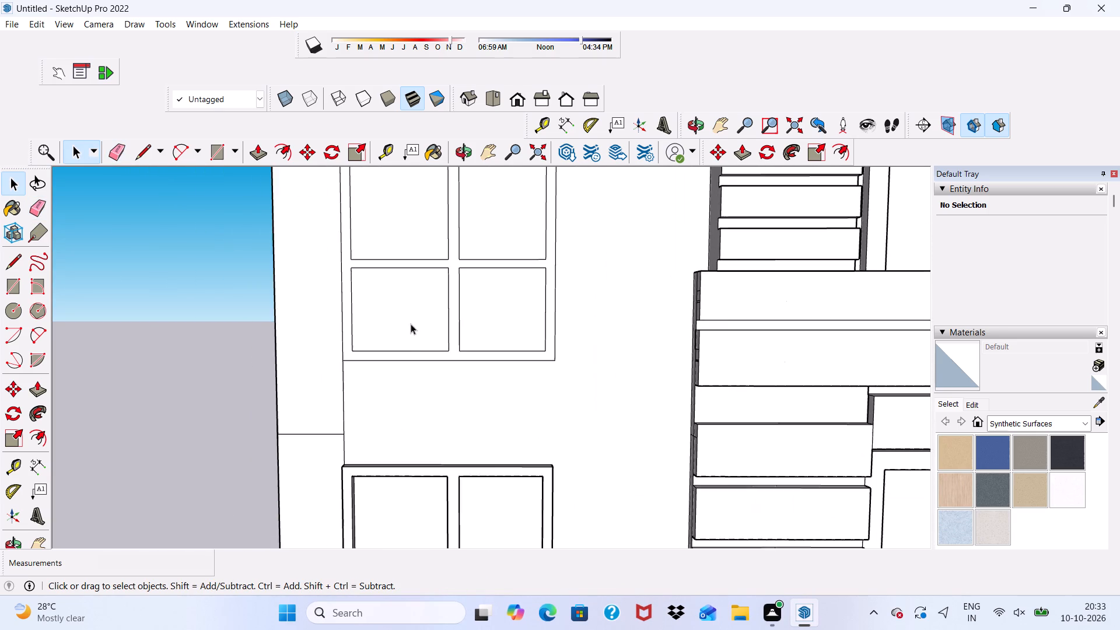
{"action": "scroll", "coordinate": [414, 338], "scroll_direction": "up", "scroll_amount": 5}
{"action": "left_click", "coordinate": [406, 369]}
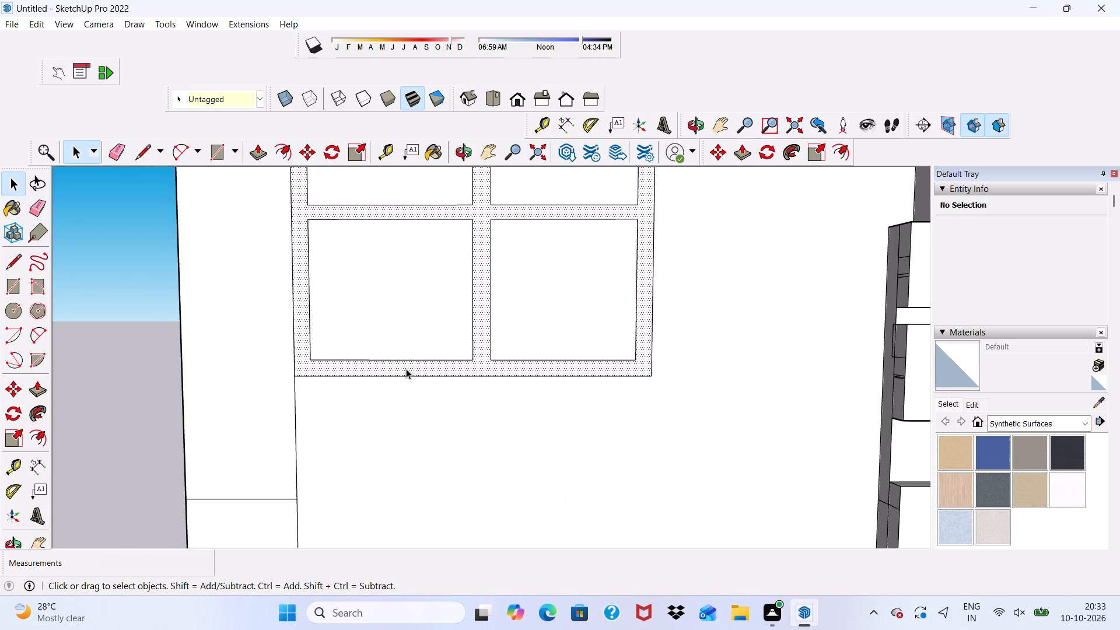
{"action": "left_click", "coordinate": [256, 149]}
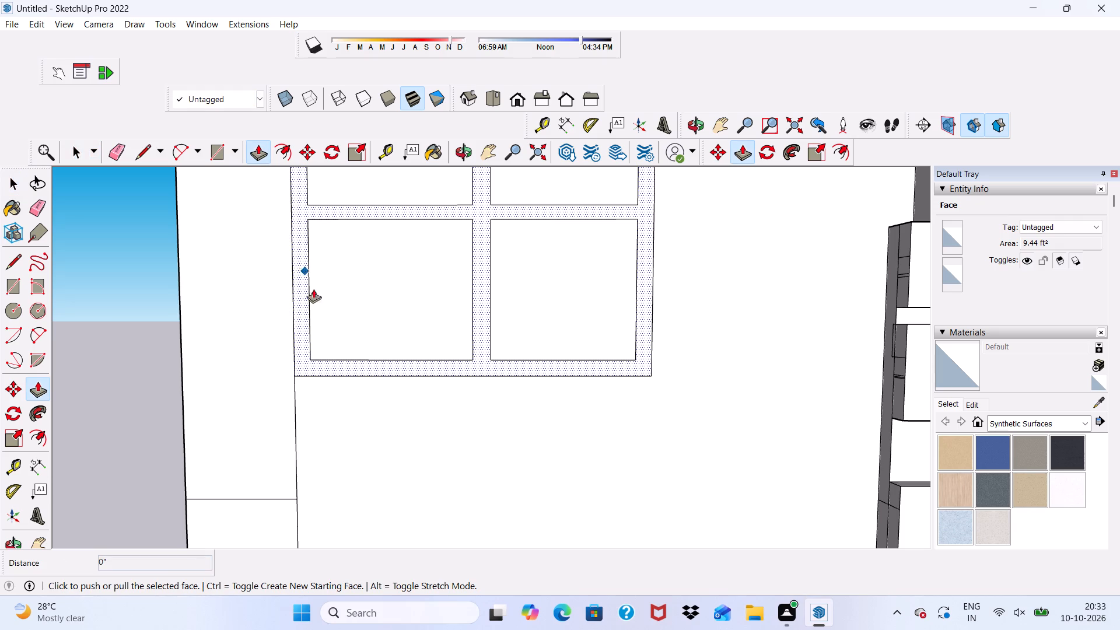
{"action": "left_click", "coordinate": [316, 361]}
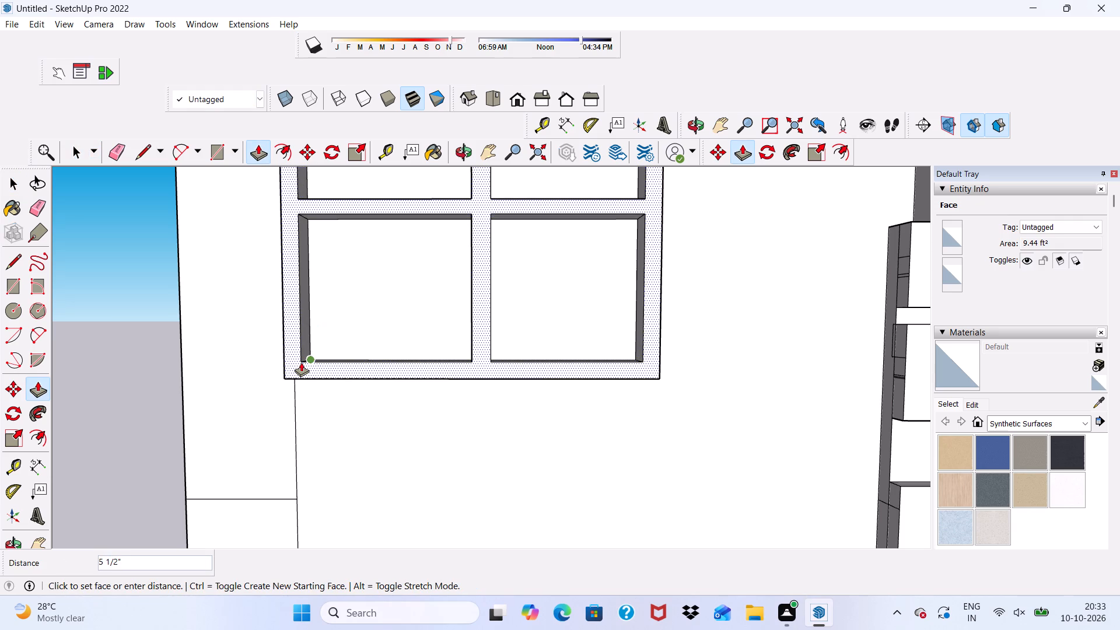
{"action": "key", "text": "3"}
{"action": "key", "text": "shift+quotedbl"}
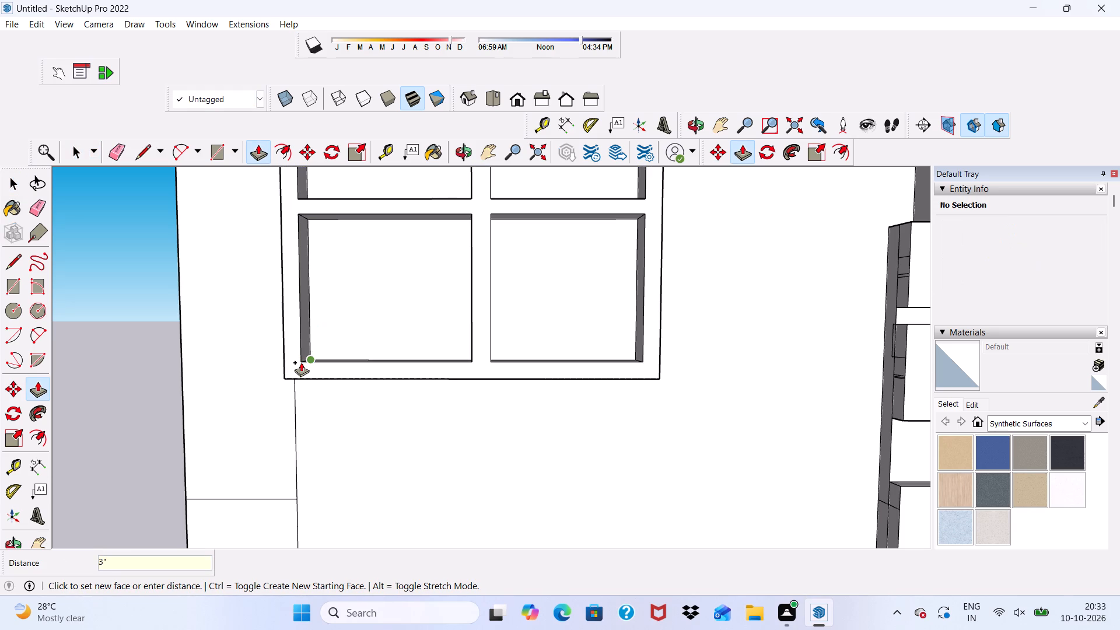
{"action": "key", "text": "Return"}
Draw a horizontal bar rectangle about 4' 11 3/4" wide and 4 11/16" high across both panes of the window directly below, in its lower half.
{"action": "scroll", "coordinate": [301, 362], "scroll_direction": "down", "scroll_amount": 14}
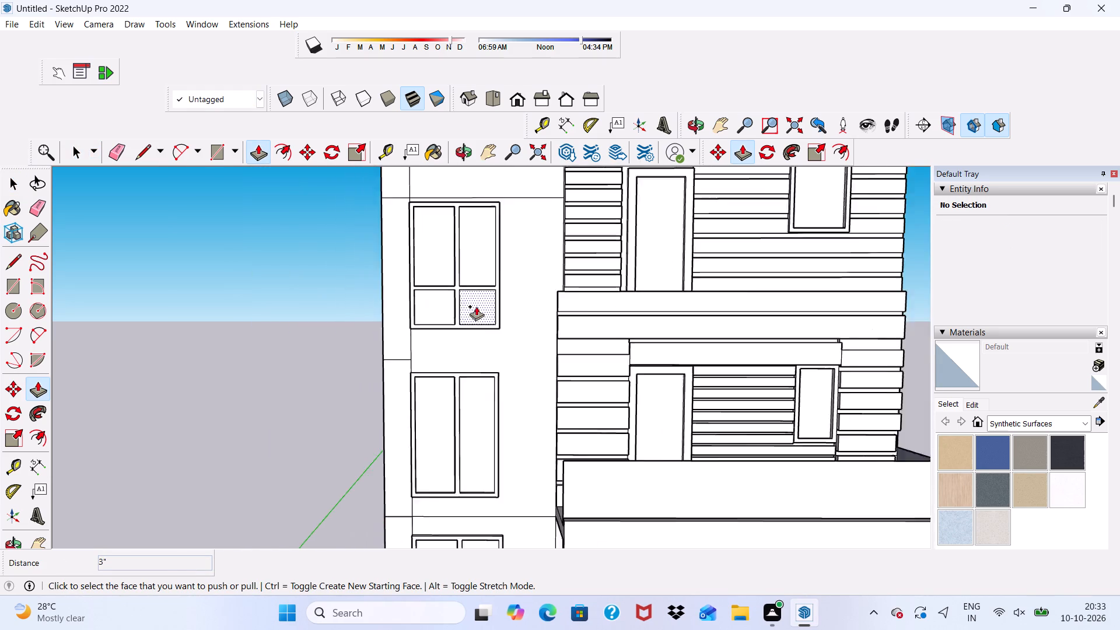
{"action": "scroll", "coordinate": [476, 306], "scroll_direction": "down", "scroll_amount": 2}
{"action": "middle_click_drag", "start_coordinate": [470, 316], "coordinate": [551, 265]}
{"action": "scroll", "coordinate": [442, 443], "scroll_direction": "up", "scroll_amount": 6}
{"action": "scroll", "coordinate": [441, 412], "scroll_direction": "down", "scroll_amount": 1}
{"action": "middle_click_drag", "start_coordinate": [441, 412], "coordinate": [340, 452]}
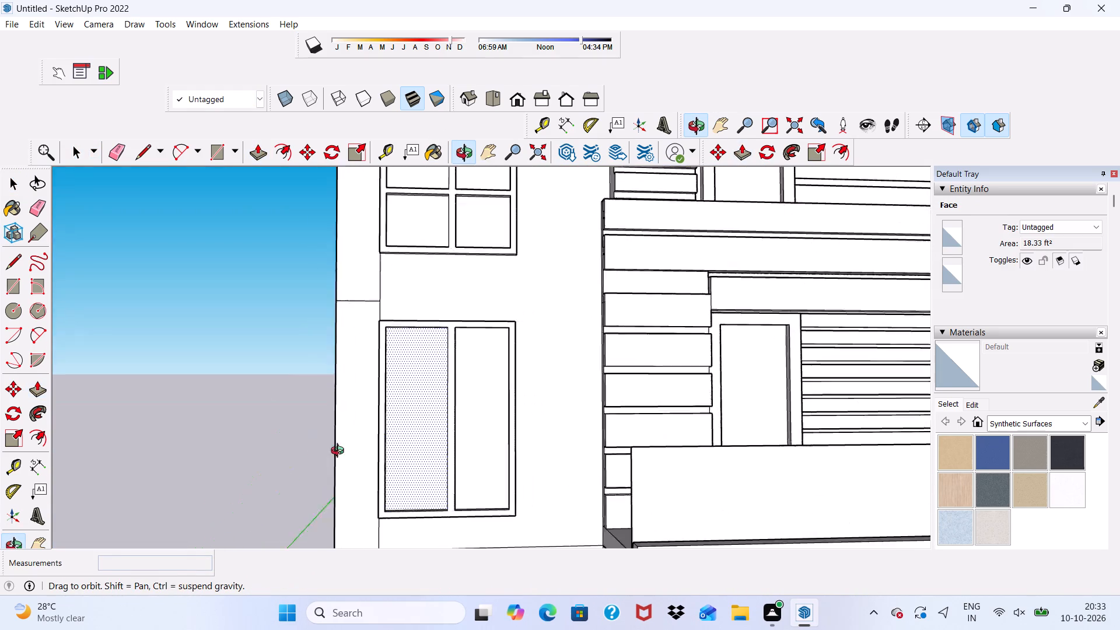
{"action": "middle_click_drag", "start_coordinate": [340, 452], "coordinate": [268, 475]}
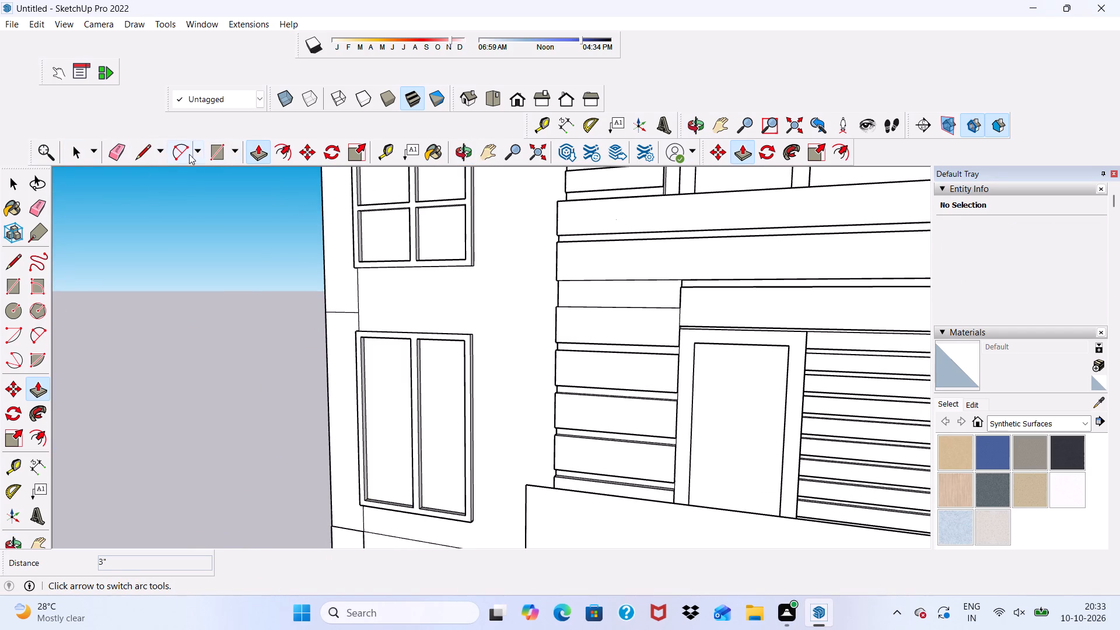
{"action": "left_click", "coordinate": [207, 153]}
{"action": "scroll", "coordinate": [384, 437], "scroll_direction": "up", "scroll_amount": 6}
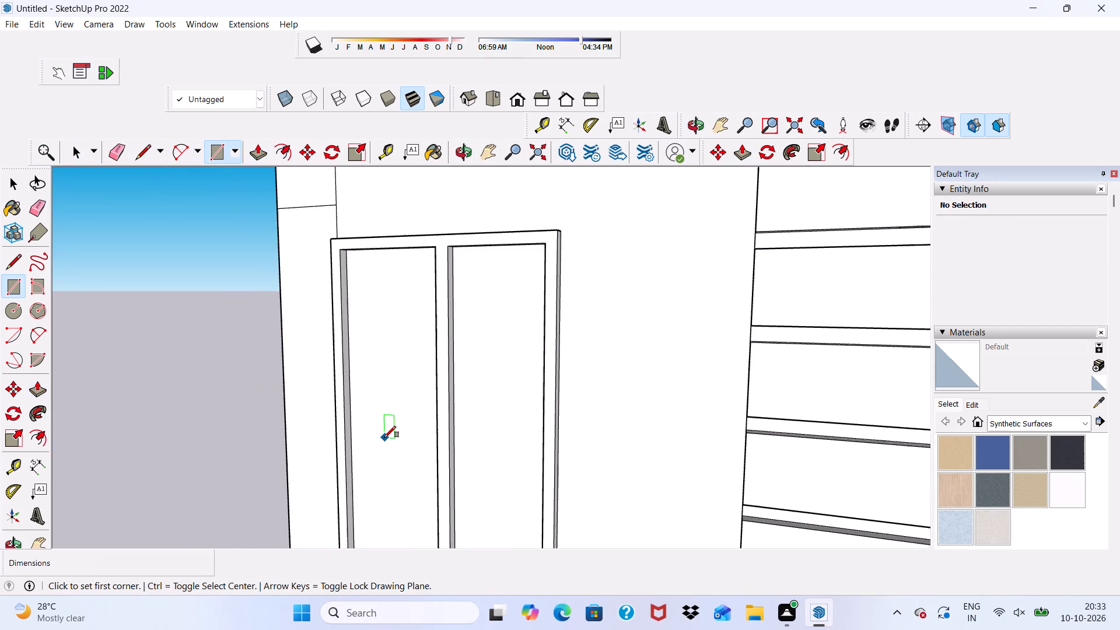
{"action": "scroll", "coordinate": [328, 446], "scroll_direction": "up", "scroll_amount": 3}
{"action": "left_click", "coordinate": [355, 475]}
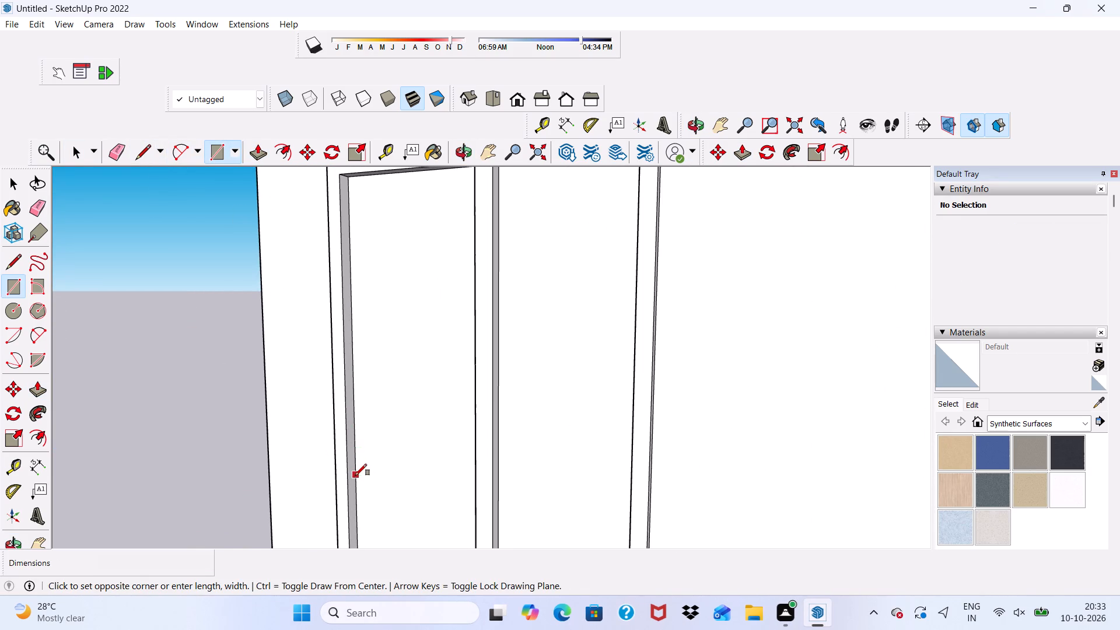
{"action": "scroll", "coordinate": [362, 468], "scroll_direction": "down", "scroll_amount": 4}
{"action": "middle_click_drag", "start_coordinate": [414, 448], "coordinate": [572, 441]}
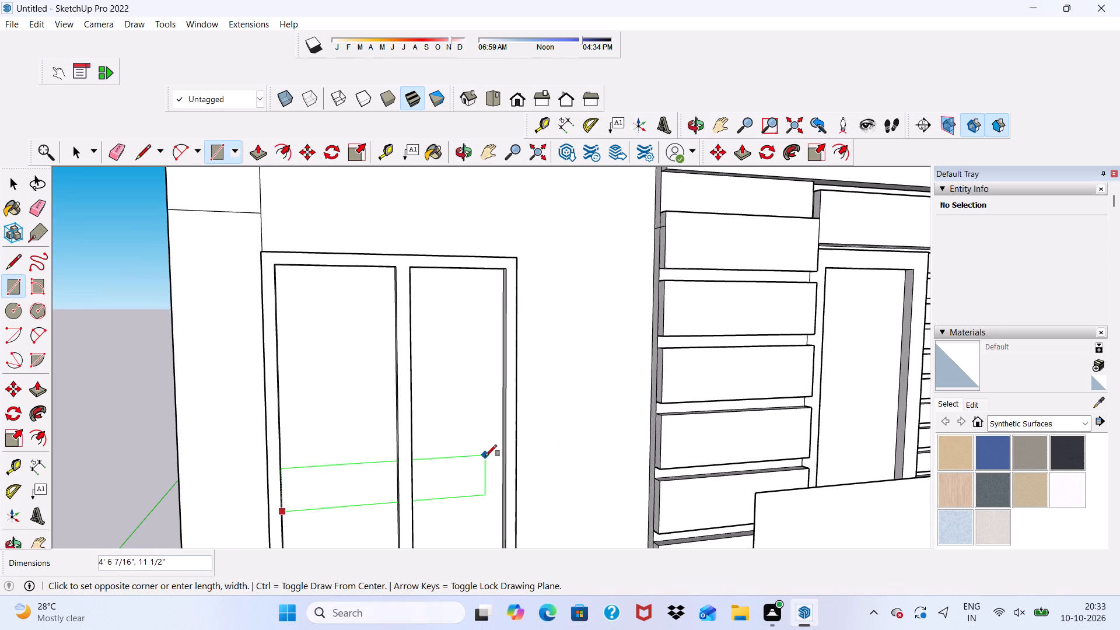
{"action": "scroll", "coordinate": [502, 473], "scroll_direction": "up", "scroll_amount": 4}
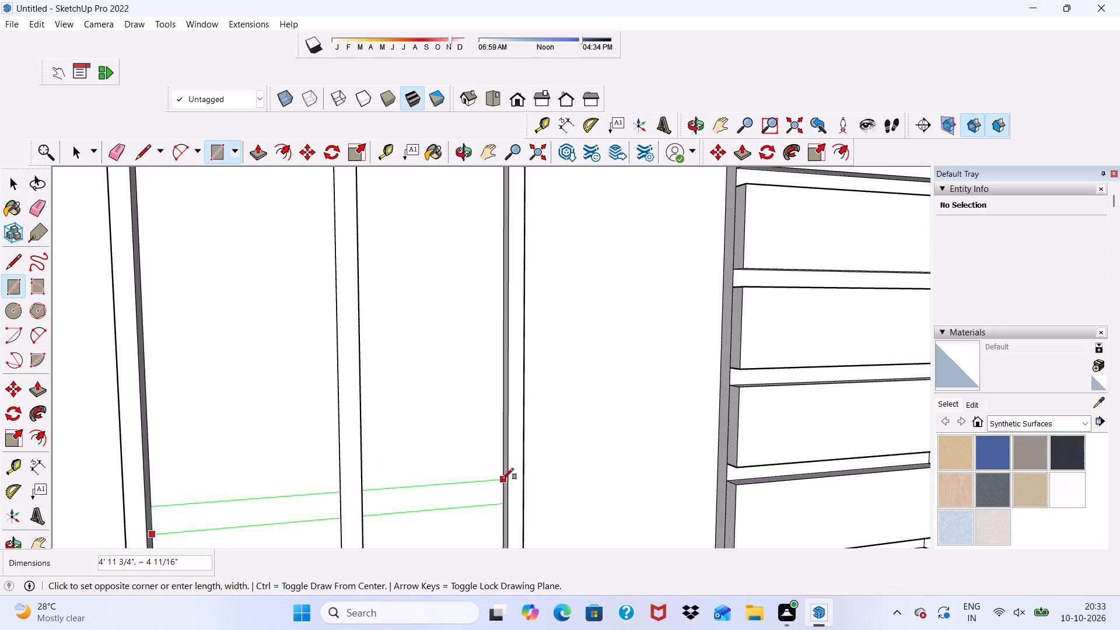
{"action": "left_click", "coordinate": [502, 480]}
Push/Pull both segments of that window's horizontal bar outward 3", flush with the frame and mullion.
{"action": "scroll", "coordinate": [390, 384], "scroll_direction": "down", "scroll_amount": 8}
{"action": "middle_click_drag", "start_coordinate": [368, 410], "coordinate": [308, 418]}
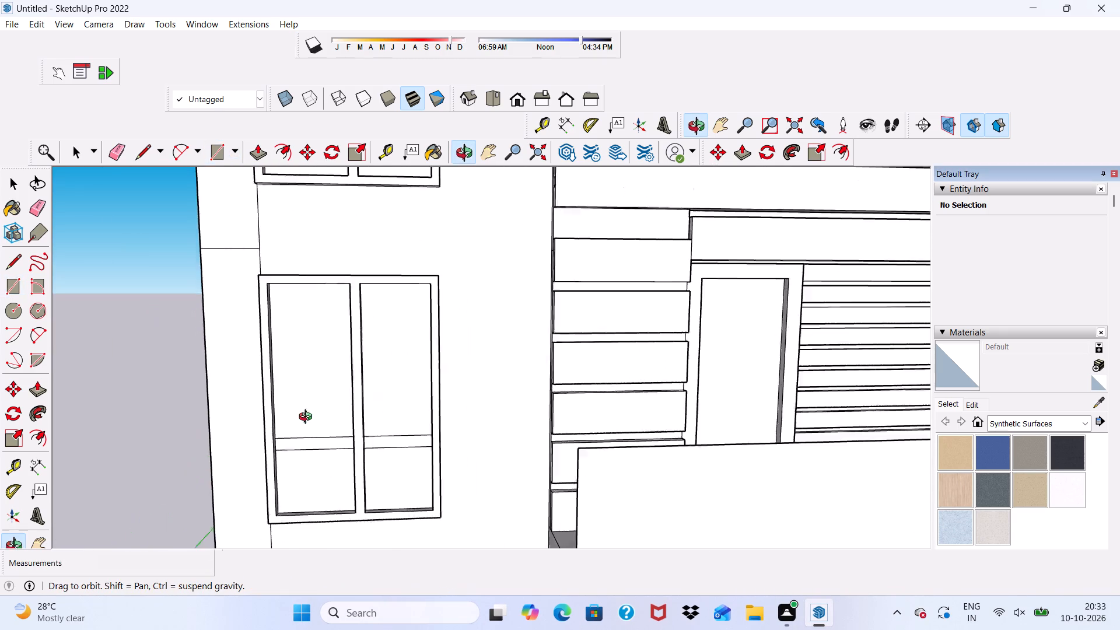
{"action": "middle_click_drag", "start_coordinate": [308, 418], "coordinate": [274, 401]}
{"action": "key", "text": "space"}
{"action": "scroll", "coordinate": [274, 400], "scroll_direction": "up", "scroll_amount": 5}
{"action": "key", "text": "space"}
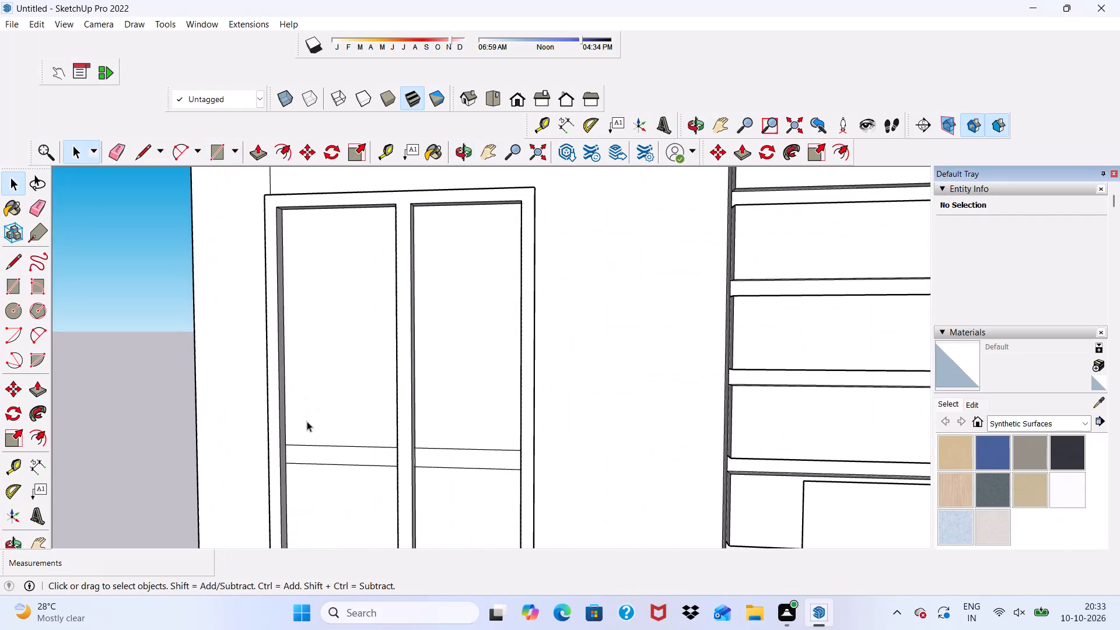
{"action": "left_click", "coordinate": [257, 143]}
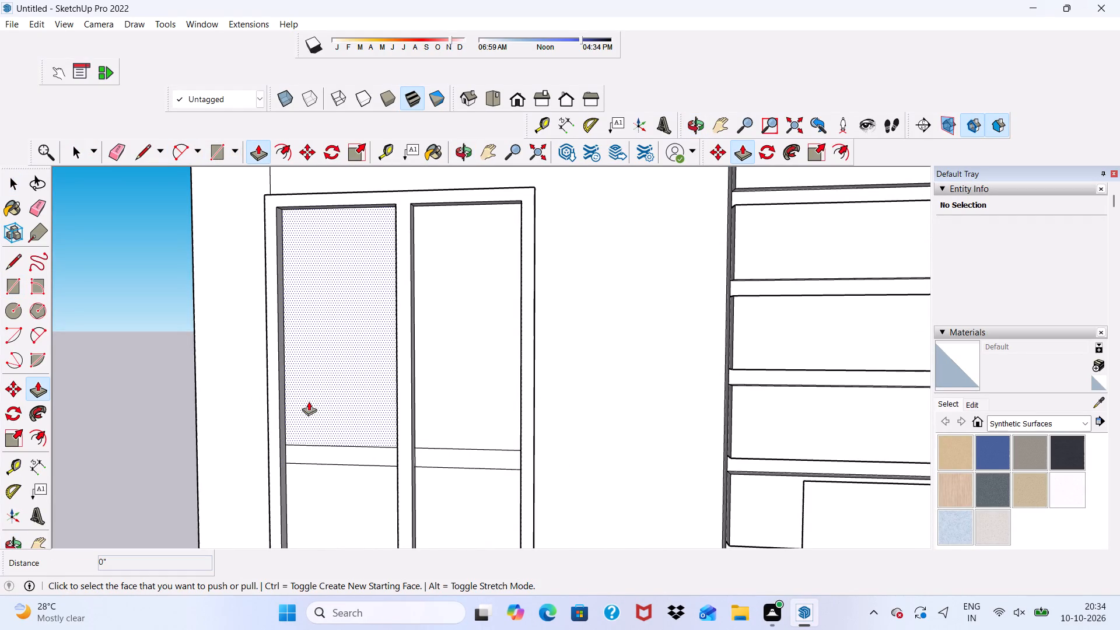
{"action": "left_click", "coordinate": [323, 448]}
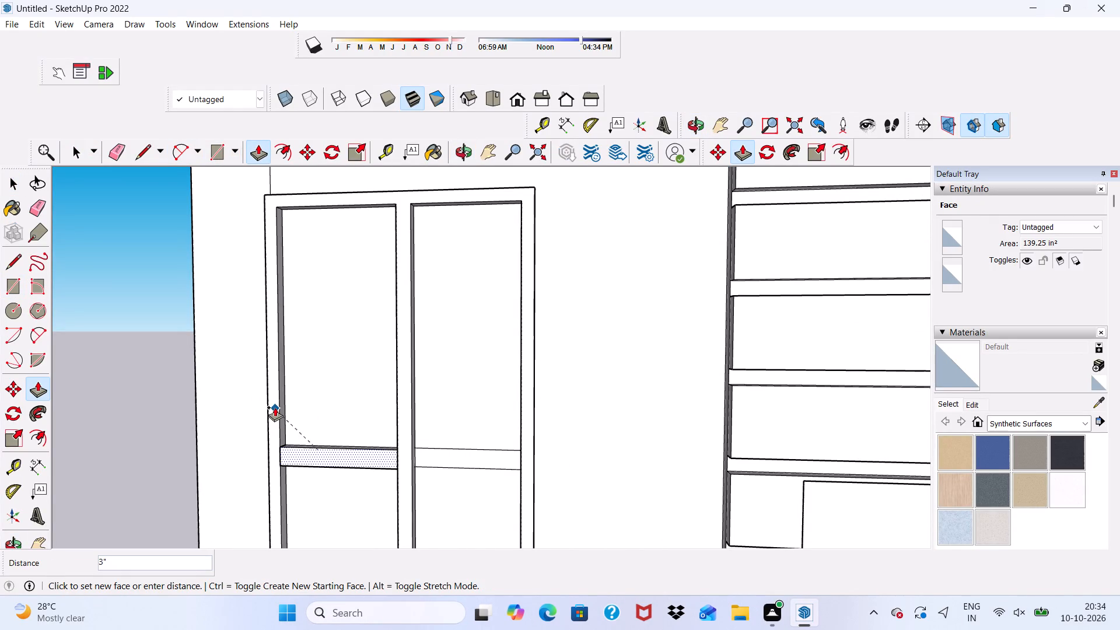
{"action": "left_click", "coordinate": [275, 407]}
{"action": "left_click", "coordinate": [451, 455]}
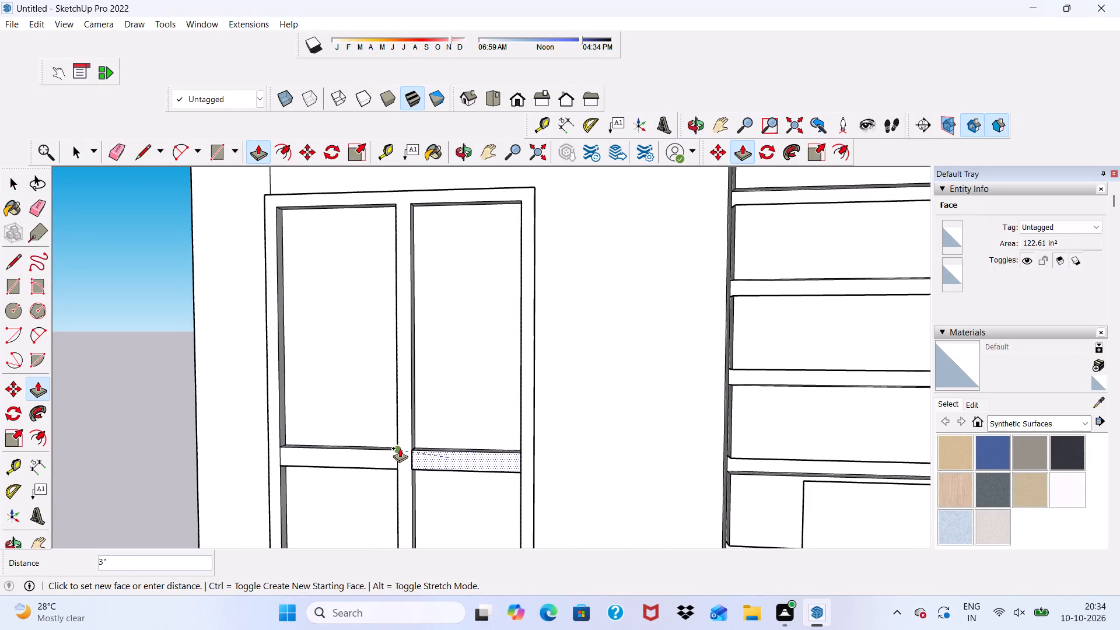
{"action": "left_click", "coordinate": [400, 444]}
Erase the short vertical edges separating the bar segments from the mullion at their crossing.
{"action": "scroll", "coordinate": [393, 451], "scroll_direction": "up", "scroll_amount": 1}
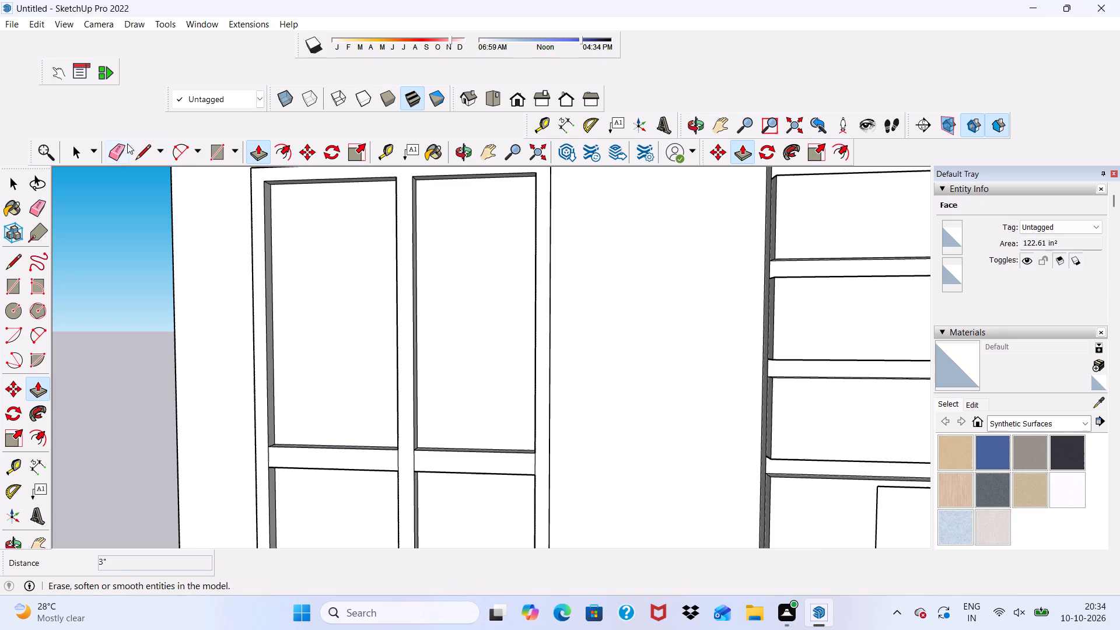
{"action": "double_click", "coordinate": [118, 148]}
{"action": "scroll", "coordinate": [330, 354], "scroll_direction": "up", "scroll_amount": 3}
{"action": "scroll", "coordinate": [358, 395], "scroll_direction": "down", "scroll_amount": 1}
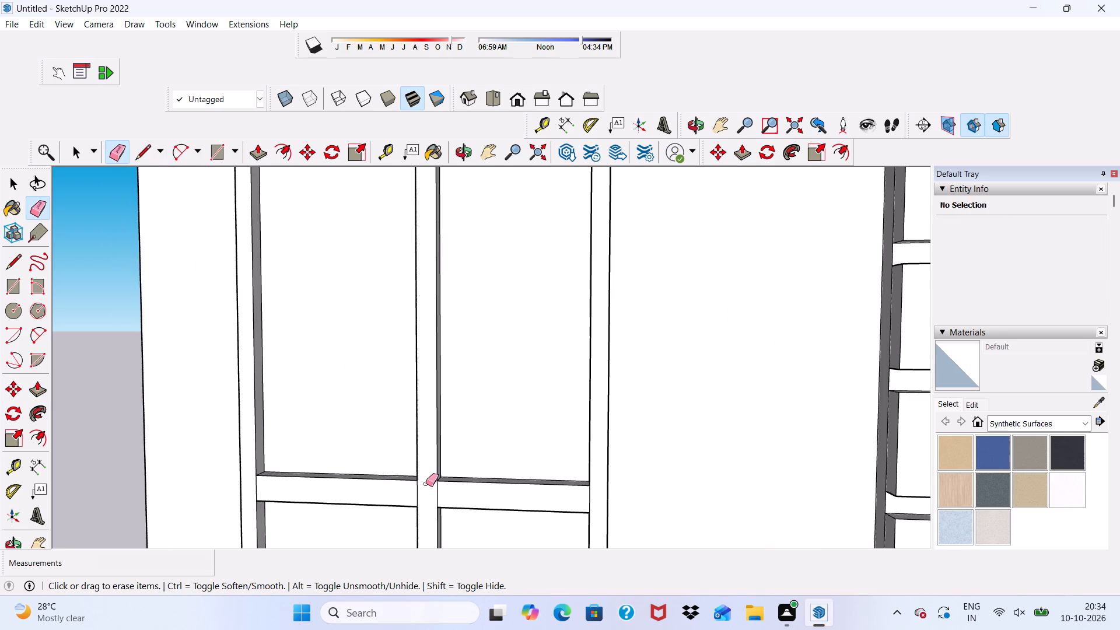
{"action": "scroll", "coordinate": [426, 485], "scroll_direction": "up", "scroll_amount": 2}
{"action": "left_click", "coordinate": [415, 491]}
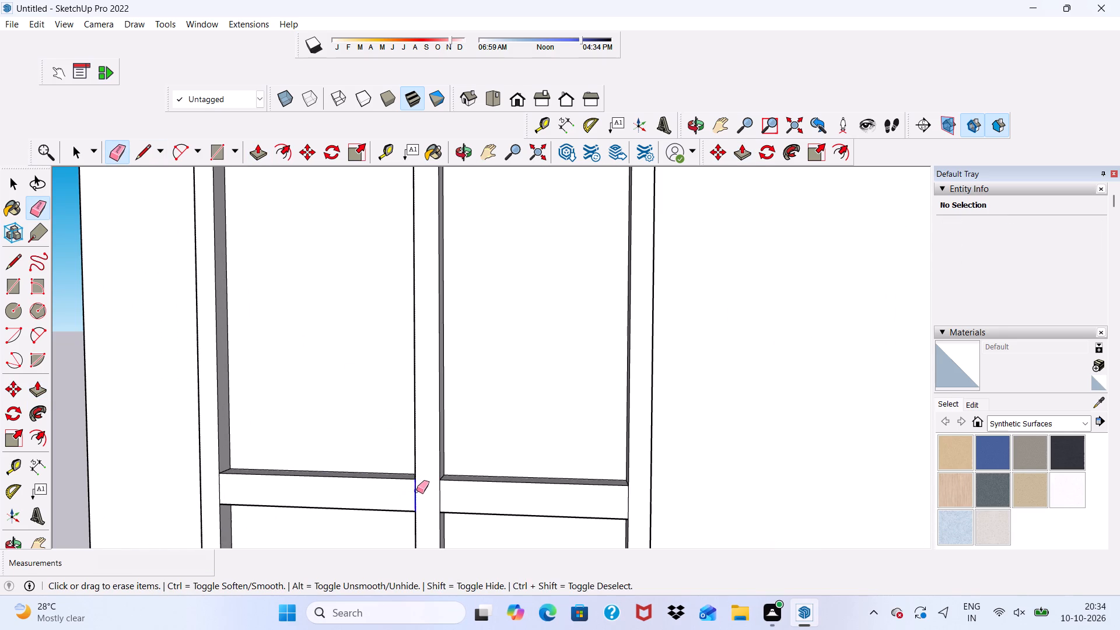
{"action": "double_click", "coordinate": [437, 495]}
{"action": "scroll", "coordinate": [435, 477], "scroll_direction": "down", "scroll_amount": 4}
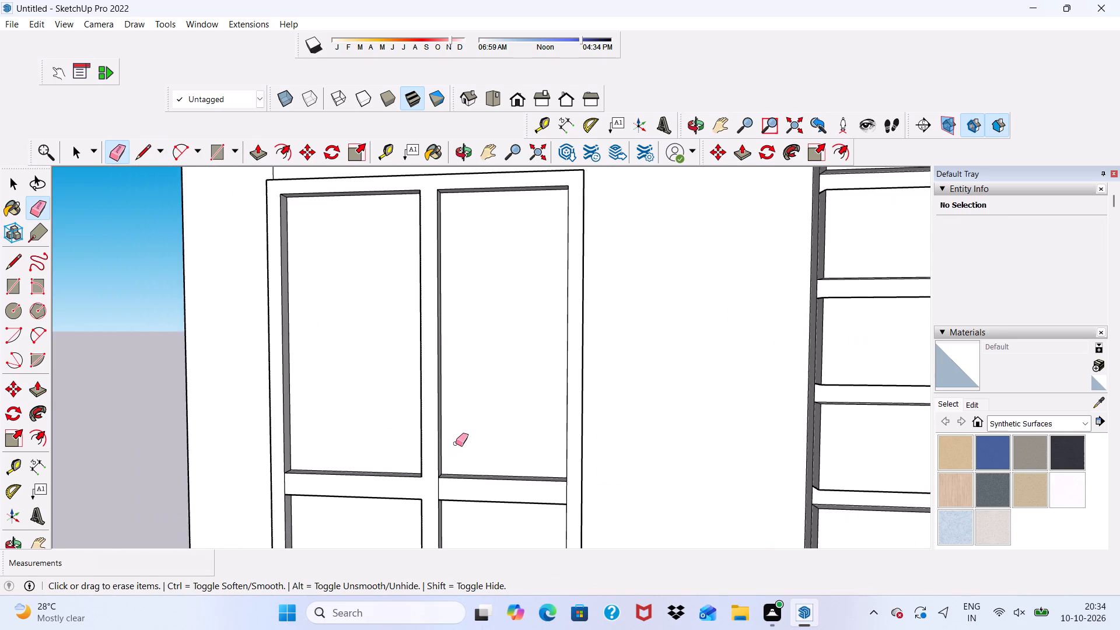
{"action": "scroll", "coordinate": [457, 429], "scroll_direction": "down", "scroll_amount": 5}
{"action": "scroll", "coordinate": [453, 480], "scroll_direction": "up", "scroll_amount": 11}
{"action": "left_click", "coordinate": [430, 443]}
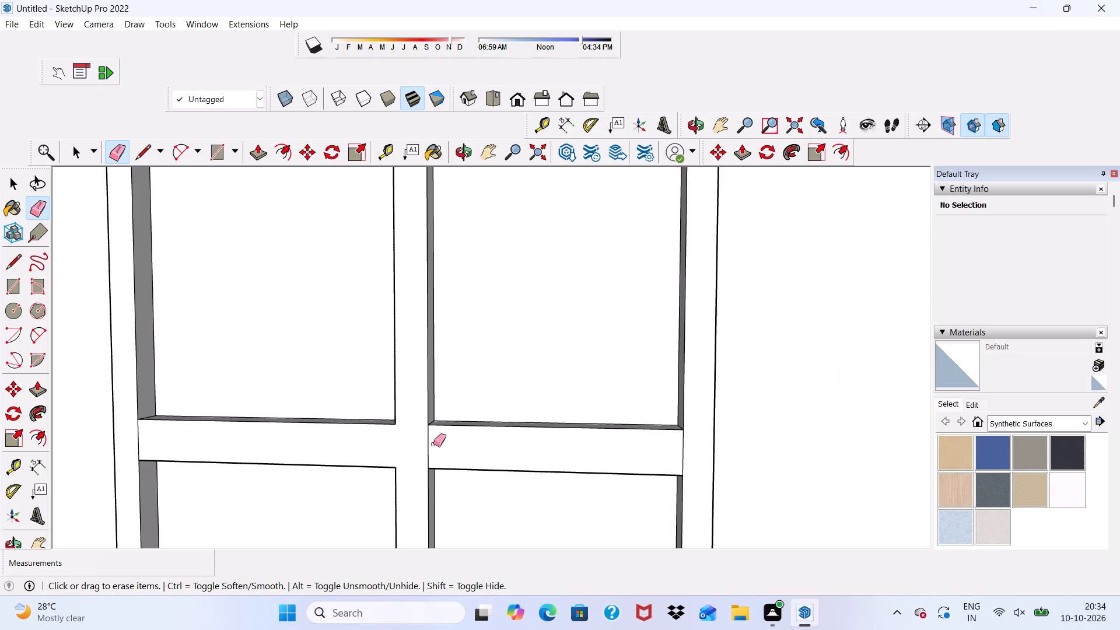
{"action": "left_click_drag", "start_coordinate": [433, 444], "coordinate": [426, 452]}
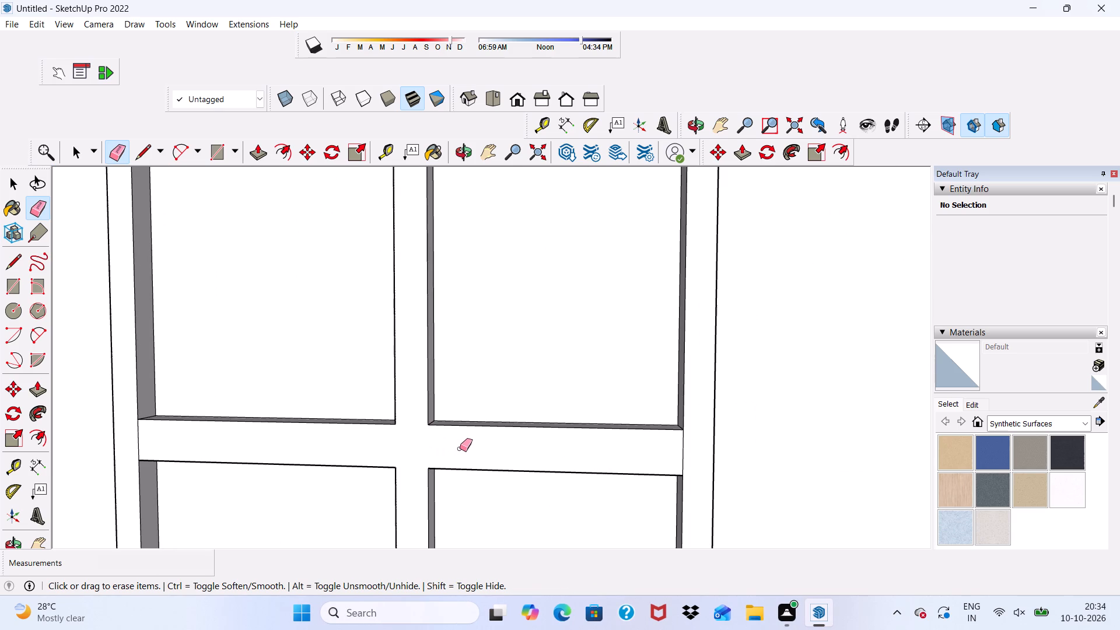
{"action": "key", "text": "space"}
Draw a horizontal bar rectangle about 5' 3 1/16" wide and 5 3/16" high across both panes of the next window down, beside the lower balcony.
{"action": "scroll", "coordinate": [470, 431], "scroll_direction": "down", "scroll_amount": 4}
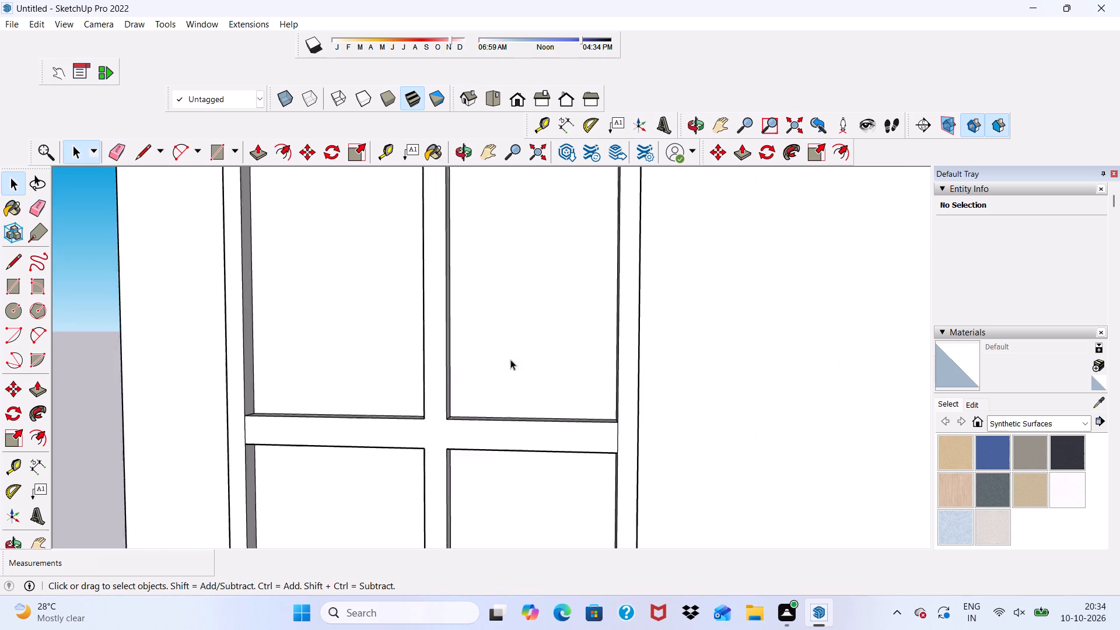
{"action": "scroll", "coordinate": [510, 359], "scroll_direction": "down", "scroll_amount": 6}
{"action": "scroll", "coordinate": [499, 237], "scroll_direction": "down", "scroll_amount": 5}
{"action": "scroll", "coordinate": [530, 283], "scroll_direction": "down", "scroll_amount": 4}
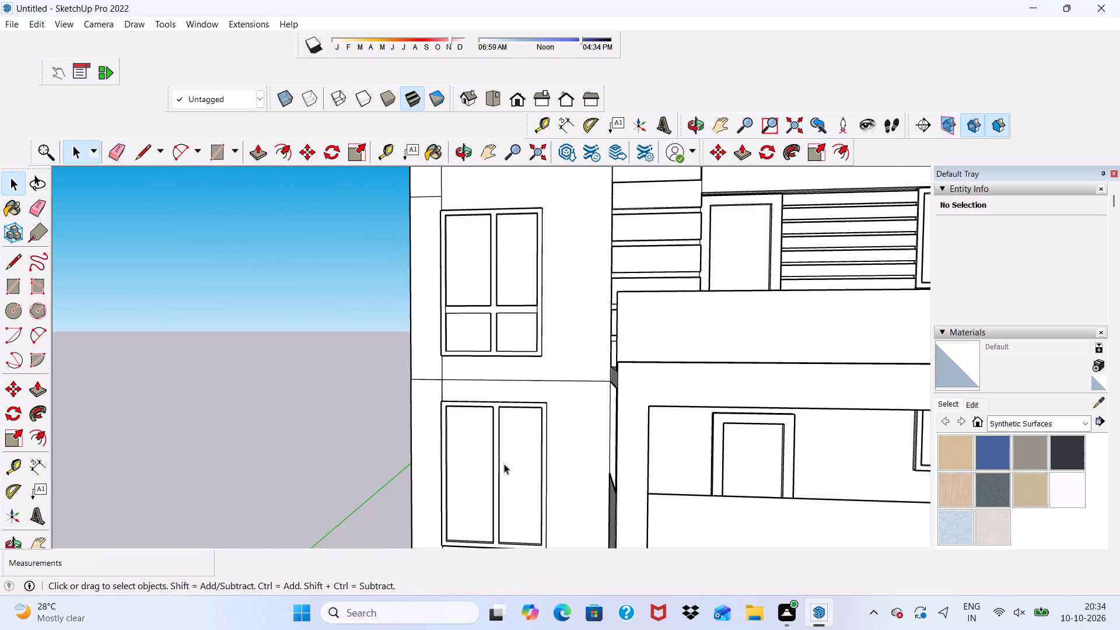
{"action": "scroll", "coordinate": [504, 464], "scroll_direction": "up", "scroll_amount": 3}
{"action": "scroll", "coordinate": [507, 408], "scroll_direction": "down", "scroll_amount": 5}
{"action": "scroll", "coordinate": [510, 450], "scroll_direction": "up", "scroll_amount": 6}
{"action": "scroll", "coordinate": [499, 390], "scroll_direction": "down", "scroll_amount": 7}
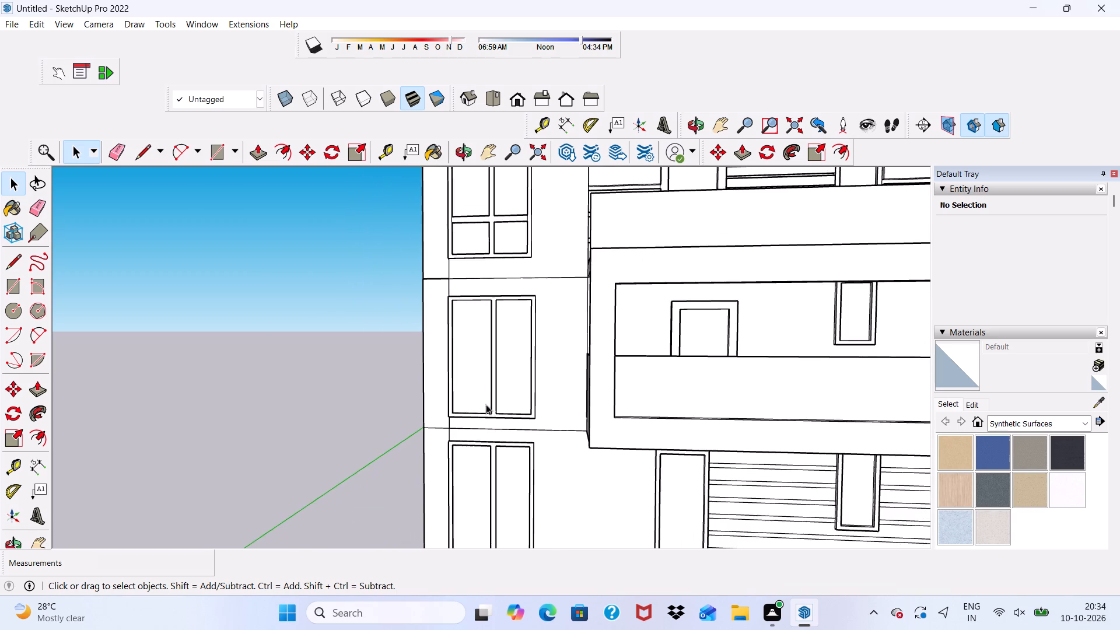
{"action": "scroll", "coordinate": [509, 489], "scroll_direction": "down", "scroll_amount": 1}
{"action": "scroll", "coordinate": [512, 416], "scroll_direction": "up", "scroll_amount": 5}
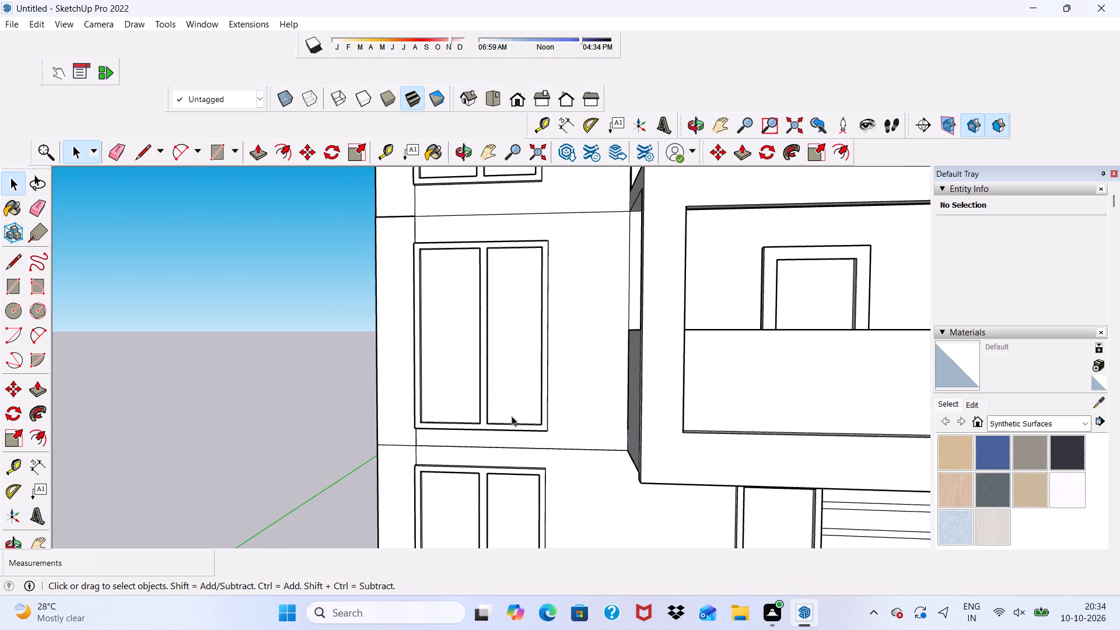
{"action": "middle_click_drag", "start_coordinate": [504, 391], "coordinate": [401, 439]}
{"action": "scroll", "coordinate": [408, 335], "scroll_direction": "up", "scroll_amount": 1}
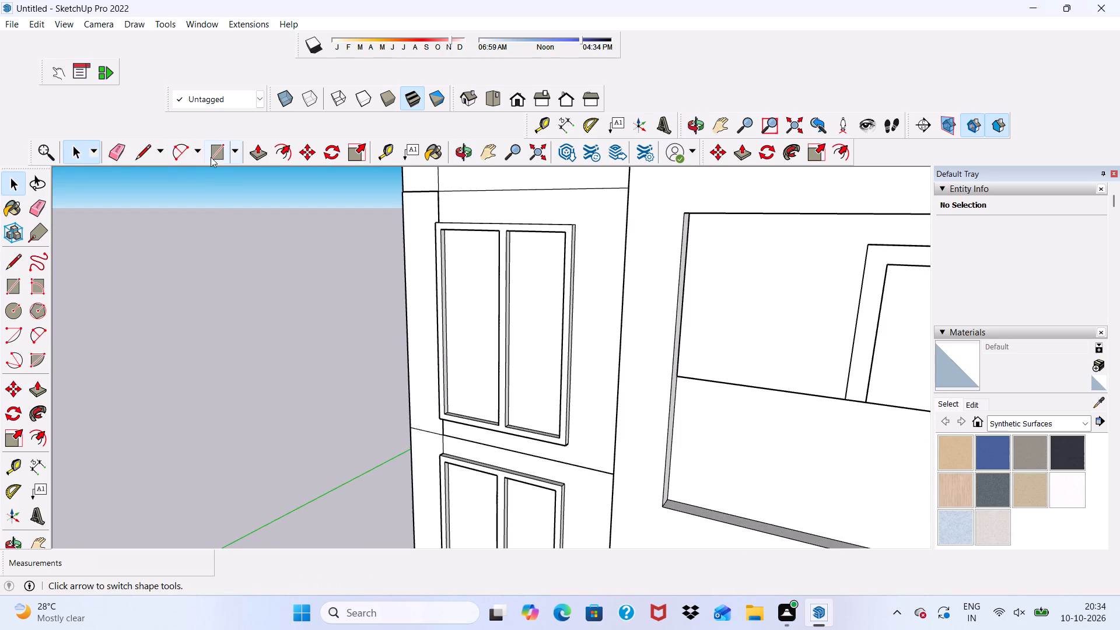
{"action": "left_click", "coordinate": [214, 152]}
{"action": "scroll", "coordinate": [450, 369], "scroll_direction": "up", "scroll_amount": 4}
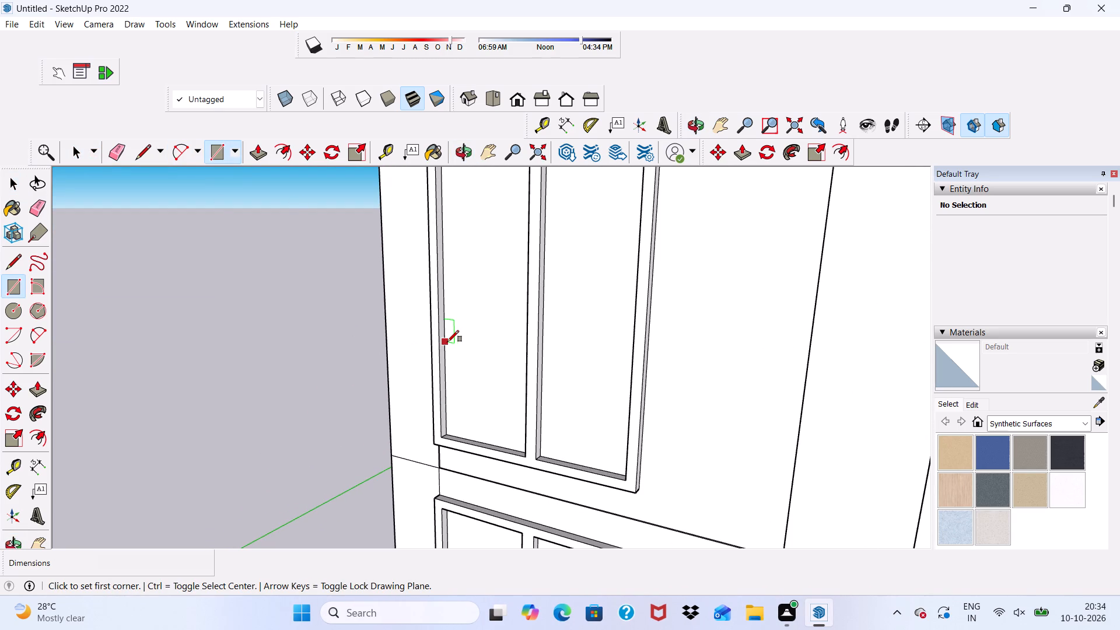
{"action": "left_click", "coordinate": [444, 339]}
{"action": "scroll", "coordinate": [467, 349], "scroll_direction": "down", "scroll_amount": 4}
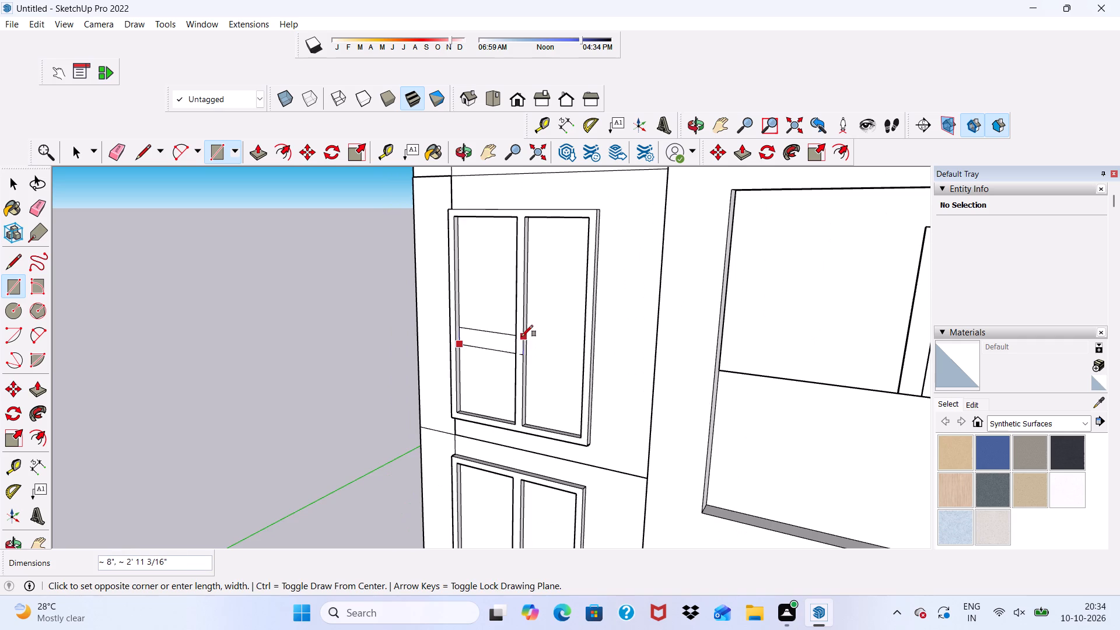
{"action": "scroll", "coordinate": [521, 337], "scroll_direction": "down", "scroll_amount": 1}
{"action": "middle_click_drag", "start_coordinate": [522, 337], "coordinate": [726, 289]}
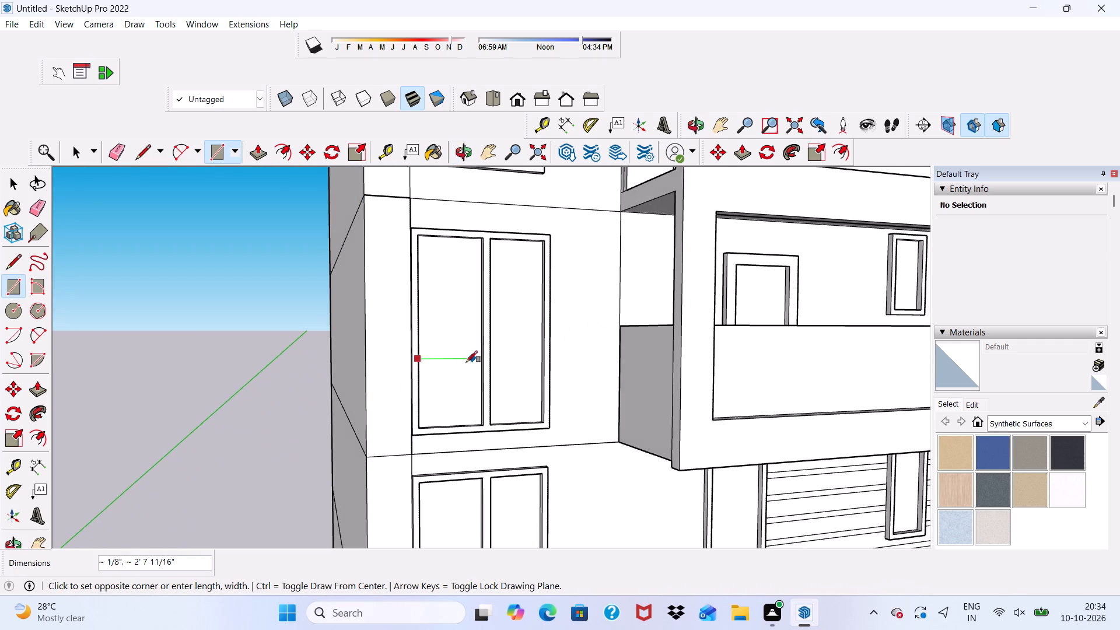
{"action": "scroll", "coordinate": [466, 362], "scroll_direction": "up", "scroll_amount": 4}
{"action": "scroll", "coordinate": [535, 347], "scroll_direction": "up", "scroll_amount": 3}
{"action": "scroll", "coordinate": [588, 339], "scroll_direction": "up", "scroll_amount": 3}
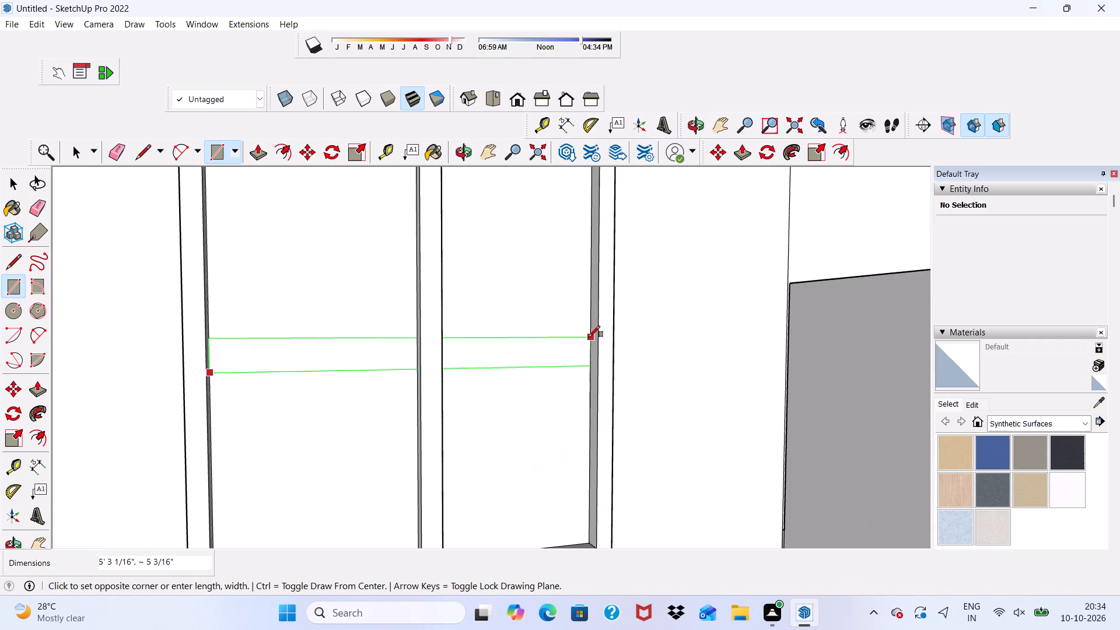
{"action": "left_click", "coordinate": [589, 337]}
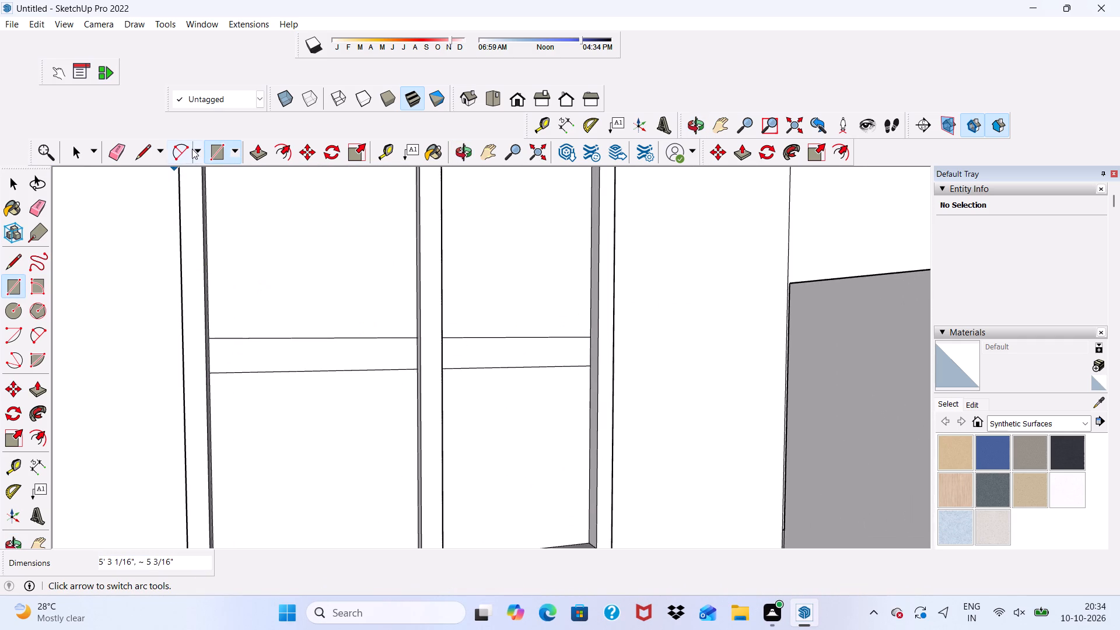
Push/Pull both segments of this window's horizontal bar outward 3", flush with the frame and mullion.
{"action": "left_click", "coordinate": [258, 148]}
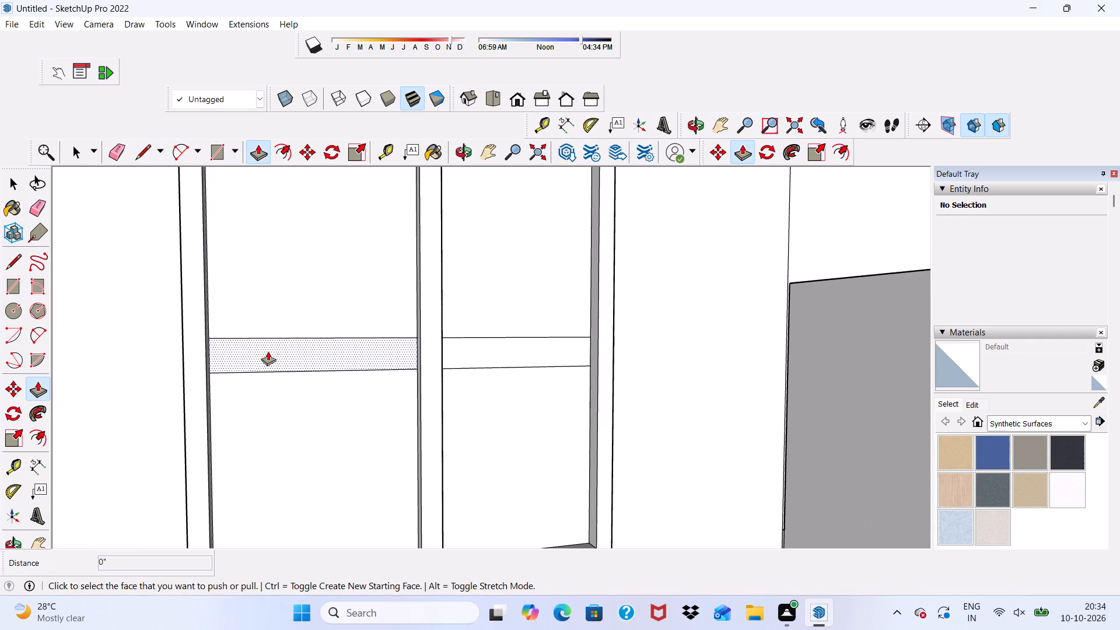
{"action": "left_click", "coordinate": [268, 351]}
{"action": "left_click", "coordinate": [435, 304]}
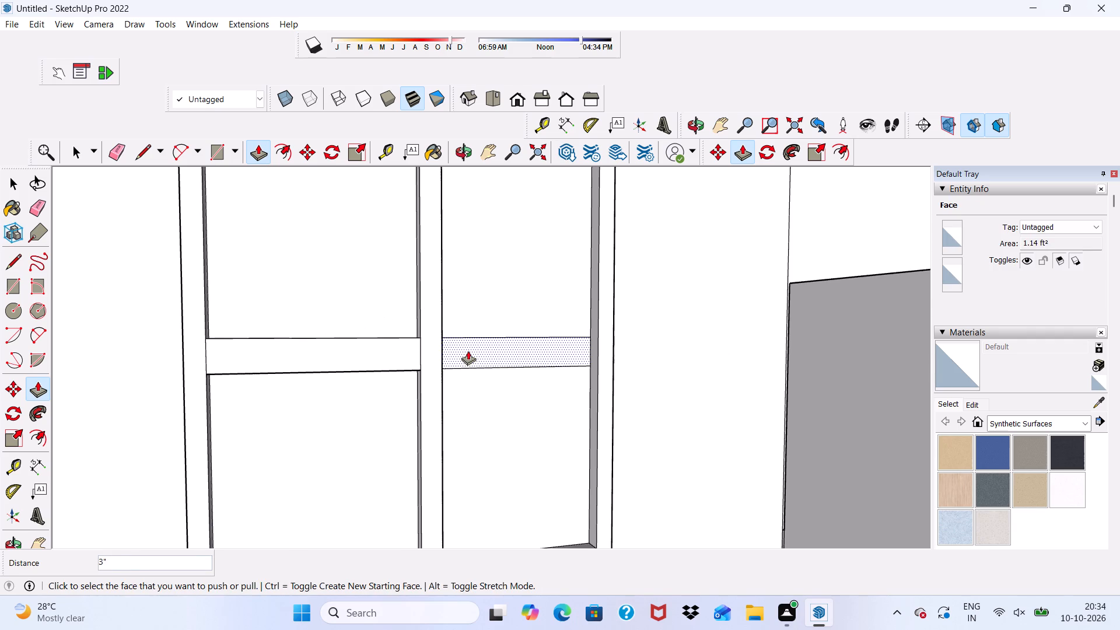
{"action": "left_click", "coordinate": [468, 351]}
{"action": "left_click", "coordinate": [393, 348]}
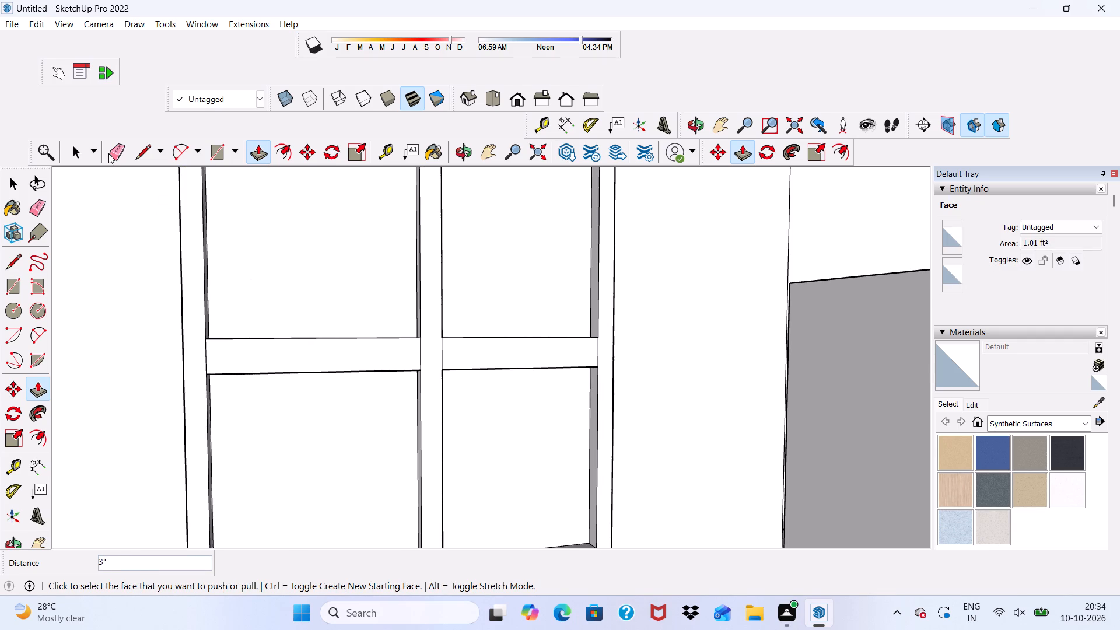
Erase the short vertical edges between the bar segments and the mullion on the window beside the lower balcony.
{"action": "left_click_drag", "start_coordinate": [110, 152], "coordinate": [116, 152]}
{"action": "left_click_drag", "start_coordinate": [410, 351], "coordinate": [463, 351]}
{"action": "left_click", "coordinate": [463, 351]}
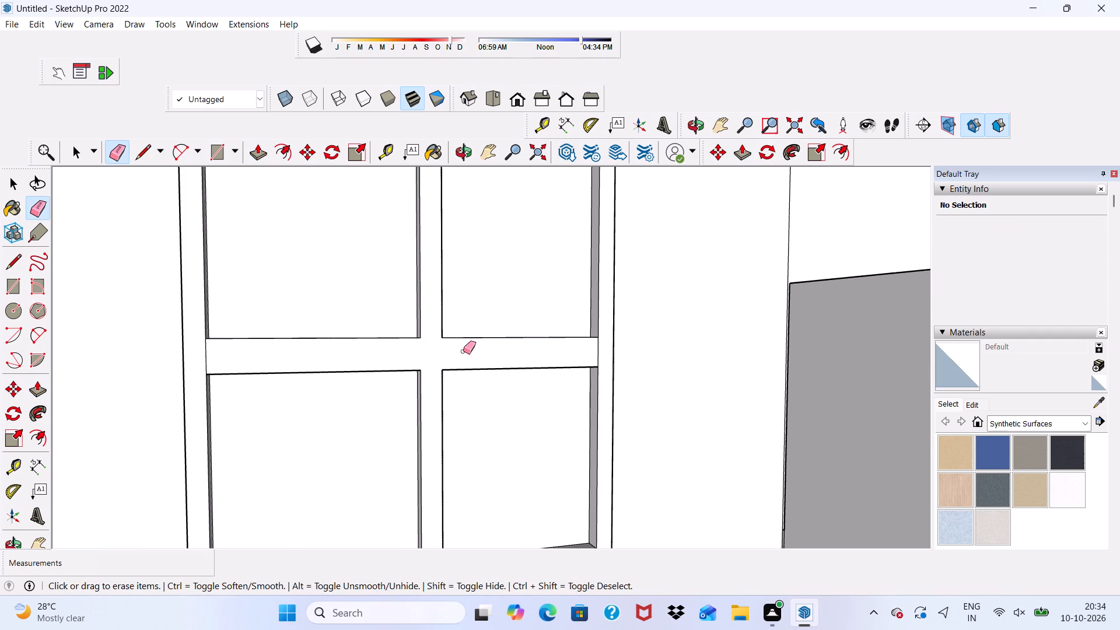
{"action": "scroll", "coordinate": [323, 335], "scroll_direction": "down", "scroll_amount": 20}
{"action": "scroll", "coordinate": [323, 335], "scroll_direction": "down", "scroll_amount": 2}
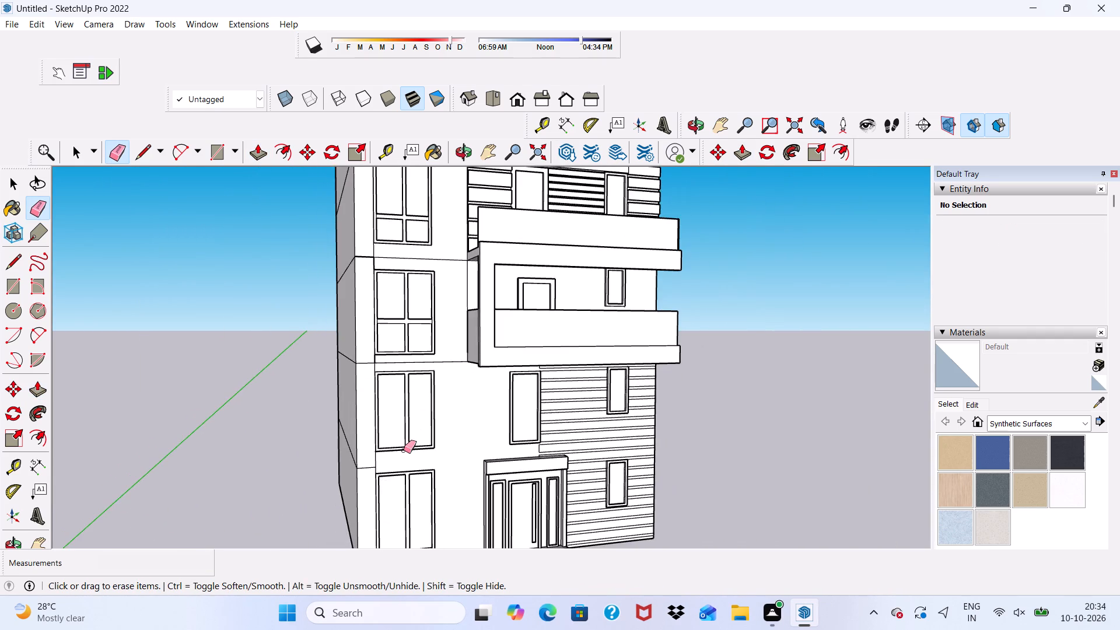
{"action": "middle_click_drag", "start_coordinate": [404, 450], "coordinate": [325, 432]}
{"action": "key", "text": "space"}
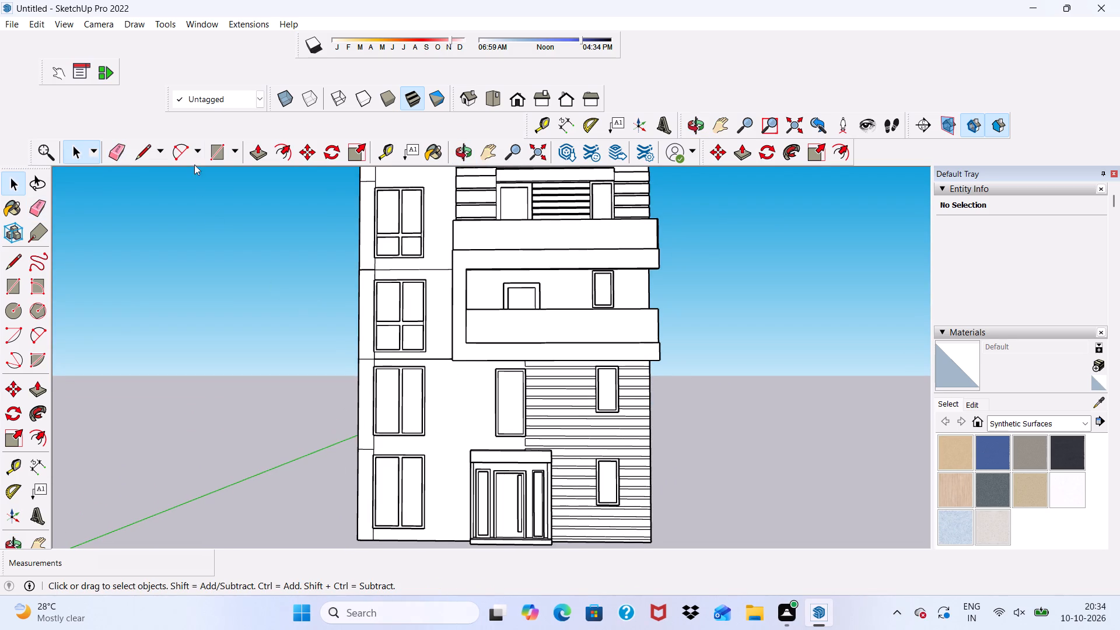
Draw a bar rectangle about 5' 2 1/8" wide and 3 1/4" high across both panes of the two-pane window one storey above ground level.
{"action": "left_click", "coordinate": [211, 144]}
{"action": "scroll", "coordinate": [410, 498], "scroll_direction": "up", "scroll_amount": 5}
{"action": "scroll", "coordinate": [356, 365], "scroll_direction": "up", "scroll_amount": 9}
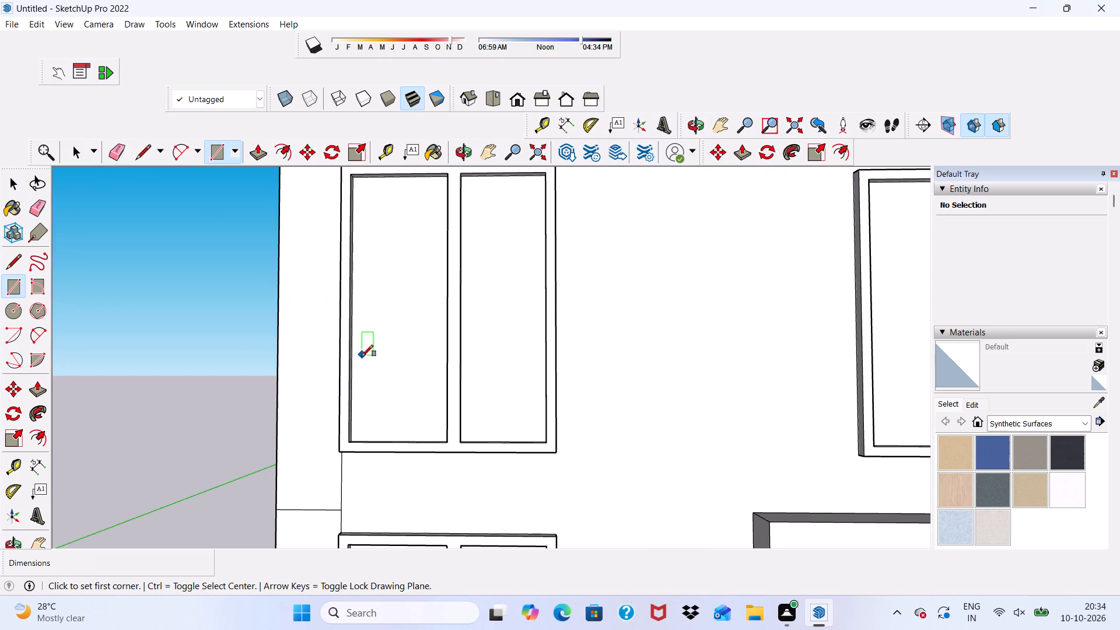
{"action": "middle_click_drag", "start_coordinate": [362, 356], "coordinate": [332, 367]}
{"action": "scroll", "coordinate": [353, 375], "scroll_direction": "up", "scroll_amount": 4}
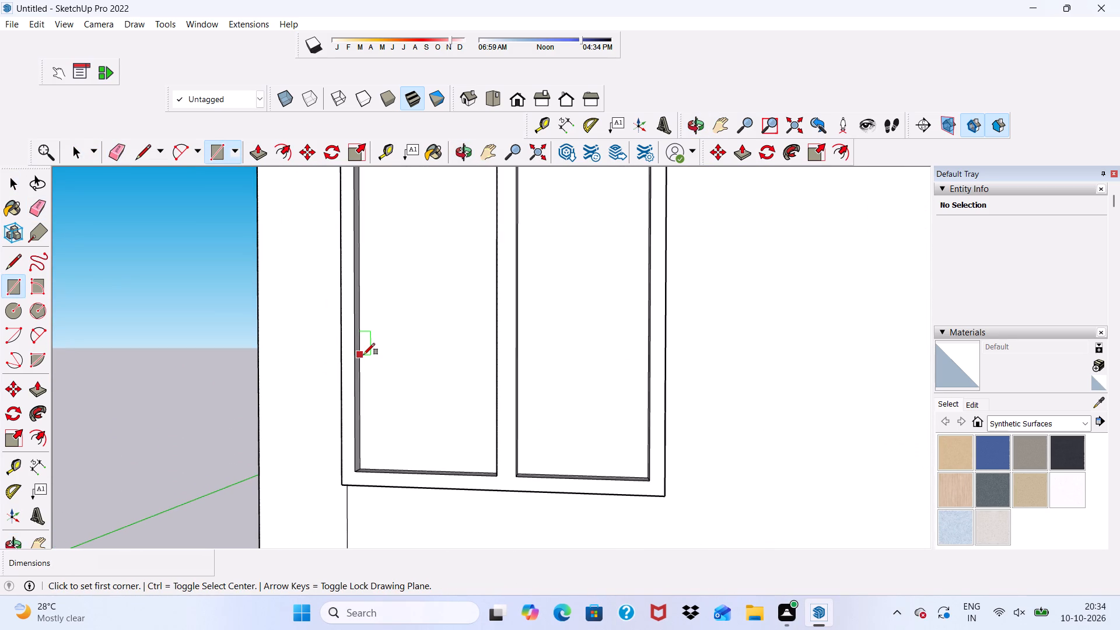
{"action": "left_click", "coordinate": [361, 342]}
{"action": "scroll", "coordinate": [400, 357], "scroll_direction": "down", "scroll_amount": 4}
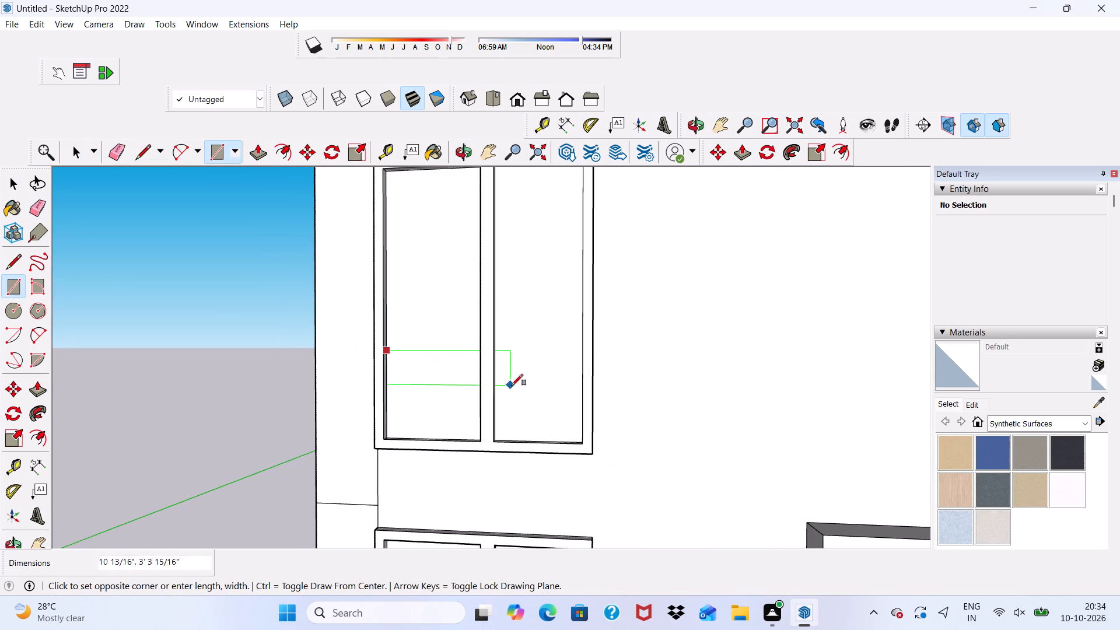
{"action": "middle_click_drag", "start_coordinate": [575, 355], "coordinate": [684, 378]}
{"action": "scroll", "coordinate": [573, 356], "scroll_direction": "up", "scroll_amount": 4}
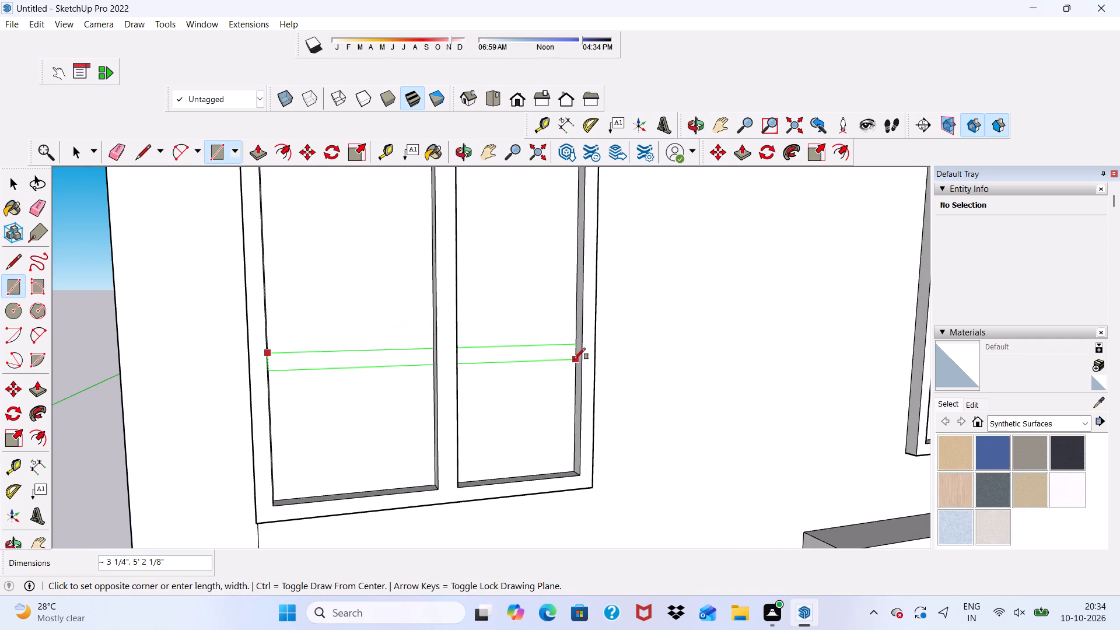
{"action": "left_click", "coordinate": [574, 359]}
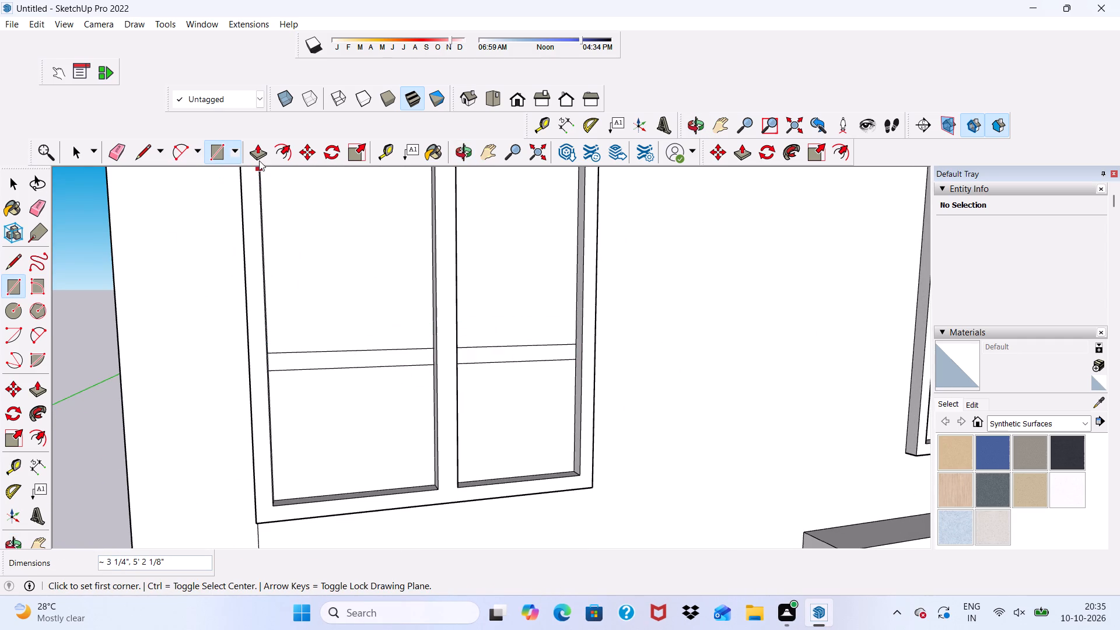
Push/Pull both bar segments of the window one storey above ground level outward 3", flush with its frame.
{"action": "left_click", "coordinate": [259, 160]}
{"action": "left_click", "coordinate": [315, 359]}
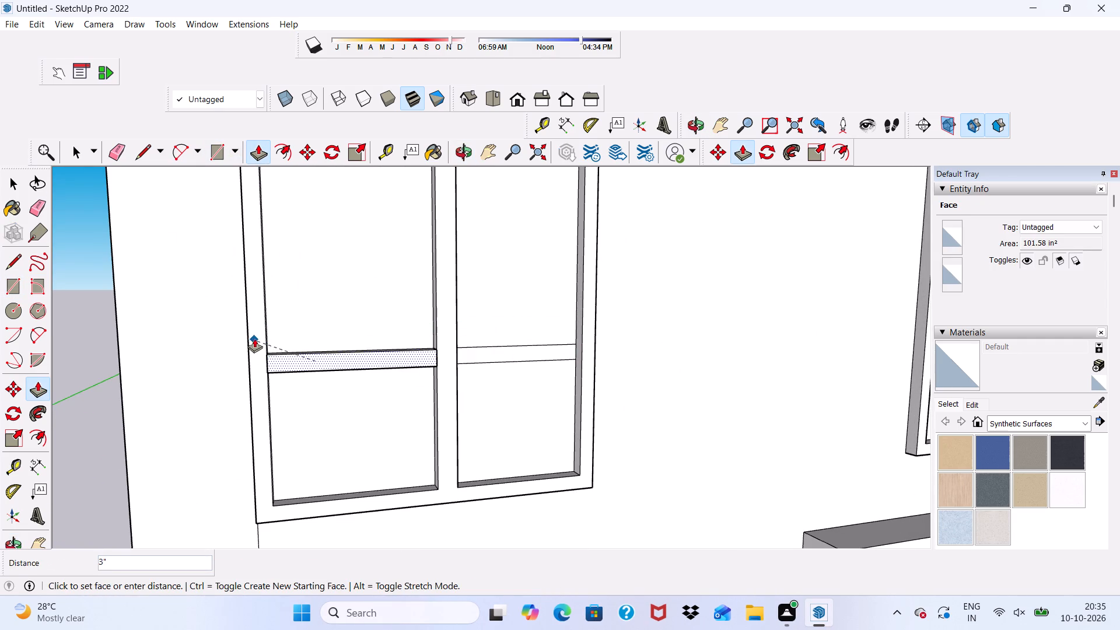
{"action": "left_click", "coordinate": [254, 338]}
{"action": "scroll", "coordinate": [474, 353], "scroll_direction": "up", "scroll_amount": 3}
{"action": "left_click", "coordinate": [474, 353]}
{"action": "left_click", "coordinate": [401, 358]}
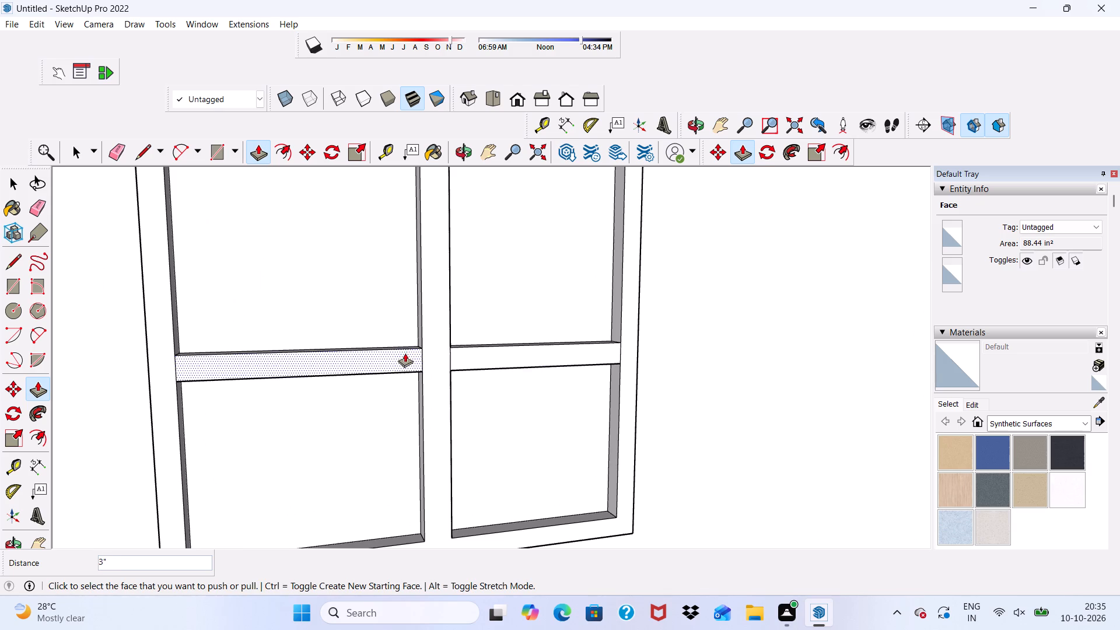
Erase the short vertical edges separating that window's bar segments from the mullion at their crossing.
{"action": "left_click", "coordinate": [114, 152]}
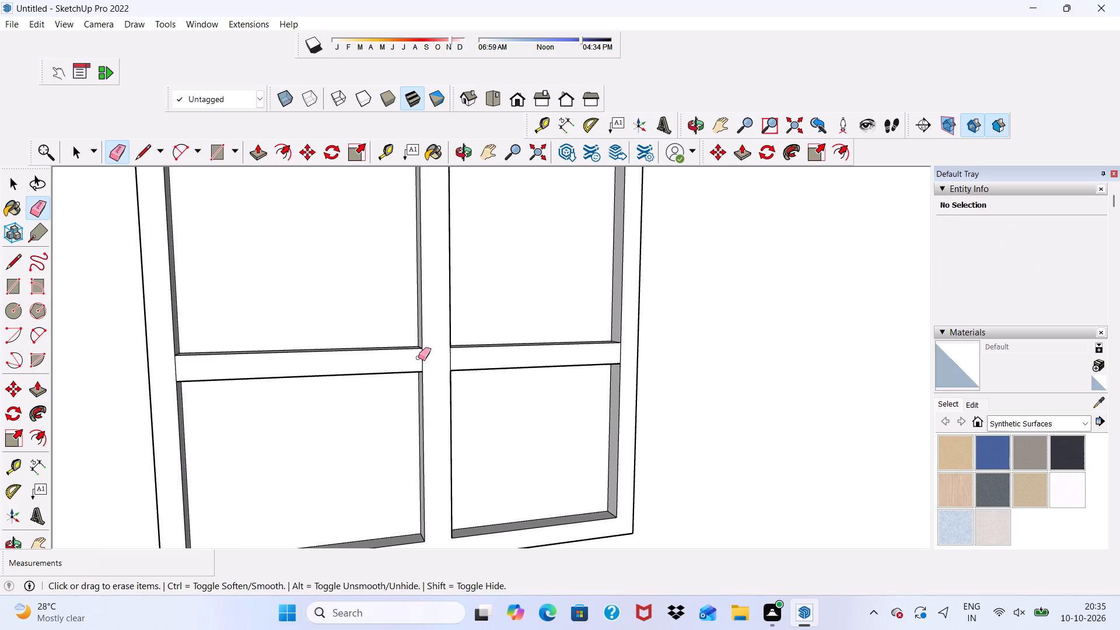
{"action": "left_click", "coordinate": [422, 356]}
{"action": "left_click_drag", "start_coordinate": [447, 358], "coordinate": [458, 356]}
{"action": "scroll", "coordinate": [441, 353], "scroll_direction": "down", "scroll_amount": 5}
{"action": "middle_click_drag", "start_coordinate": [434, 379], "coordinate": [296, 288]}
{"action": "scroll", "coordinate": [296, 291], "scroll_direction": "up", "scroll_amount": 1}
{"action": "scroll", "coordinate": [327, 338], "scroll_direction": "down", "scroll_amount": 4}
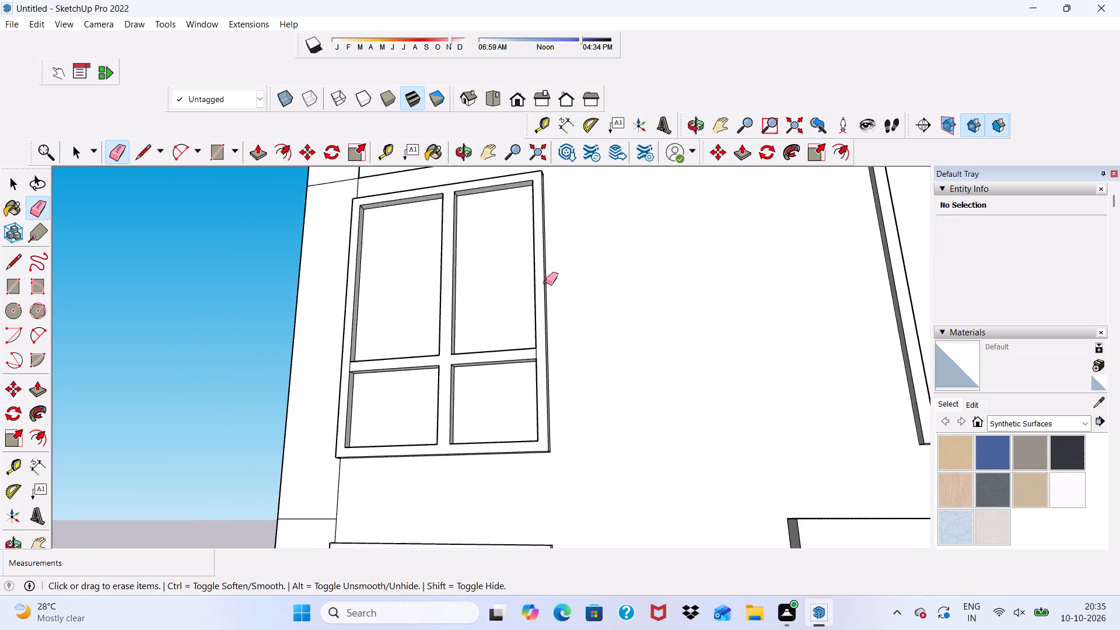
{"action": "scroll", "coordinate": [545, 282], "scroll_direction": "down", "scroll_amount": 3}
{"action": "key", "text": "space"}
Draw a bar rectangle about 5' 2 1/8" wide and 3 3/4" high across both panes of the ground-floor two-pane window.
{"action": "scroll", "coordinate": [485, 296], "scroll_direction": "up", "scroll_amount": 1}
{"action": "scroll", "coordinate": [485, 296], "scroll_direction": "down", "scroll_amount": 10}
{"action": "scroll", "coordinate": [670, 346], "scroll_direction": "down", "scroll_amount": 3}
{"action": "scroll", "coordinate": [588, 365], "scroll_direction": "up", "scroll_amount": 2}
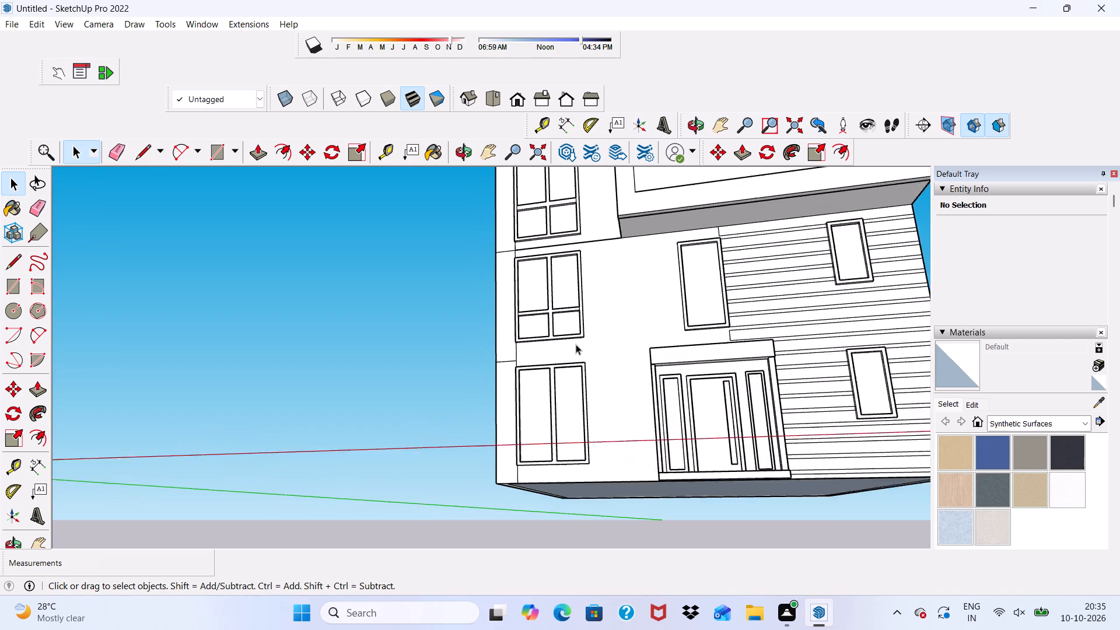
{"action": "scroll", "coordinate": [576, 344], "scroll_direction": "down", "scroll_amount": 3}
{"action": "middle_click_drag", "start_coordinate": [576, 344], "coordinate": [584, 454]}
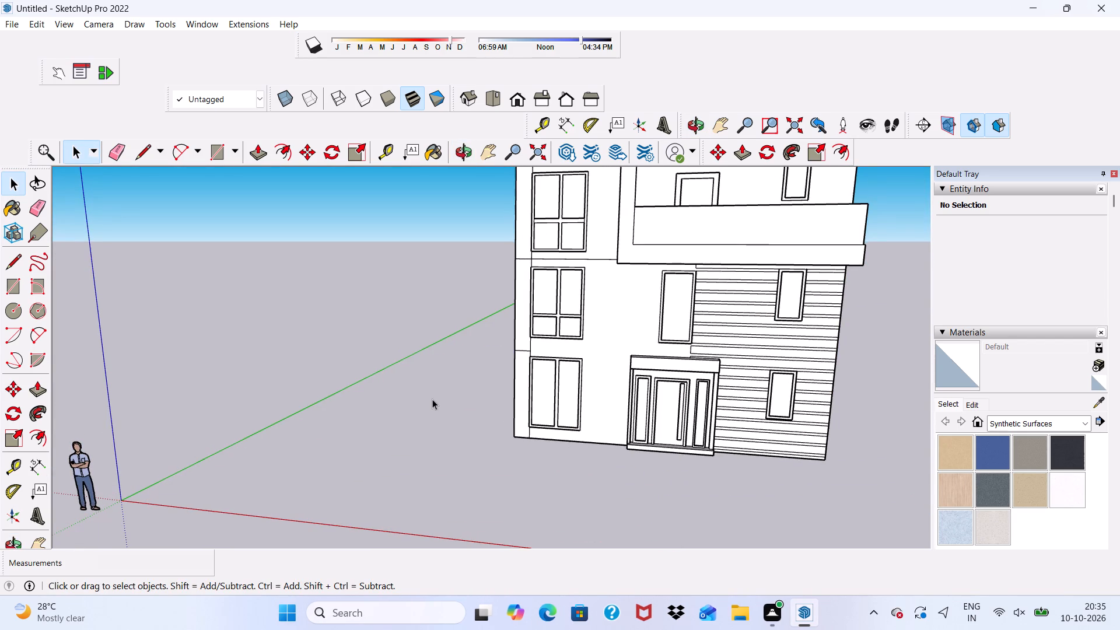
{"action": "scroll", "coordinate": [434, 407], "scroll_direction": "down", "scroll_amount": 1}
{"action": "scroll", "coordinate": [565, 353], "scroll_direction": "up", "scroll_amount": 5}
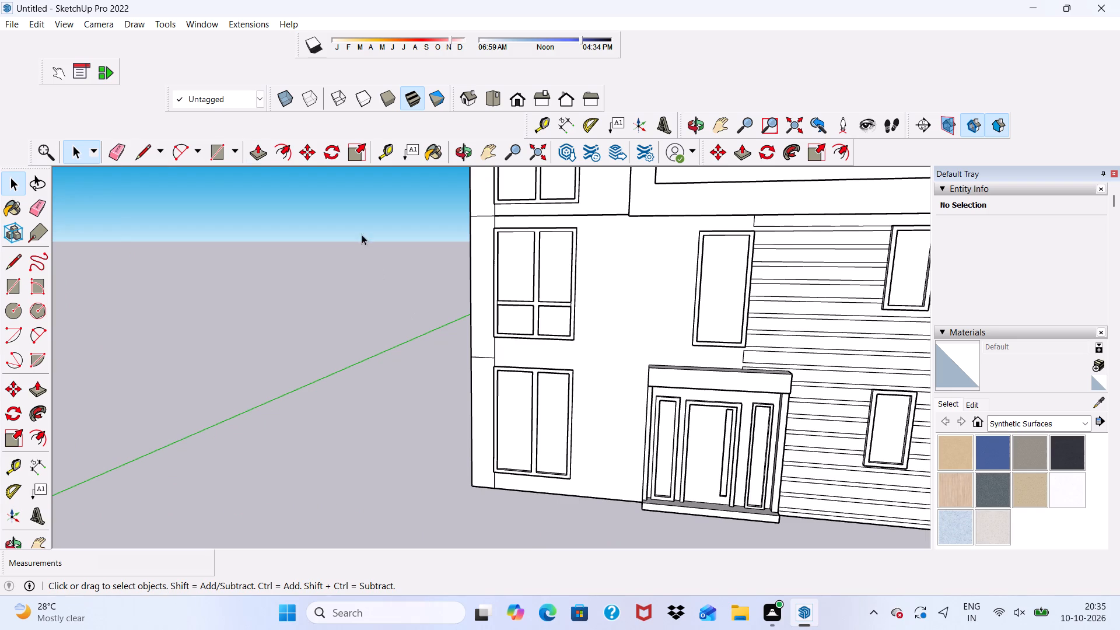
{"action": "left_click", "coordinate": [221, 153]}
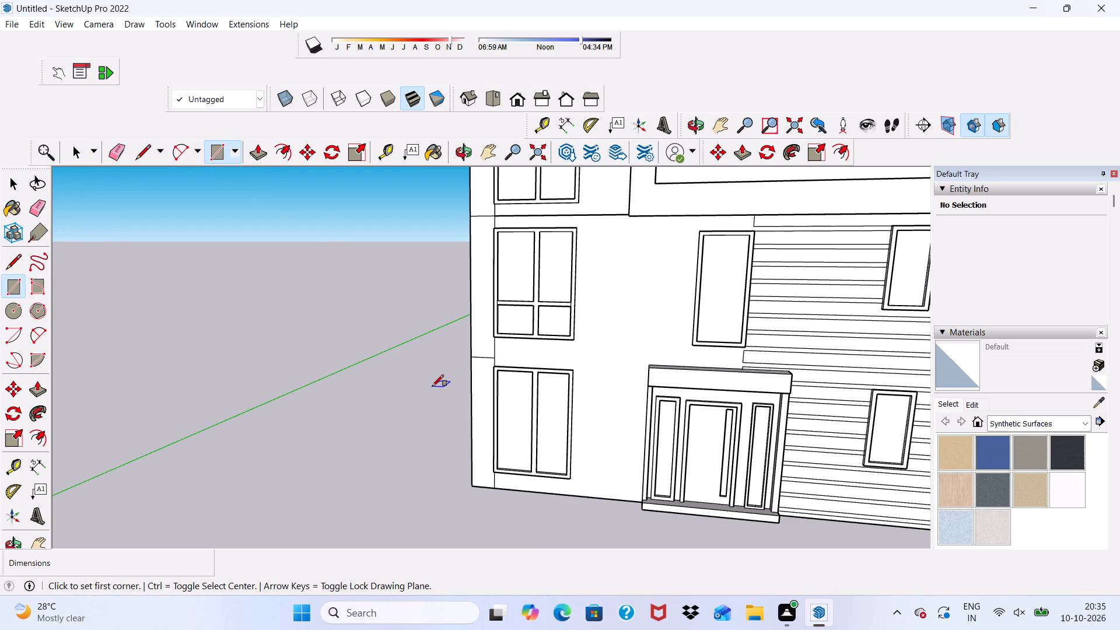
{"action": "scroll", "coordinate": [432, 398], "scroll_direction": "down", "scroll_amount": 5}
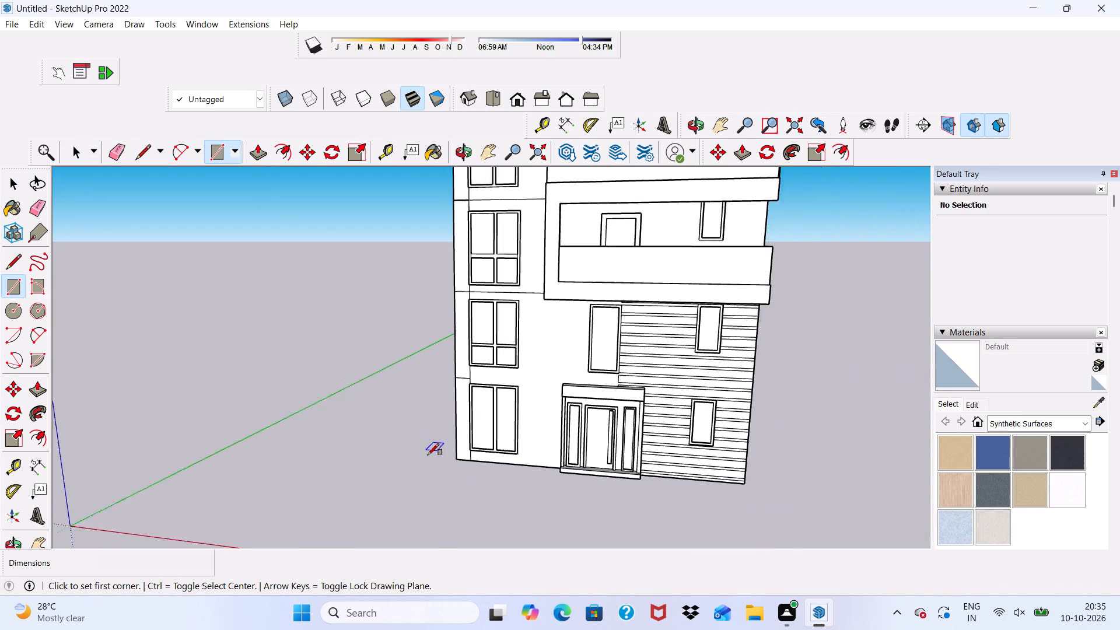
{"action": "scroll", "coordinate": [428, 455], "scroll_direction": "down", "scroll_amount": 1}
{"action": "scroll", "coordinate": [456, 464], "scroll_direction": "up", "scroll_amount": 5}
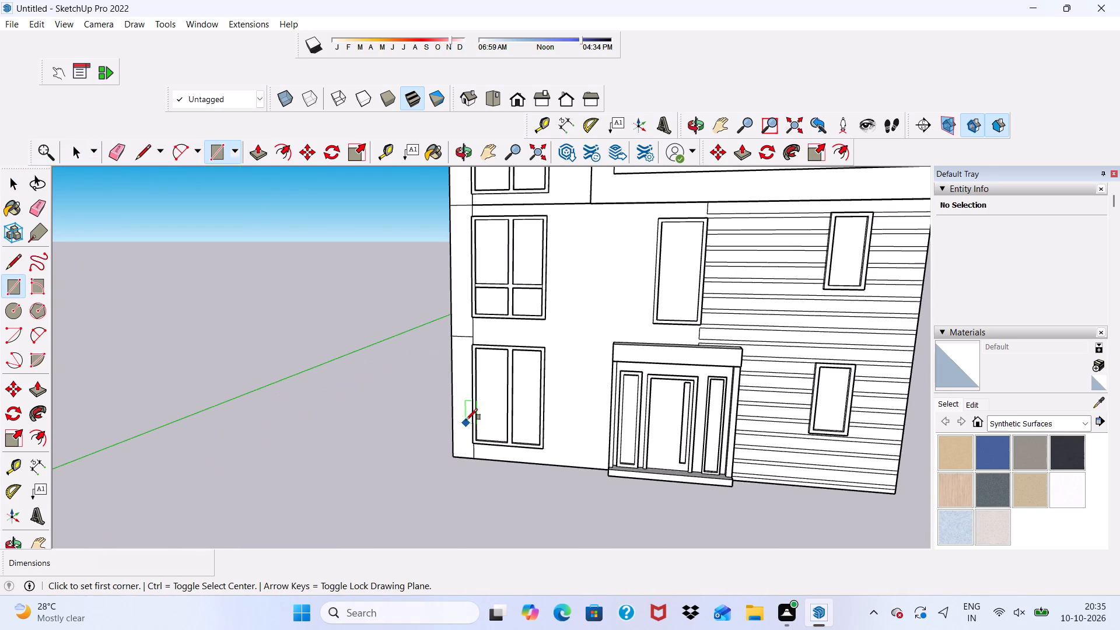
{"action": "scroll", "coordinate": [496, 405], "scroll_direction": "up", "scroll_amount": 13}
{"action": "middle_click_drag", "start_coordinate": [471, 408], "coordinate": [444, 420]}
{"action": "scroll", "coordinate": [452, 426], "scroll_direction": "up", "scroll_amount": 2}
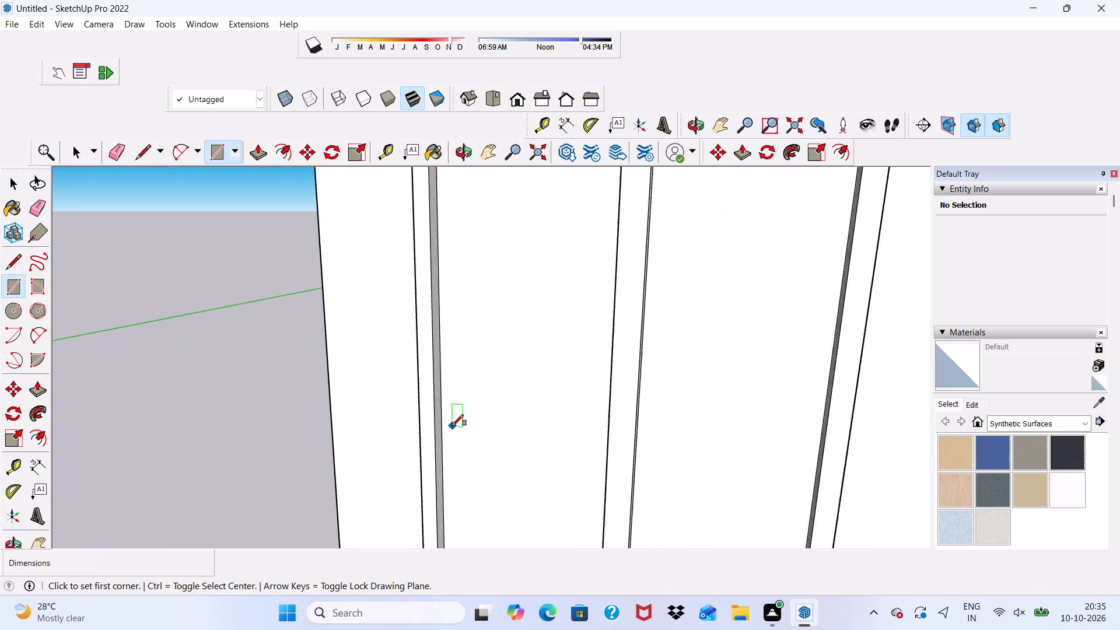
{"action": "scroll", "coordinate": [452, 426], "scroll_direction": "up", "scroll_amount": 2}
{"action": "left_click", "coordinate": [439, 405]}
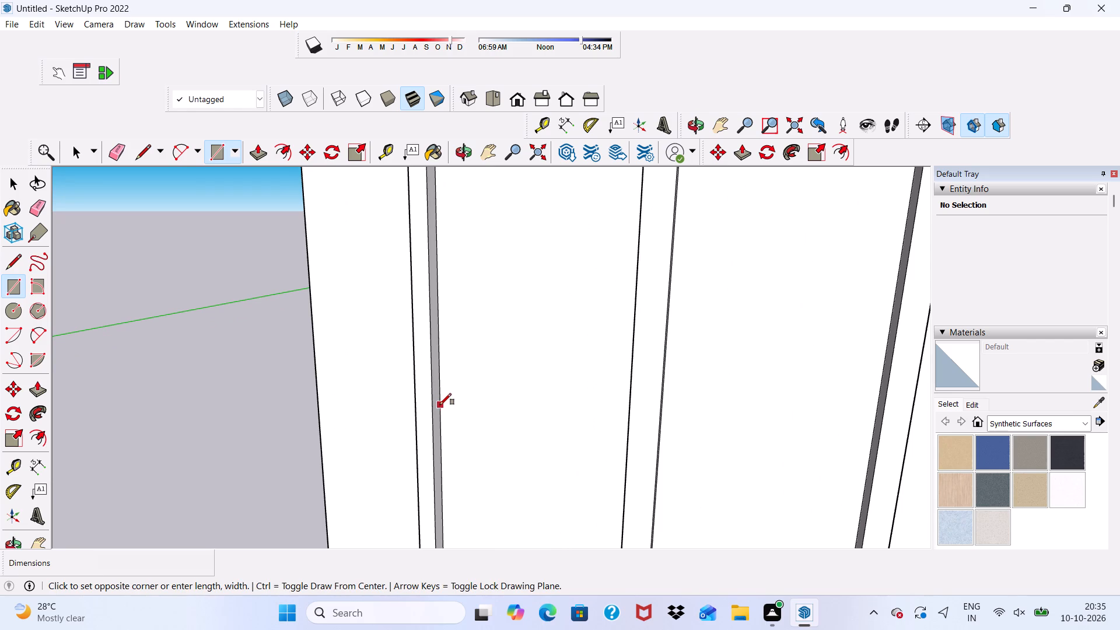
{"action": "scroll", "coordinate": [440, 405], "scroll_direction": "down", "scroll_amount": 8}
{"action": "scroll", "coordinate": [615, 433], "scroll_direction": "up", "scroll_amount": 4}
{"action": "scroll", "coordinate": [620, 435], "scroll_direction": "down", "scroll_amount": 1}
{"action": "middle_click_drag", "start_coordinate": [621, 439], "coordinate": [641, 435]}
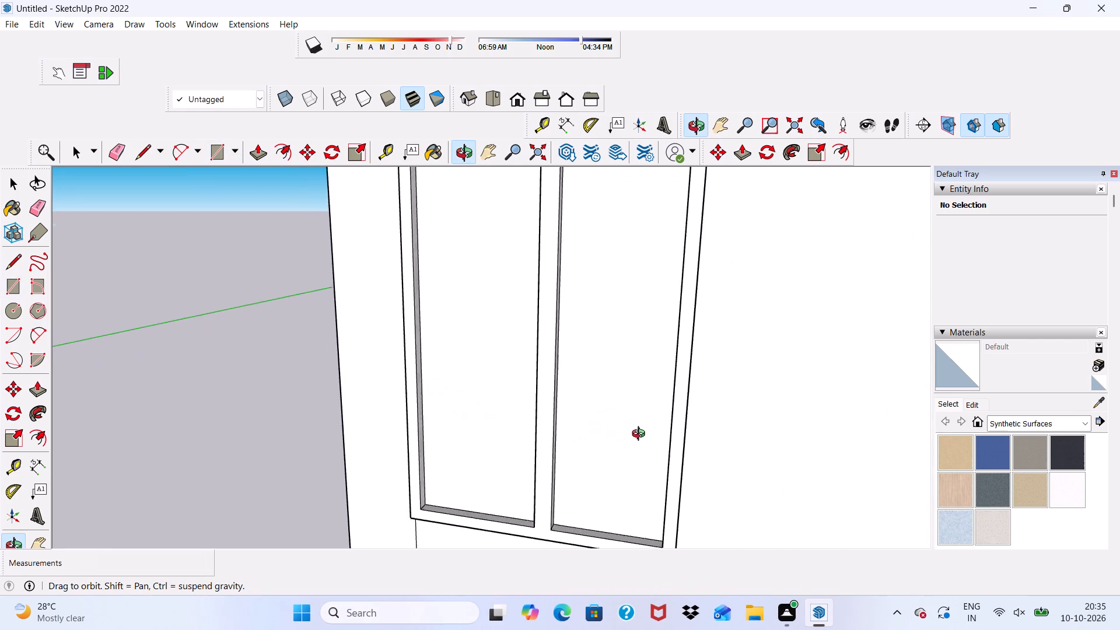
{"action": "middle_click_drag", "start_coordinate": [641, 435], "coordinate": [751, 419]}
{"action": "scroll", "coordinate": [670, 391], "scroll_direction": "up", "scroll_amount": 4}
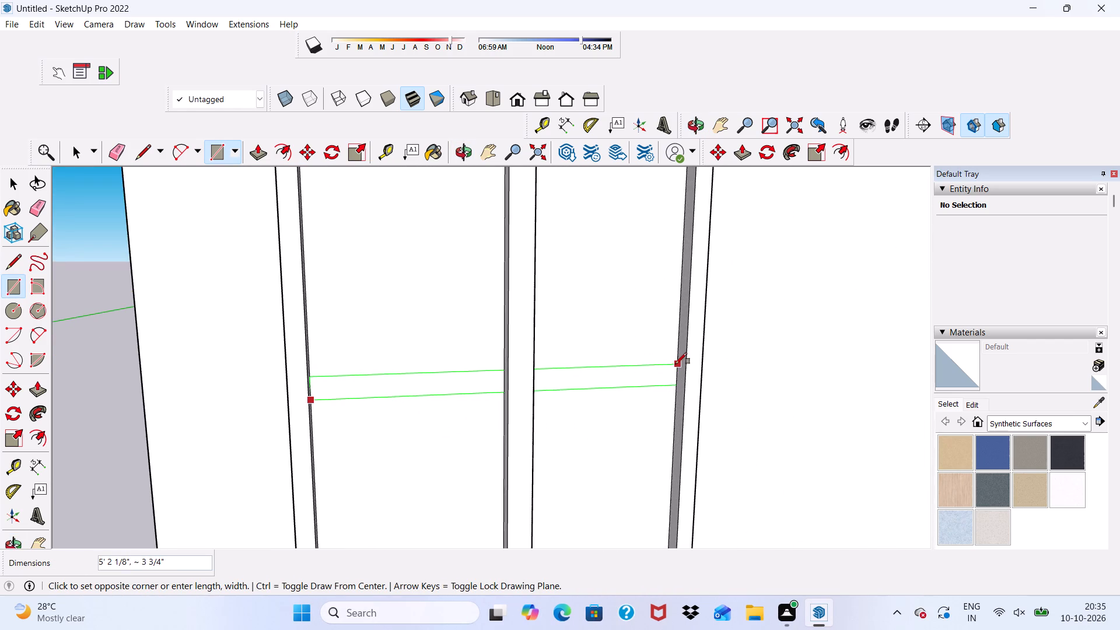
{"action": "left_click", "coordinate": [675, 364]}
Push/Pull both bar segments of the ground-floor window outward 3", flush with its frame.
{"action": "left_click", "coordinate": [254, 147]}
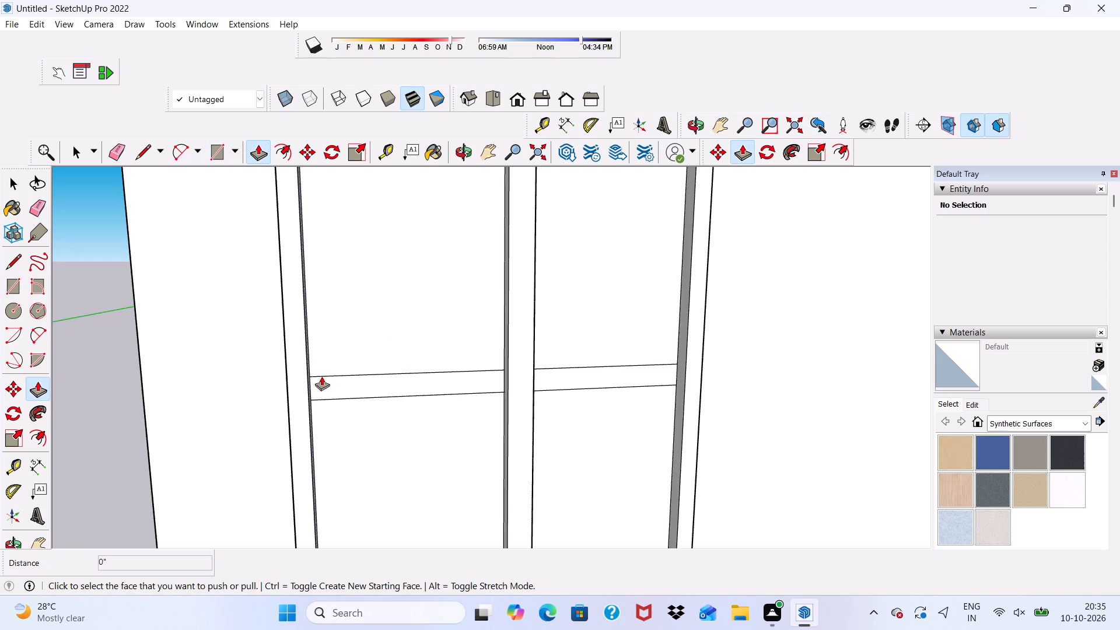
{"action": "left_click", "coordinate": [327, 387]}
{"action": "left_click", "coordinate": [300, 353]}
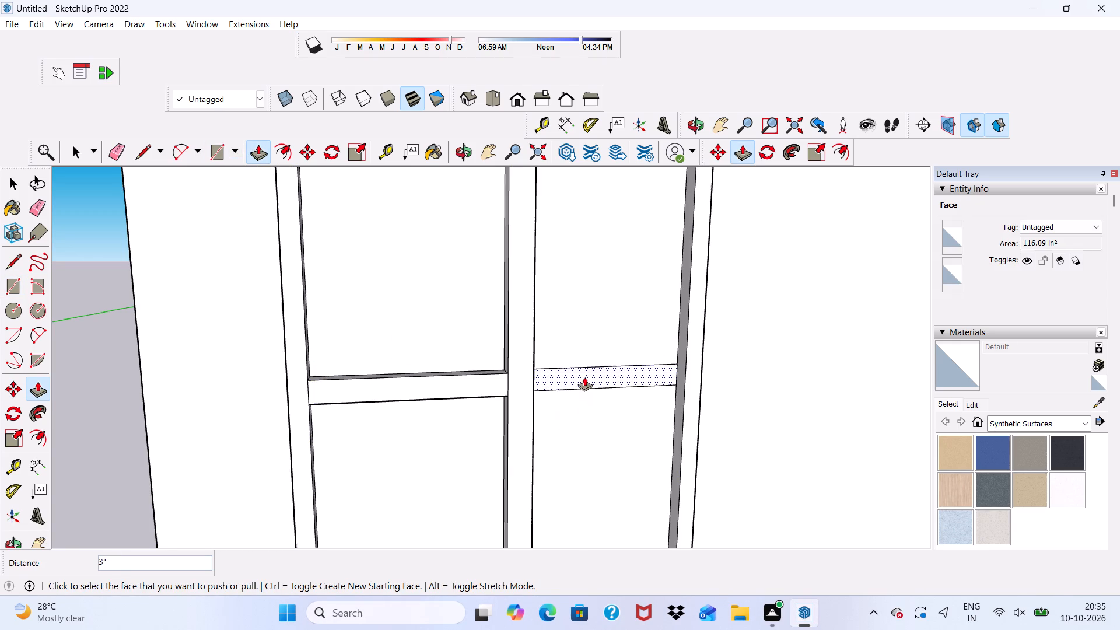
{"action": "left_click", "coordinate": [584, 374]}
{"action": "left_click", "coordinate": [506, 379]}
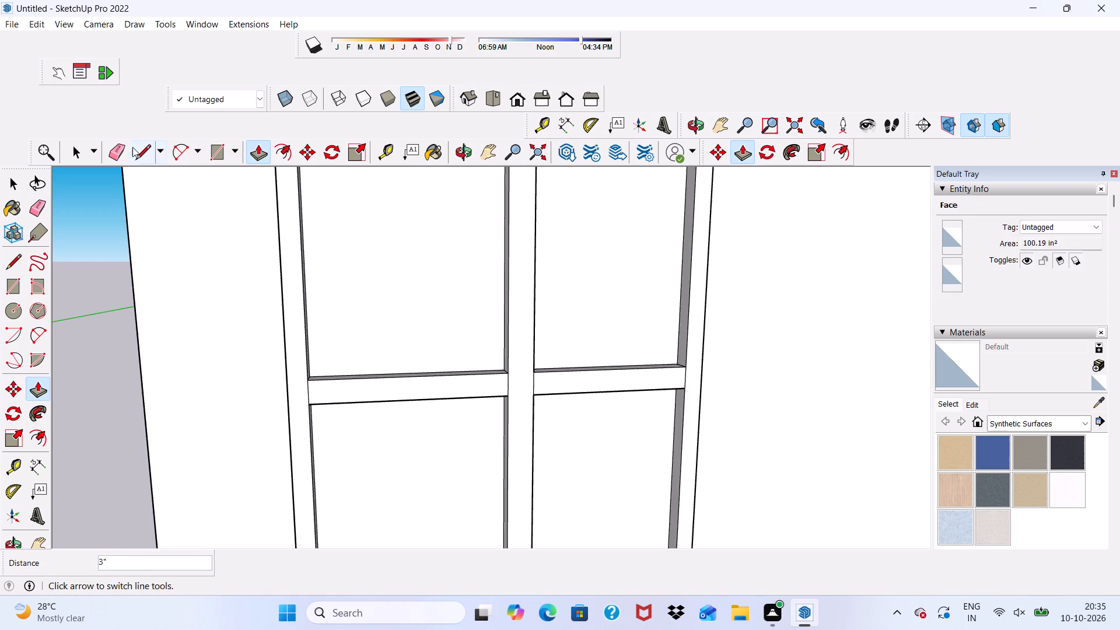
Erase the short vertical edges separating the ground-floor window's bar segments from the mullion at their crossing.
{"action": "left_click", "coordinate": [120, 149]}
{"action": "scroll", "coordinate": [473, 327], "scroll_direction": "up", "scroll_amount": 2}
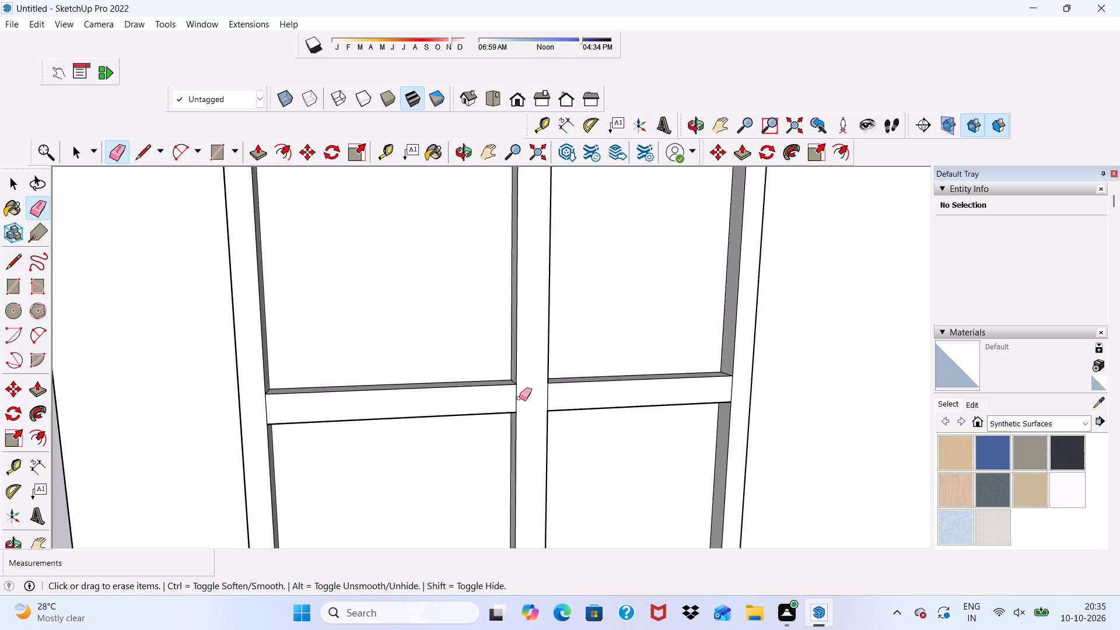
{"action": "left_click_drag", "start_coordinate": [518, 398], "coordinate": [506, 397]}
{"action": "left_click_drag", "start_coordinate": [554, 398], "coordinate": [530, 402]}
{"action": "scroll", "coordinate": [529, 402], "scroll_direction": "down", "scroll_amount": 3}
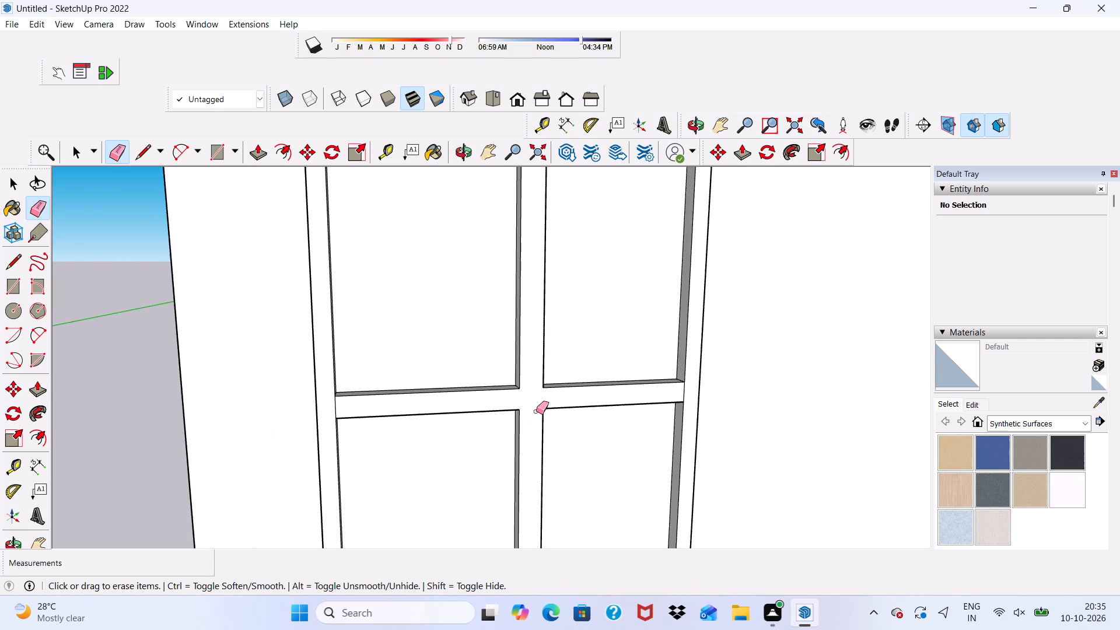
{"action": "key", "text": "space"}
{"action": "scroll", "coordinate": [547, 398], "scroll_direction": "down", "scroll_amount": 1}
{"action": "left_click", "coordinate": [264, 293]}
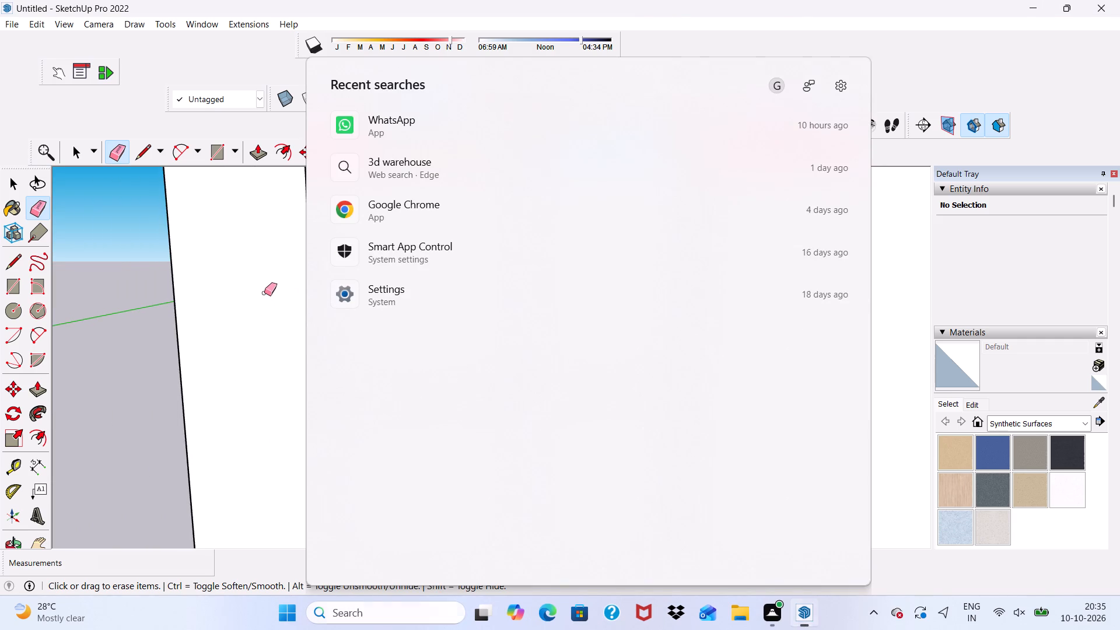
{"action": "key", "text": "space"}
Examine the lower facade around the entrance and the top cladding strip beneath the balcony.
{"action": "scroll", "coordinate": [435, 327], "scroll_direction": "down", "scroll_amount": 9}
{"action": "scroll", "coordinate": [485, 326], "scroll_direction": "down", "scroll_amount": 4}
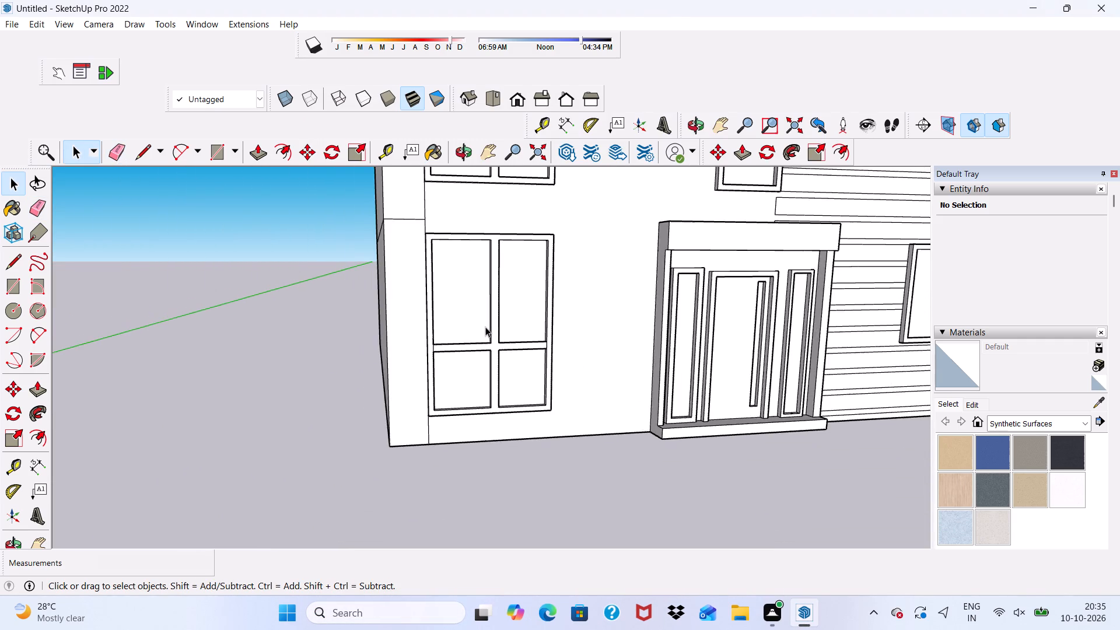
{"action": "middle_click_drag", "start_coordinate": [485, 327], "coordinate": [414, 295]}
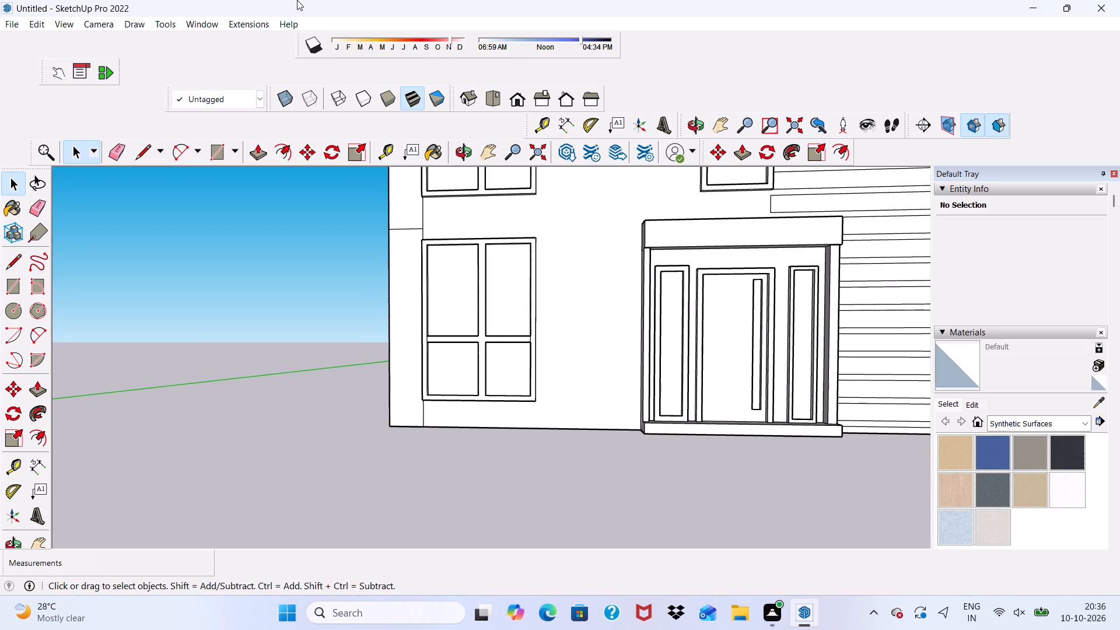
{"action": "scroll", "coordinate": [89, 184], "scroll_direction": "down", "scroll_amount": 4}
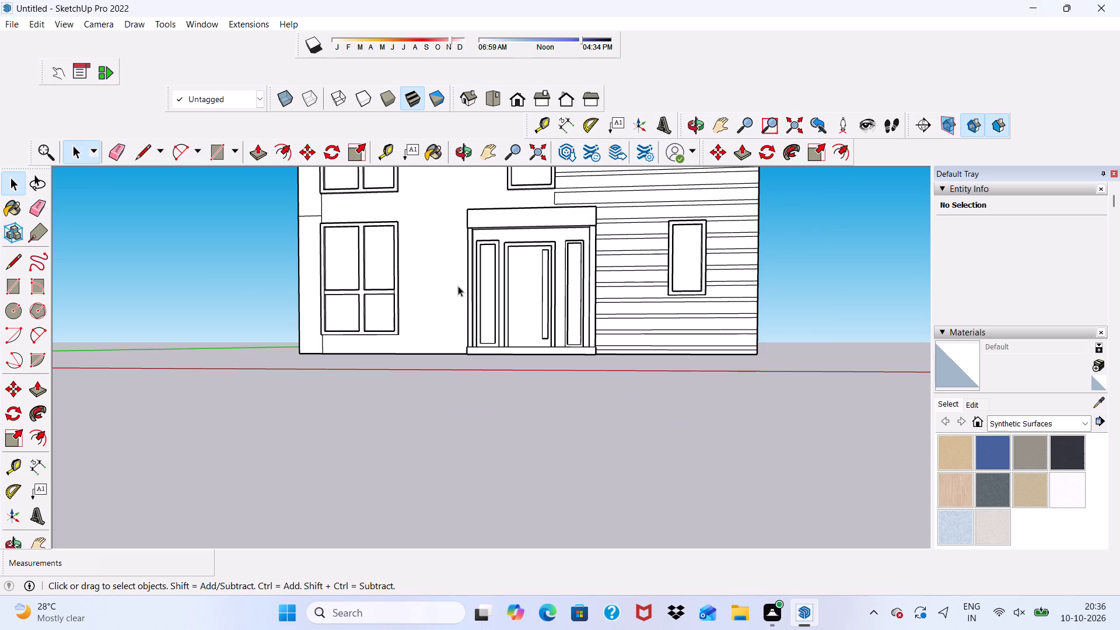
{"action": "scroll", "coordinate": [440, 268], "scroll_direction": "down", "scroll_amount": 12}
{"action": "scroll", "coordinate": [457, 163], "scroll_direction": "up", "scroll_amount": 9}
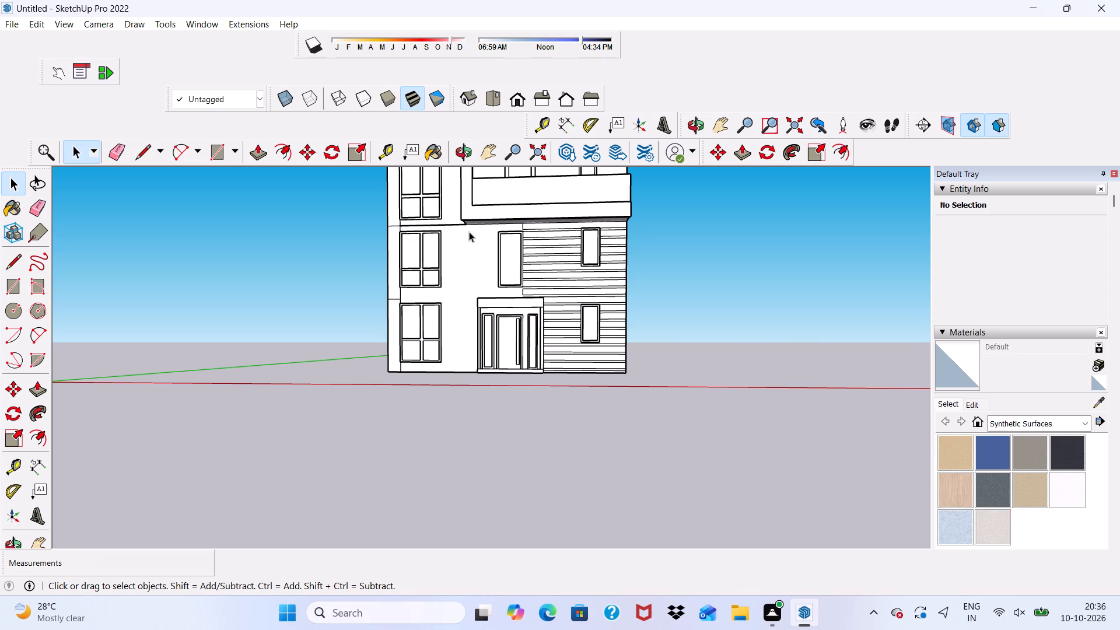
{"action": "scroll", "coordinate": [482, 328], "scroll_direction": "down", "scroll_amount": 1}
{"action": "scroll", "coordinate": [537, 210], "scroll_direction": "up", "scroll_amount": 5}
{"action": "scroll", "coordinate": [554, 286], "scroll_direction": "up", "scroll_amount": 6}
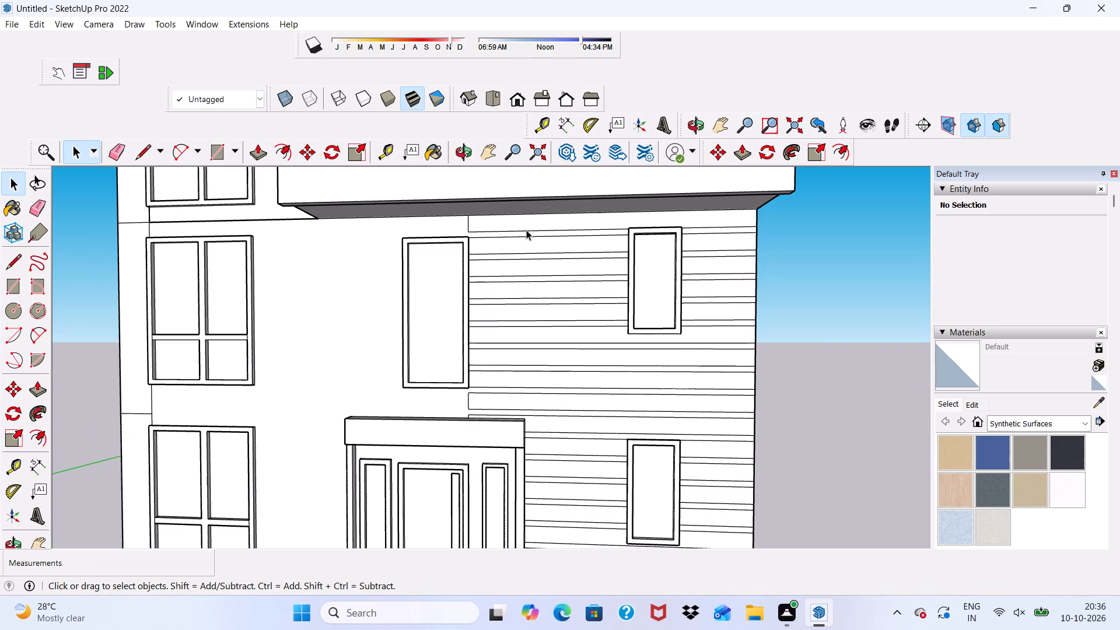
{"action": "scroll", "coordinate": [523, 215], "scroll_direction": "up", "scroll_amount": 5}
{"action": "left_click", "coordinate": [481, 235]}
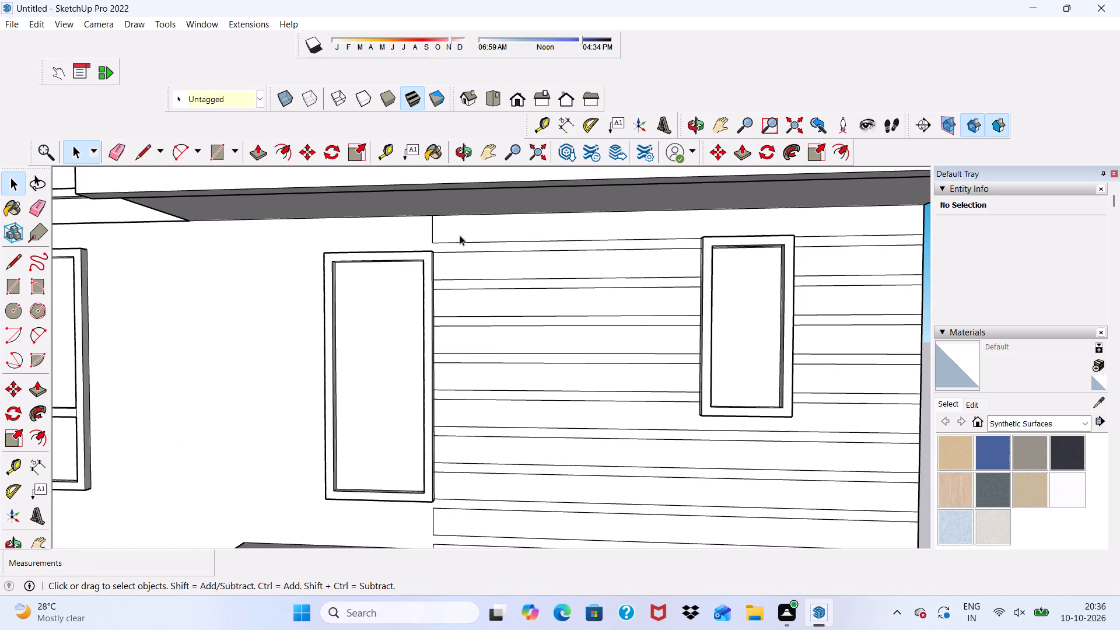
{"action": "scroll", "coordinate": [159, 212], "scroll_direction": "down", "scroll_amount": 3}
{"action": "scroll", "coordinate": [423, 188], "scroll_direction": "down", "scroll_amount": 4}
{"action": "middle_click_drag", "start_coordinate": [523, 232], "coordinate": [530, 223]}
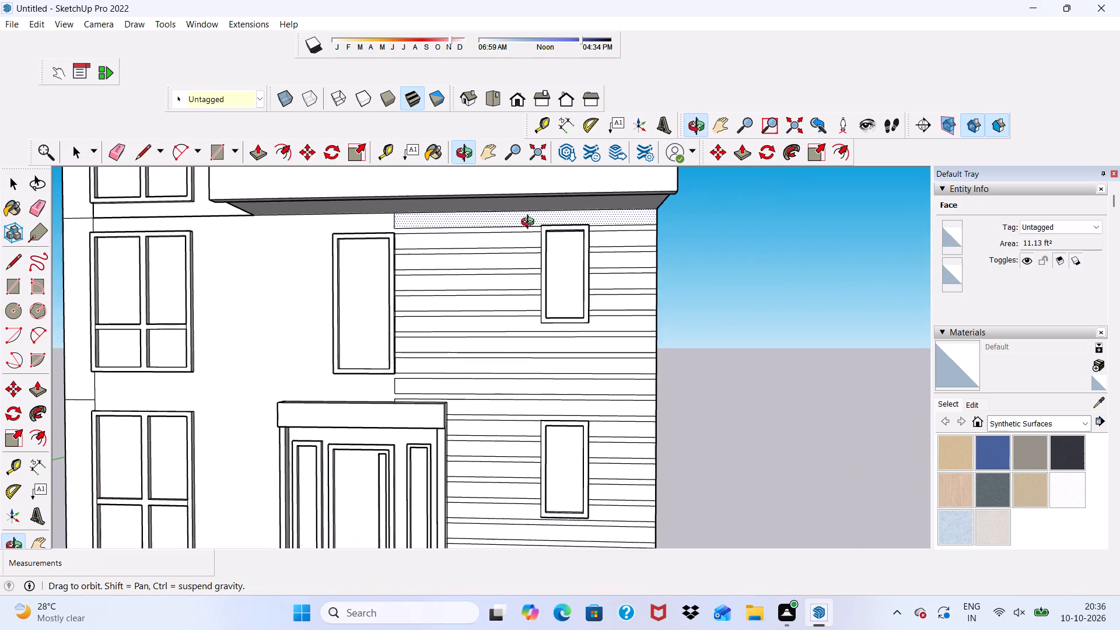
{"action": "middle_click_drag", "start_coordinate": [530, 223], "coordinate": [521, 237]}
{"action": "scroll", "coordinate": [521, 237], "scroll_direction": "up", "scroll_amount": 1}
{"action": "scroll", "coordinate": [521, 237], "scroll_direction": "down", "scroll_amount": 4}
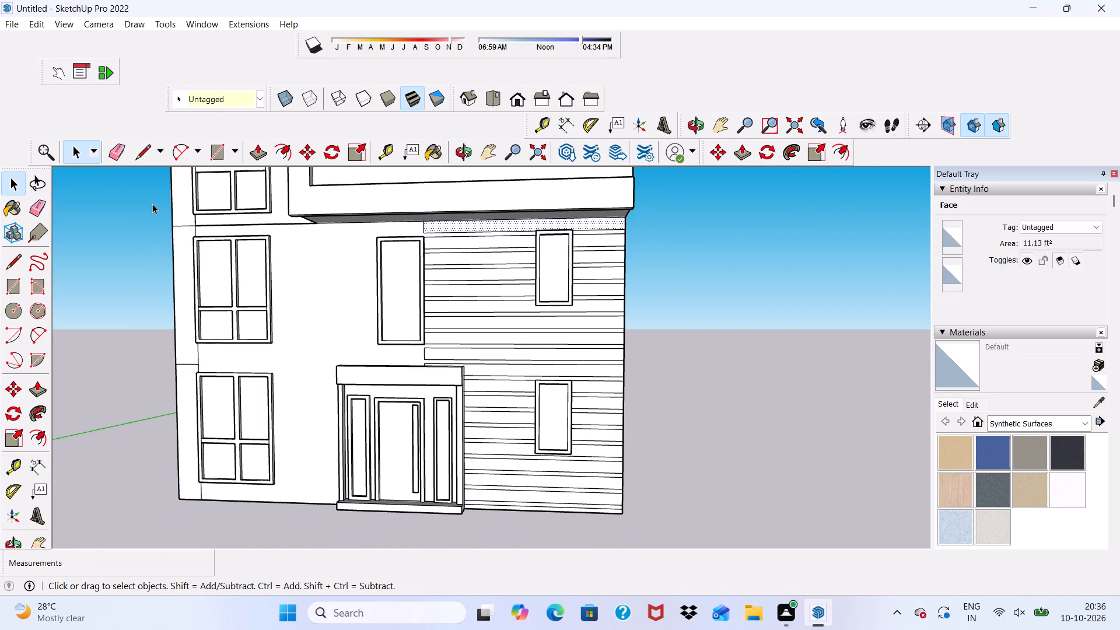
Draw a band rectangle about 16' 9 5/16" by 9 3/4" from the floor line above the first-storey two-pane window to the top cladding strip's corner.
{"action": "left_click", "coordinate": [222, 149]}
{"action": "scroll", "coordinate": [206, 246], "scroll_direction": "up", "scroll_amount": 11}
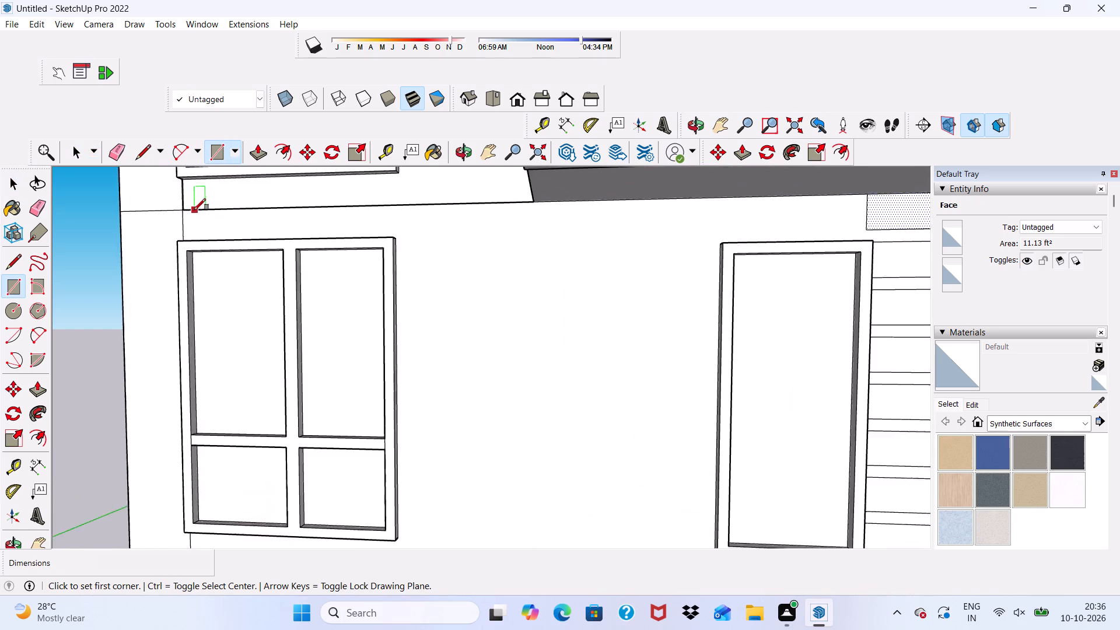
{"action": "scroll", "coordinate": [194, 210], "scroll_direction": "up", "scroll_amount": 20}
{"action": "scroll", "coordinate": [194, 210], "scroll_direction": "up", "scroll_amount": 2}
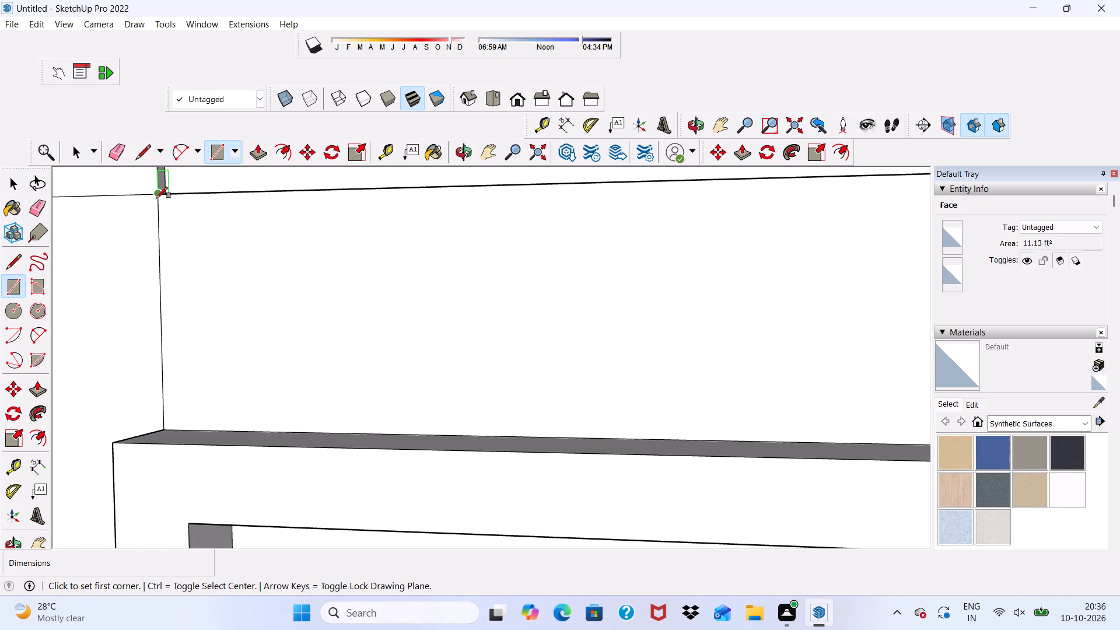
{"action": "left_click", "coordinate": [156, 198]}
{"action": "scroll", "coordinate": [152, 322], "scroll_direction": "down", "scroll_amount": 2}
{"action": "scroll", "coordinate": [320, 392], "scroll_direction": "down", "scroll_amount": 14}
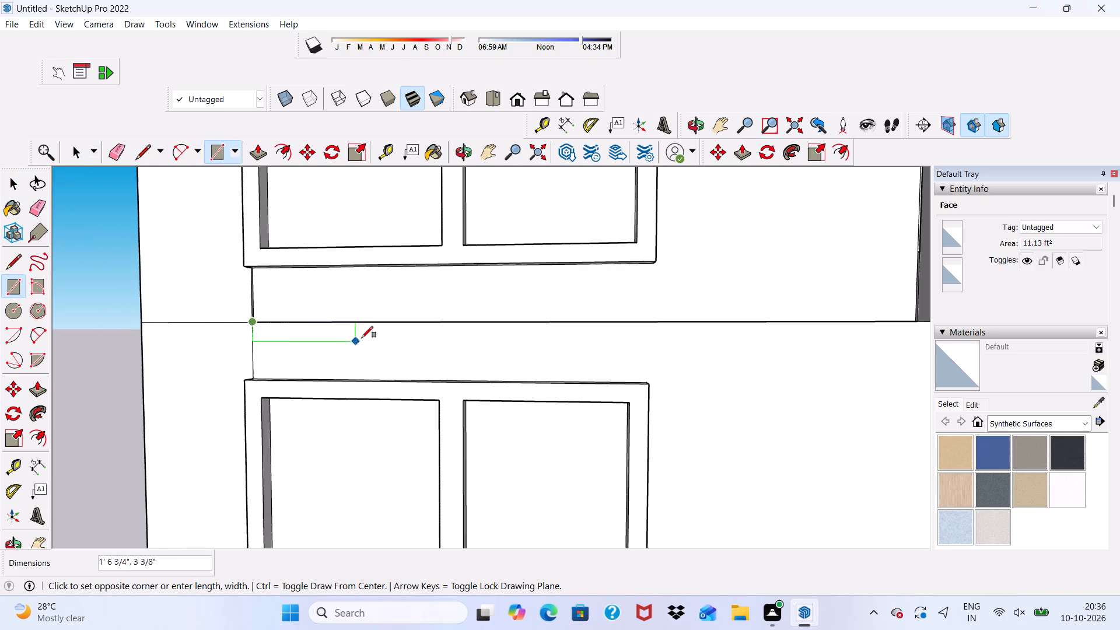
{"action": "scroll", "coordinate": [810, 383], "scroll_direction": "up", "scroll_amount": 2}
{"action": "scroll", "coordinate": [751, 371], "scroll_direction": "down", "scroll_amount": 10}
{"action": "scroll", "coordinate": [914, 383], "scroll_direction": "up", "scroll_amount": 6}
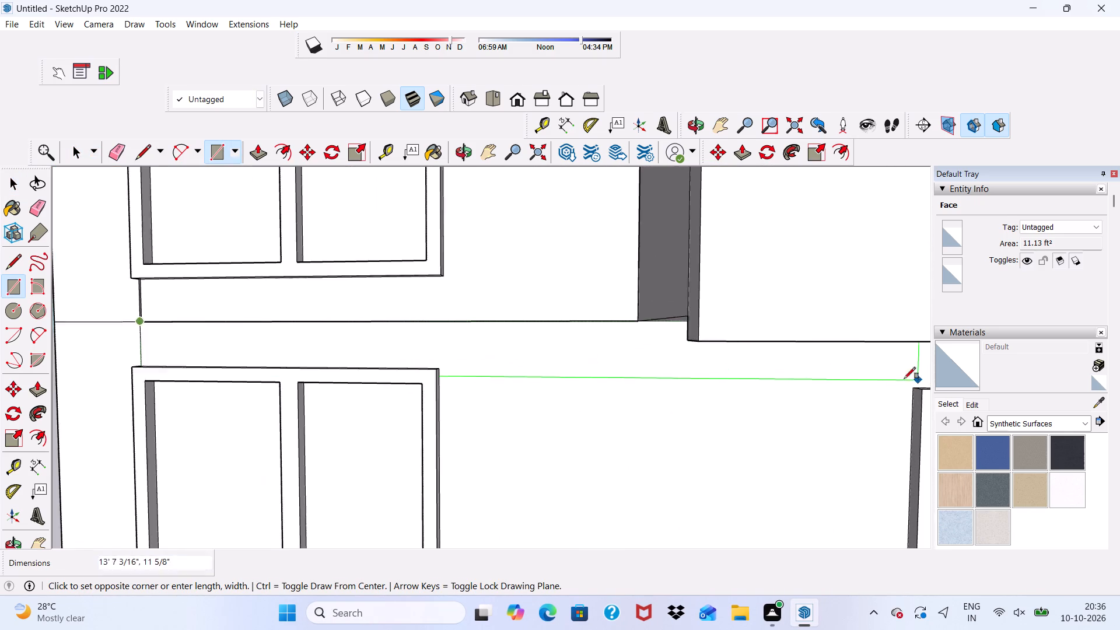
{"action": "scroll", "coordinate": [870, 377], "scroll_direction": "down", "scroll_amount": 15}
{"action": "scroll", "coordinate": [803, 362], "scroll_direction": "up", "scroll_amount": 10}
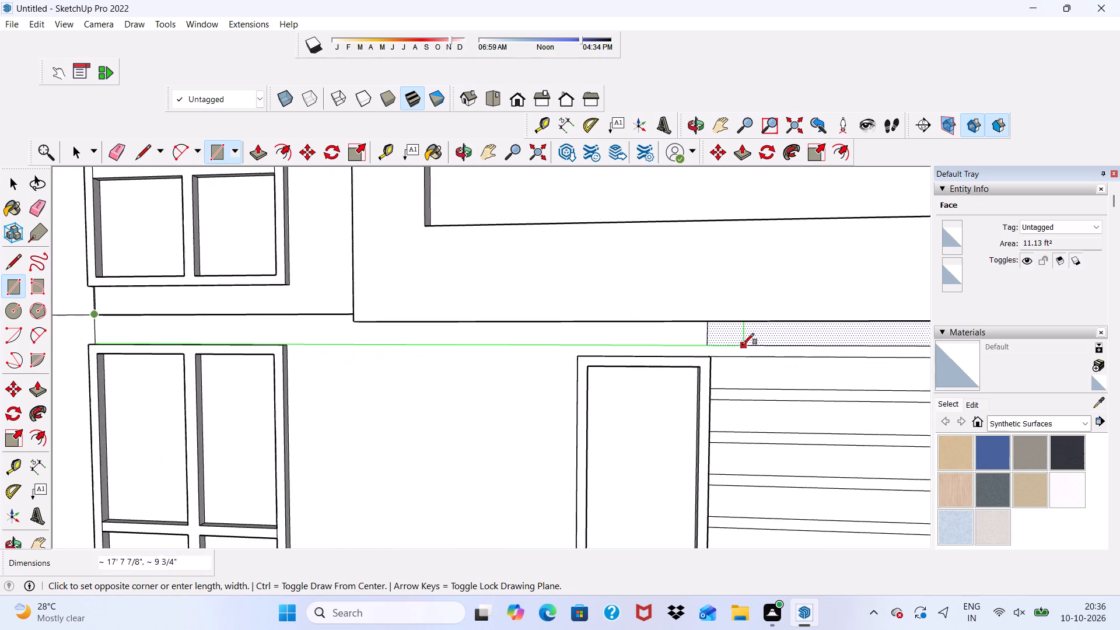
{"action": "middle_click_drag", "start_coordinate": [743, 341], "coordinate": [738, 264]}
{"action": "scroll", "coordinate": [735, 323], "scroll_direction": "up", "scroll_amount": 3}
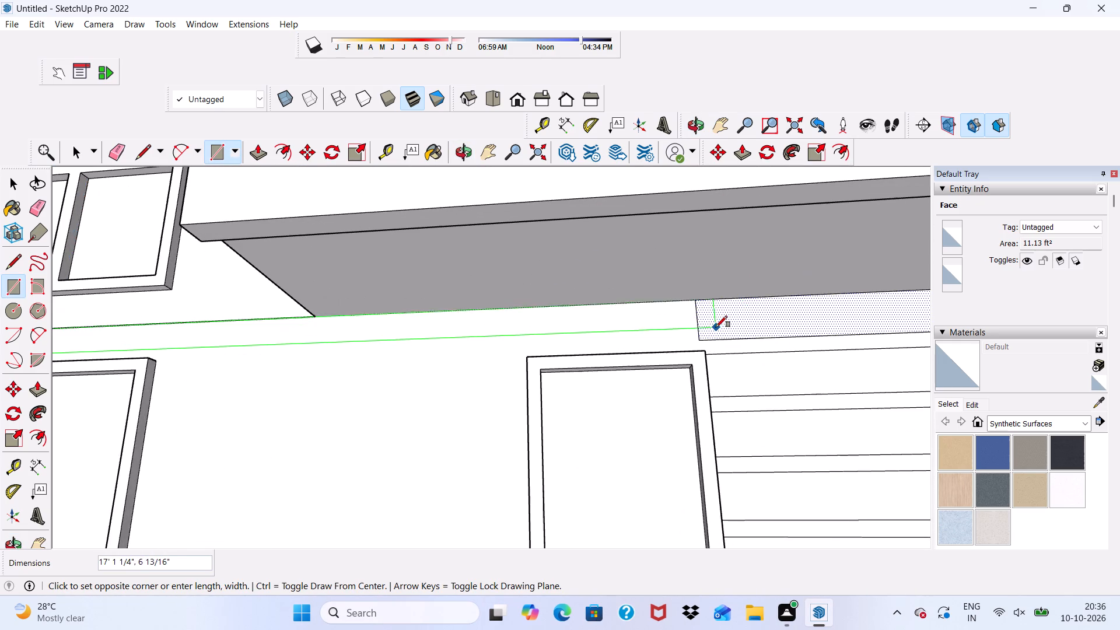
{"action": "left_click", "coordinate": [695, 344]}
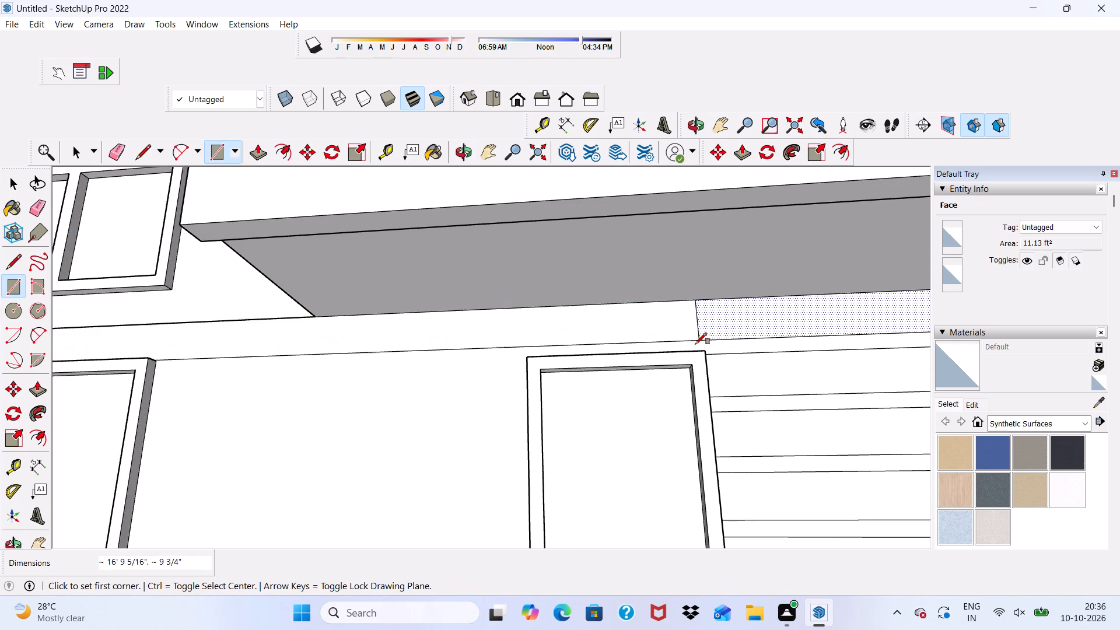
{"action": "scroll", "coordinate": [695, 344], "scroll_direction": "down", "scroll_amount": 7}
{"action": "key", "text": "space"}
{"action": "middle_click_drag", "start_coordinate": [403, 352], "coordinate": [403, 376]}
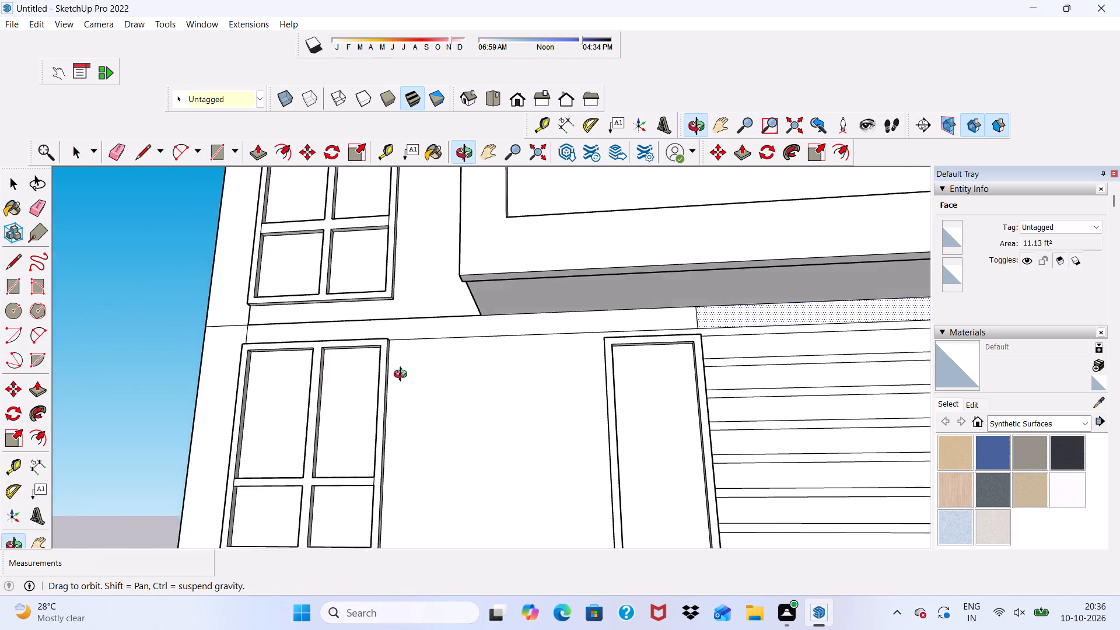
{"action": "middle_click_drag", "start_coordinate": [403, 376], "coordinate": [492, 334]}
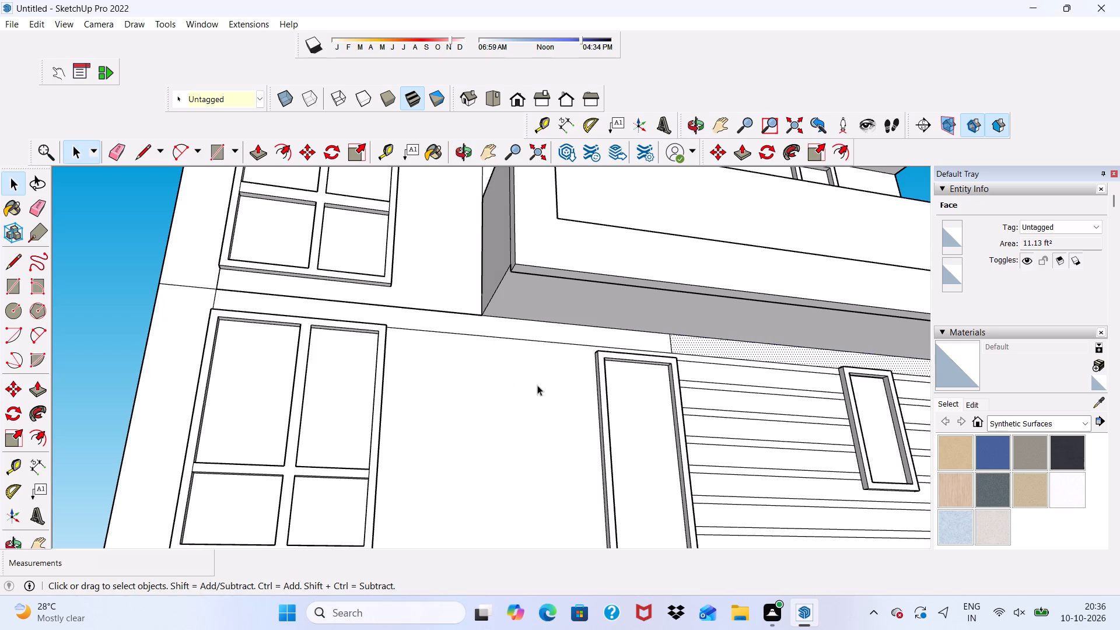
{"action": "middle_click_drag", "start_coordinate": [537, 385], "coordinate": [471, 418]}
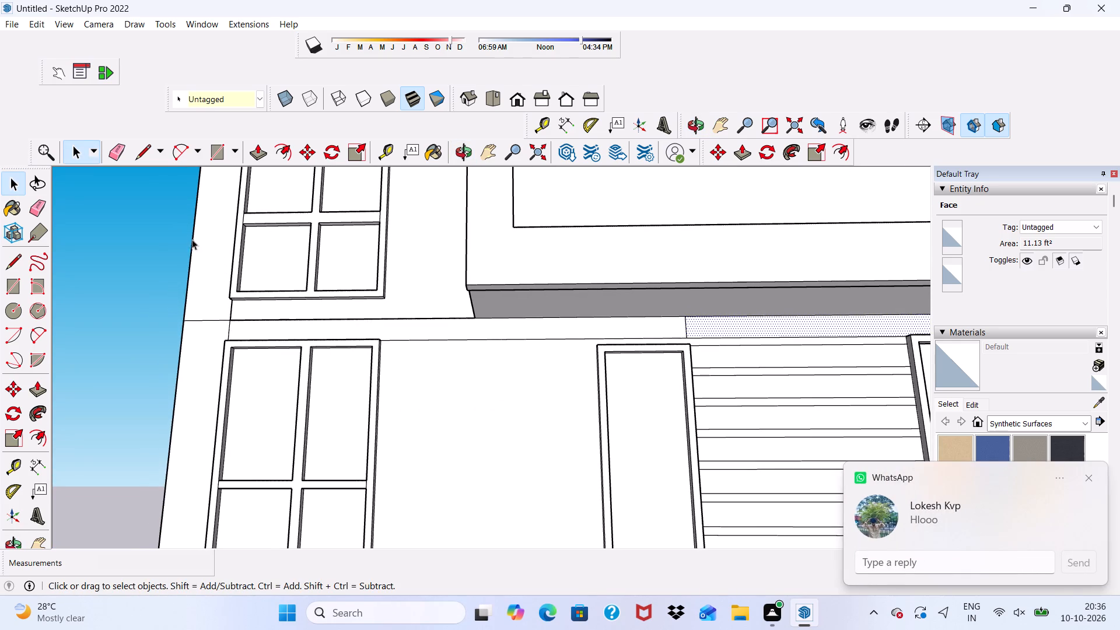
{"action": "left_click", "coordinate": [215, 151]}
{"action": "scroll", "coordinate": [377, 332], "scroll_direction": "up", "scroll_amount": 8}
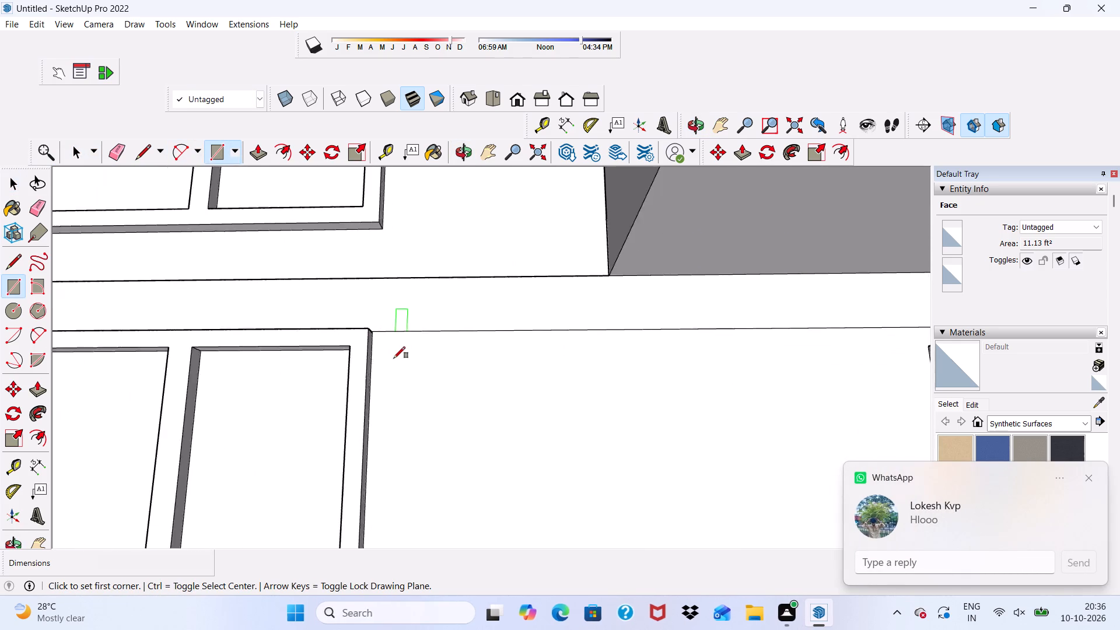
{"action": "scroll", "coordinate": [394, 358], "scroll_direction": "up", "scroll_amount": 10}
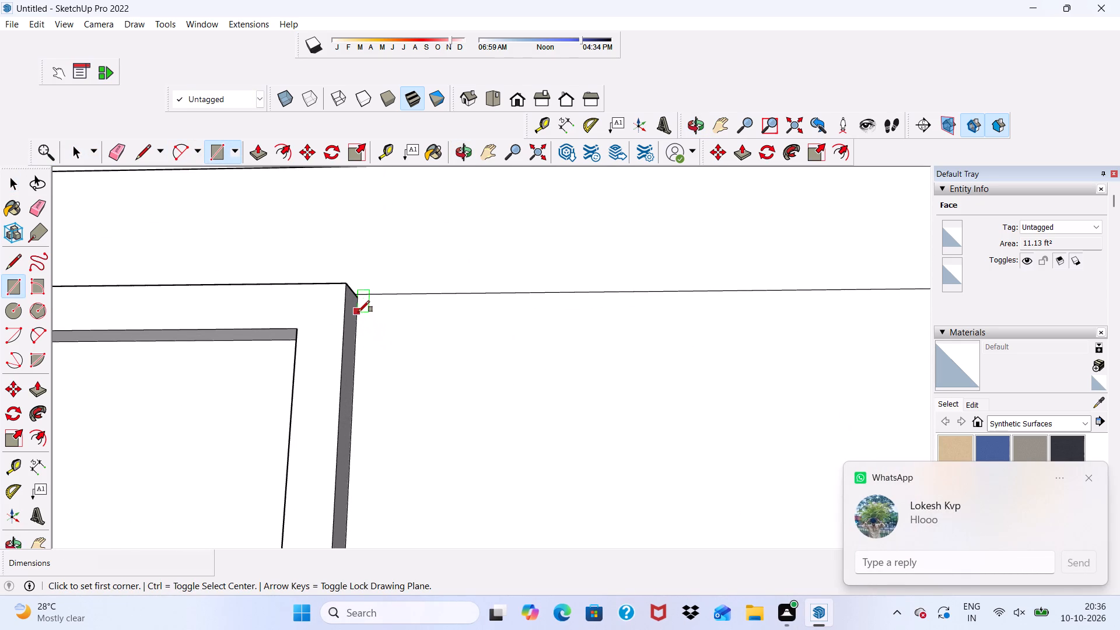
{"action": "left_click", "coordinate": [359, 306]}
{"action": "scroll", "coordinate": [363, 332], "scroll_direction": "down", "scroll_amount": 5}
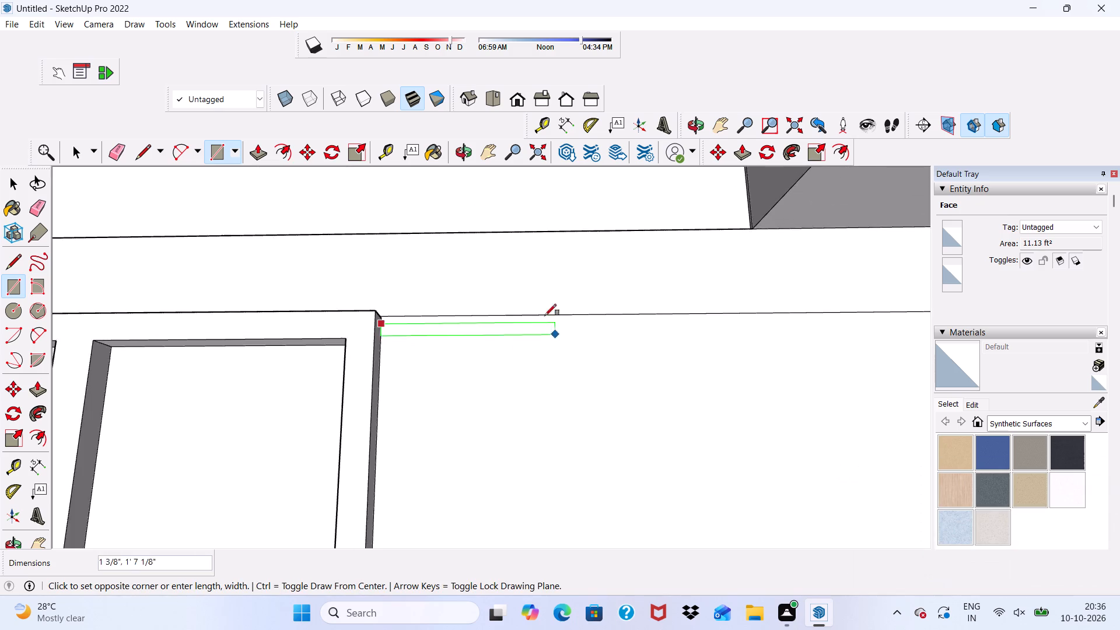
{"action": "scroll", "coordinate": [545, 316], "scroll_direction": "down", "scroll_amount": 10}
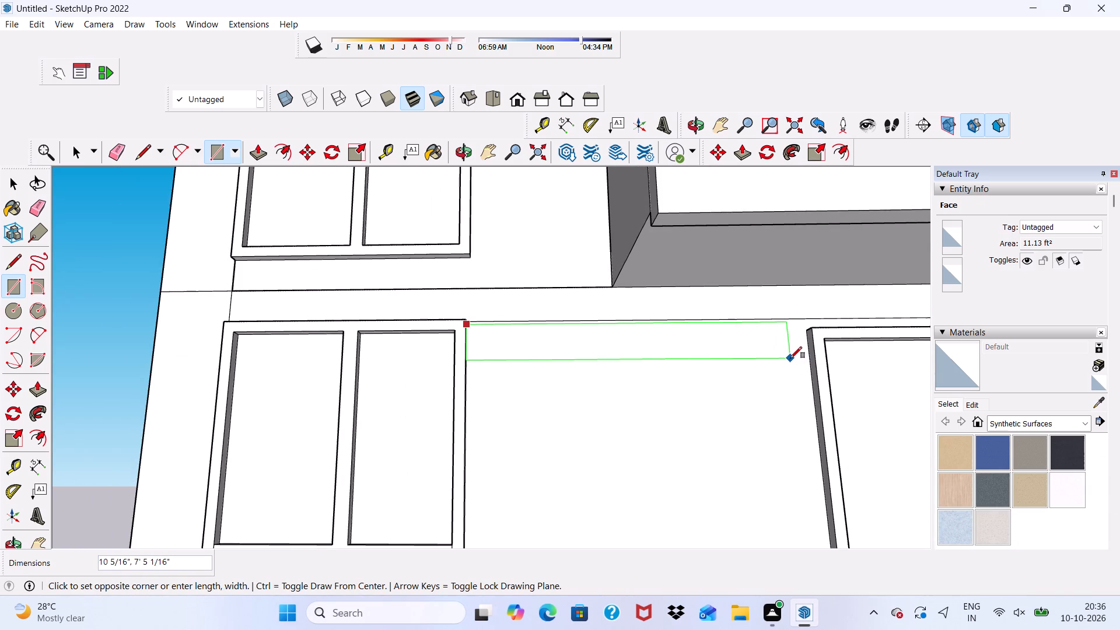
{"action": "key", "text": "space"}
Draw a cladding strip rectangle about 10 1/16" by 7' 10 1/4" between the first-storey four-pane window frame and the tall narrow window frame.
{"action": "left_click", "coordinate": [216, 153]}
{"action": "scroll", "coordinate": [457, 367], "scroll_direction": "up", "scroll_amount": 4}
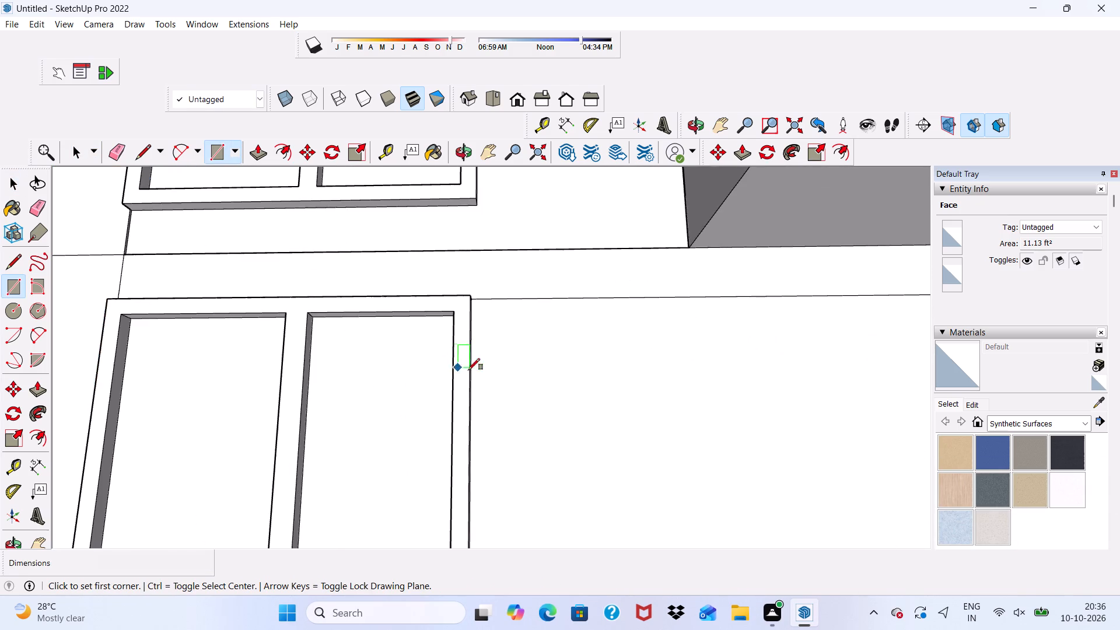
{"action": "middle_click_drag", "start_coordinate": [479, 371], "coordinate": [365, 384]}
{"action": "scroll", "coordinate": [464, 336], "scroll_direction": "up", "scroll_amount": 1}
{"action": "left_click", "coordinate": [464, 319]}
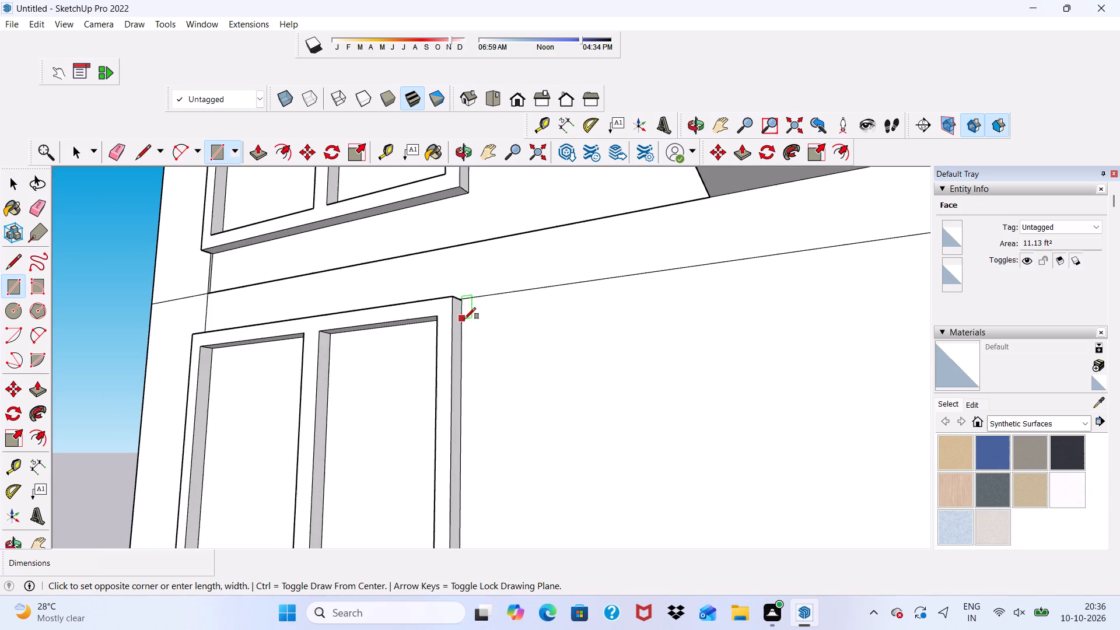
{"action": "scroll", "coordinate": [439, 339], "scroll_direction": "down", "scroll_amount": 13}
{"action": "middle_click_drag", "start_coordinate": [720, 362], "coordinate": [838, 354]}
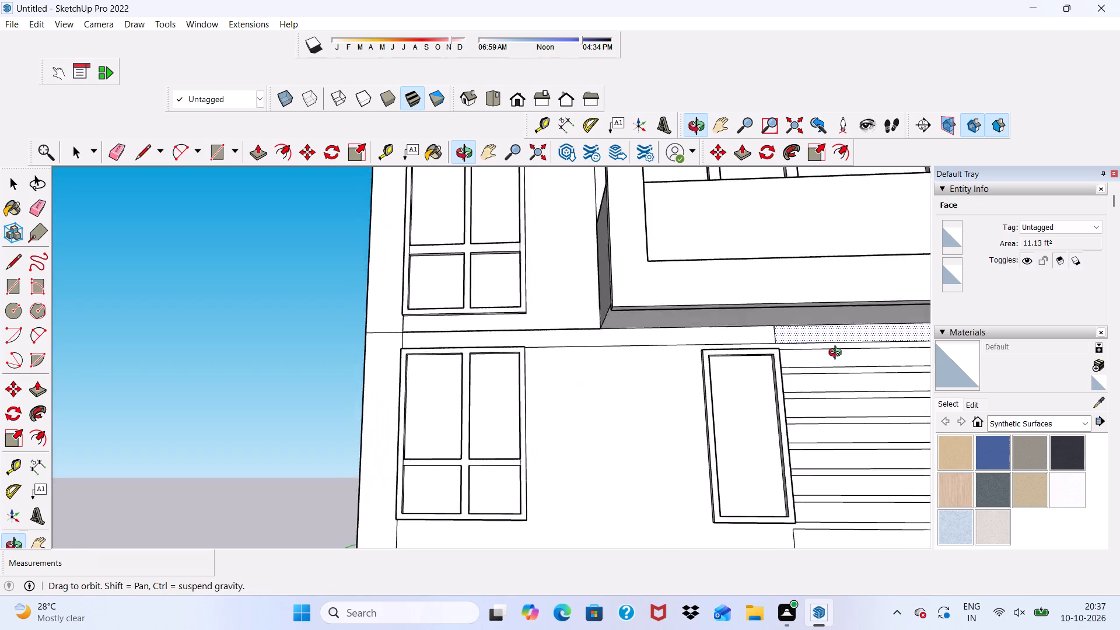
{"action": "middle_click_drag", "start_coordinate": [838, 354], "coordinate": [941, 373]}
{"action": "scroll", "coordinate": [715, 370], "scroll_direction": "up", "scroll_amount": 4}
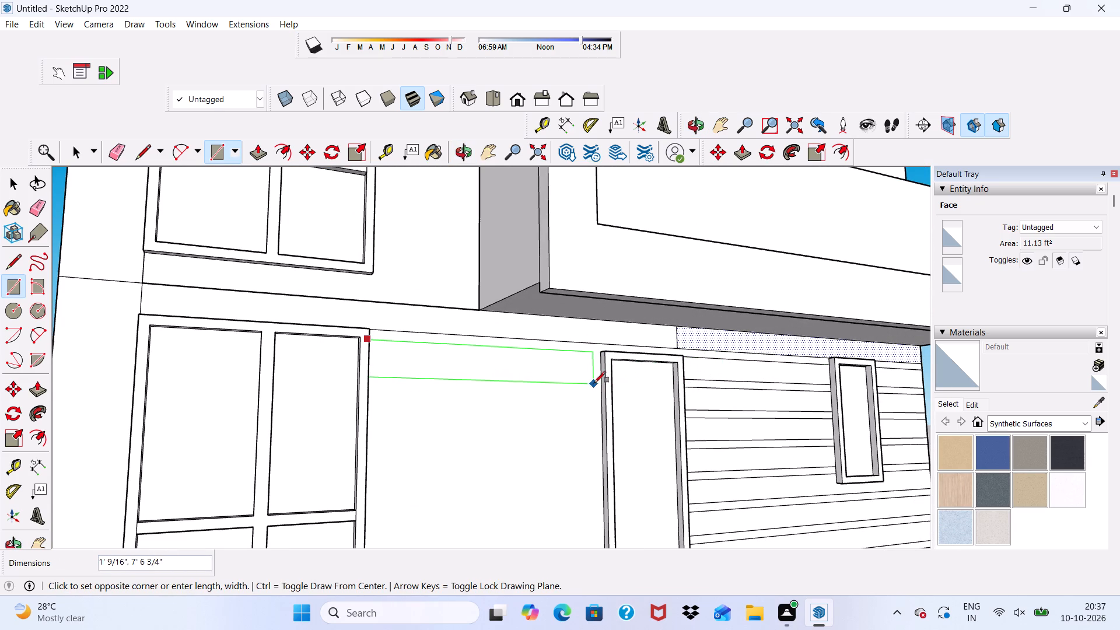
{"action": "scroll", "coordinate": [598, 375], "scroll_direction": "up", "scroll_amount": 7}
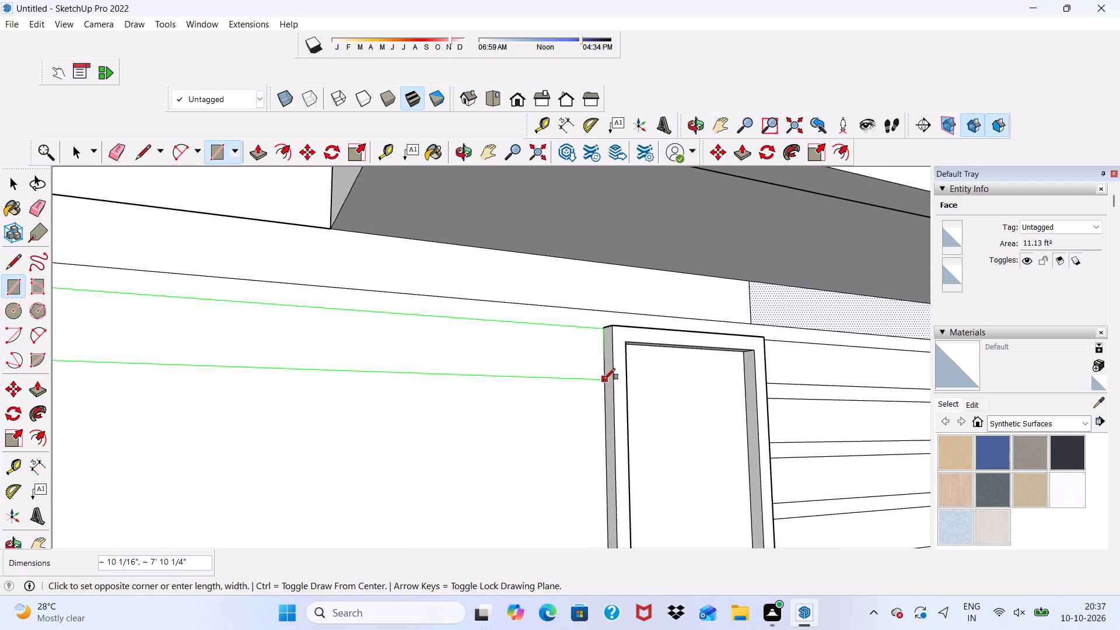
{"action": "left_click", "coordinate": [604, 380]}
{"action": "scroll", "coordinate": [596, 384], "scroll_direction": "down", "scroll_amount": 4}
{"action": "key", "text": "space"}
Copy the new cladding strip, face and edges, straight down by about 1' 3/8" on the wall between the two windows.
{"action": "scroll", "coordinate": [444, 355], "scroll_direction": "down", "scroll_amount": 2}
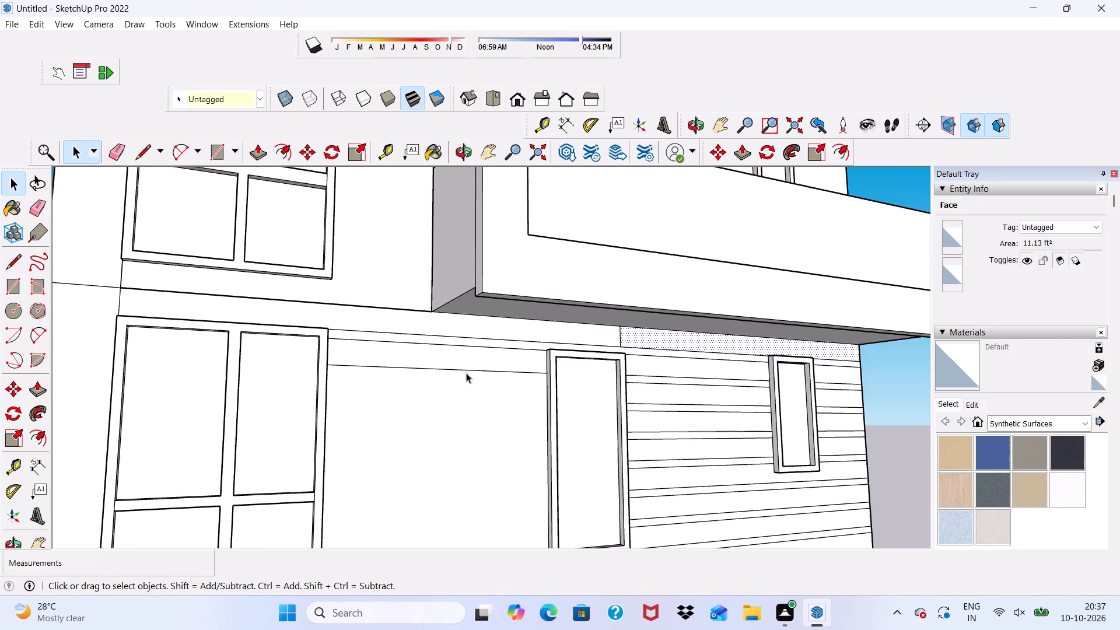
{"action": "scroll", "coordinate": [466, 373], "scroll_direction": "down", "scroll_amount": 5}
{"action": "middle_click_drag", "start_coordinate": [452, 368], "coordinate": [370, 430]}
{"action": "scroll", "coordinate": [381, 379], "scroll_direction": "up", "scroll_amount": 4}
{"action": "double_click", "coordinate": [385, 358]}
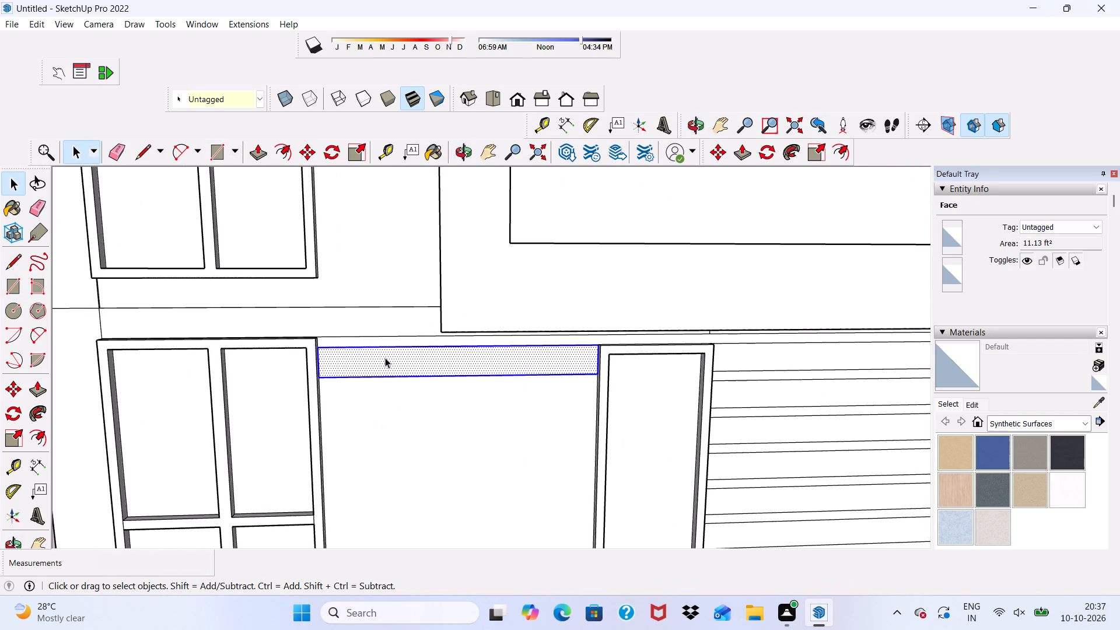
{"action": "left_click", "coordinate": [307, 148]}
{"action": "left_click", "coordinate": [400, 366]}
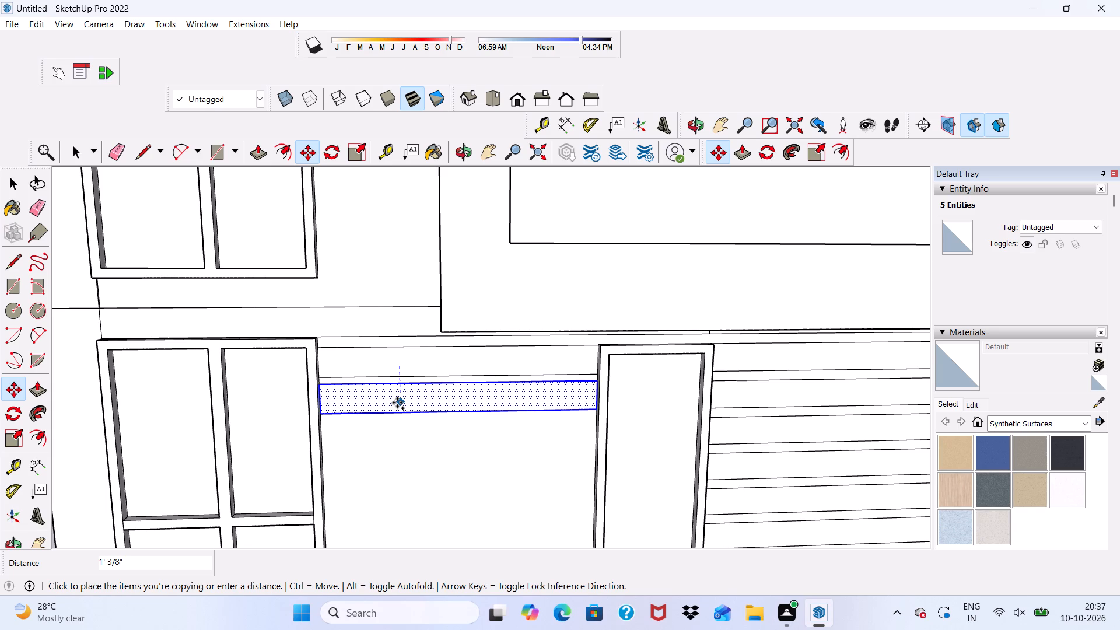
{"action": "left_click", "coordinate": [397, 402]}
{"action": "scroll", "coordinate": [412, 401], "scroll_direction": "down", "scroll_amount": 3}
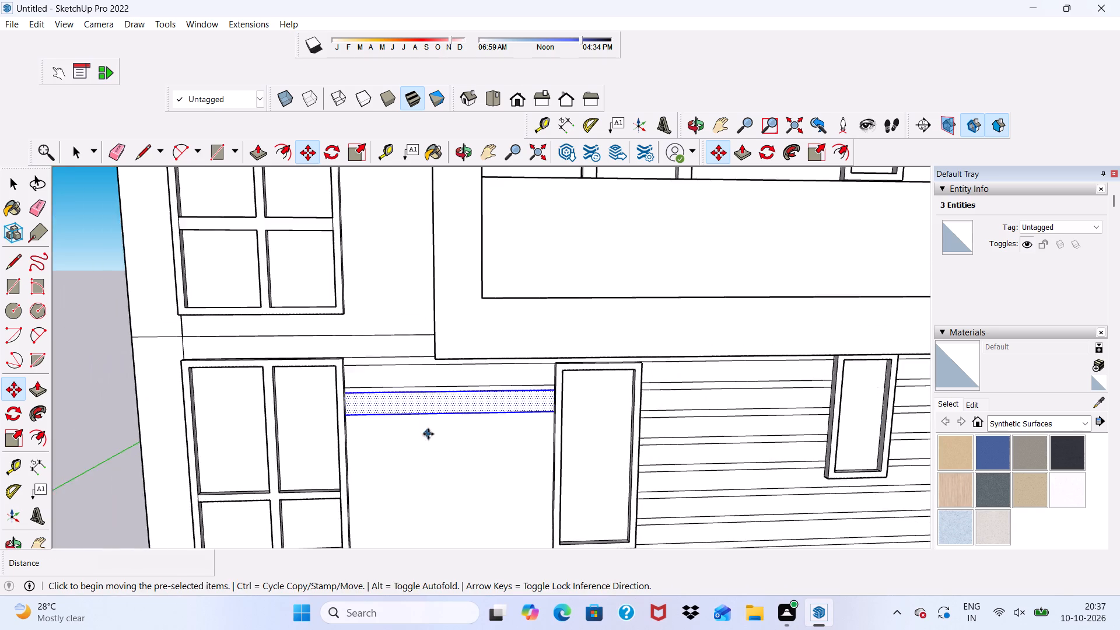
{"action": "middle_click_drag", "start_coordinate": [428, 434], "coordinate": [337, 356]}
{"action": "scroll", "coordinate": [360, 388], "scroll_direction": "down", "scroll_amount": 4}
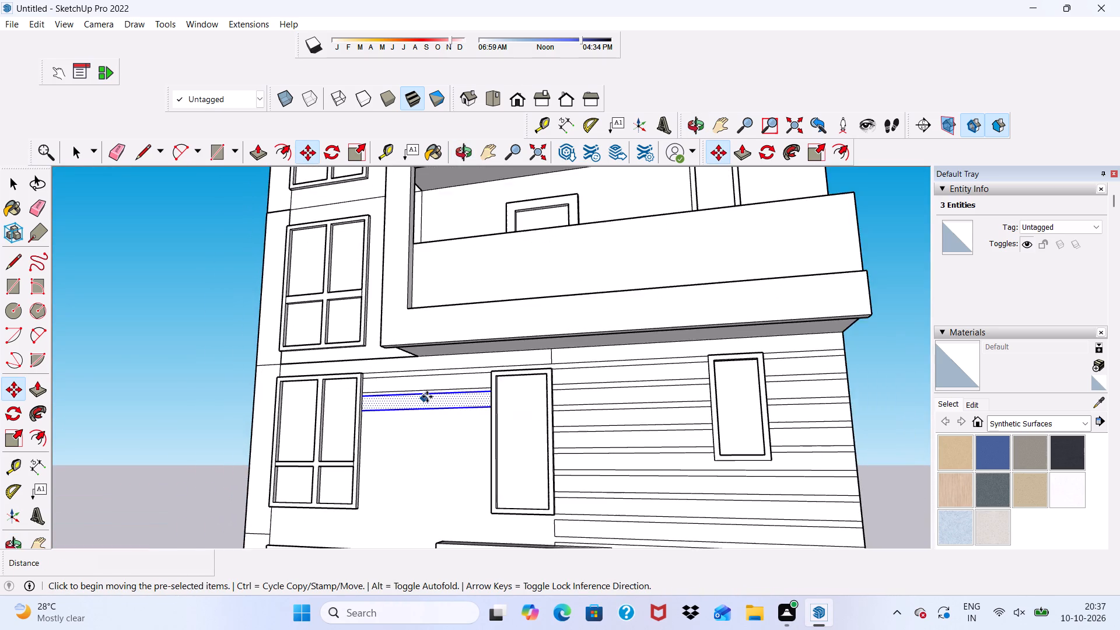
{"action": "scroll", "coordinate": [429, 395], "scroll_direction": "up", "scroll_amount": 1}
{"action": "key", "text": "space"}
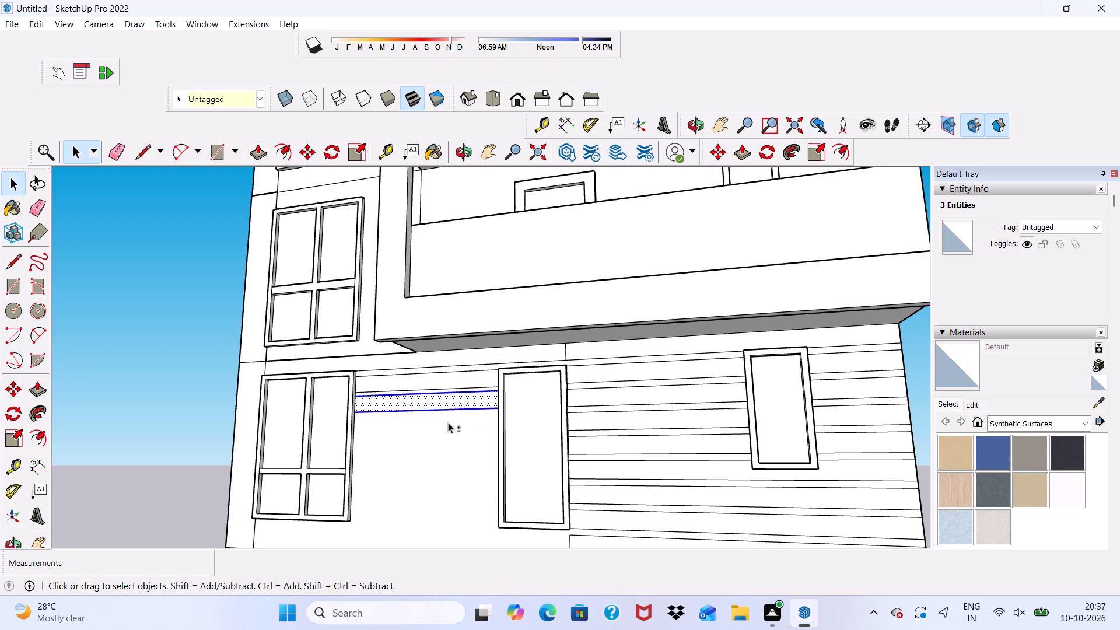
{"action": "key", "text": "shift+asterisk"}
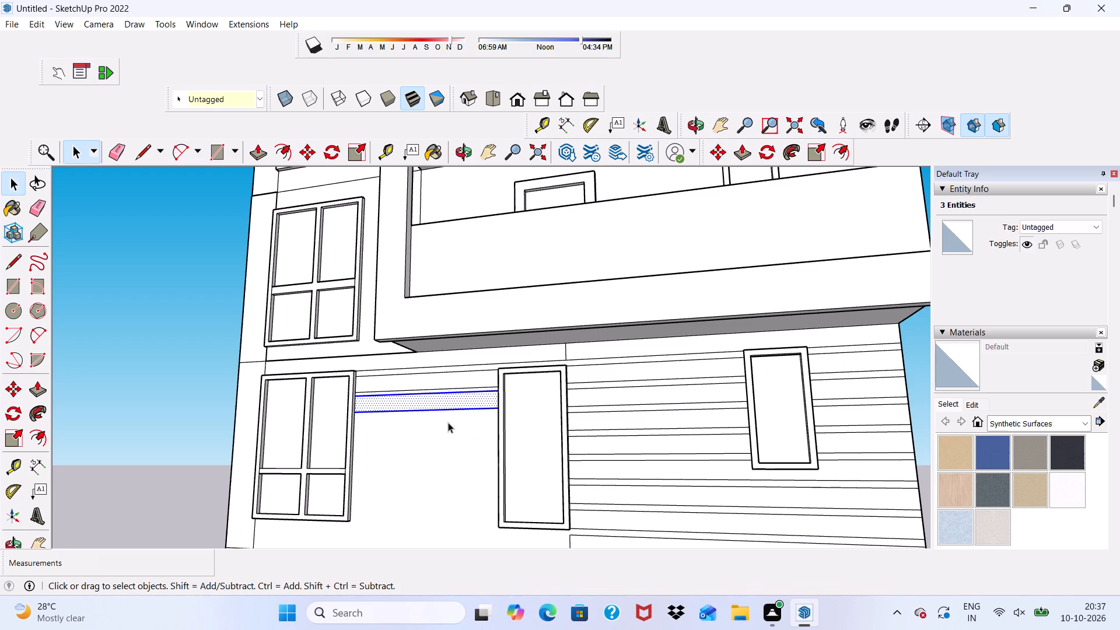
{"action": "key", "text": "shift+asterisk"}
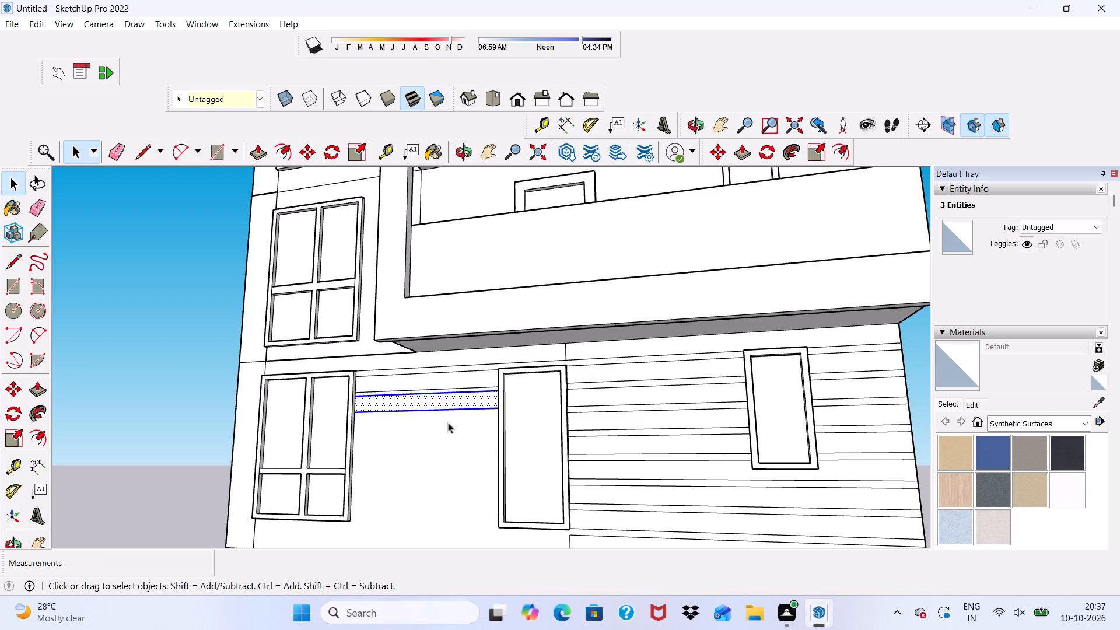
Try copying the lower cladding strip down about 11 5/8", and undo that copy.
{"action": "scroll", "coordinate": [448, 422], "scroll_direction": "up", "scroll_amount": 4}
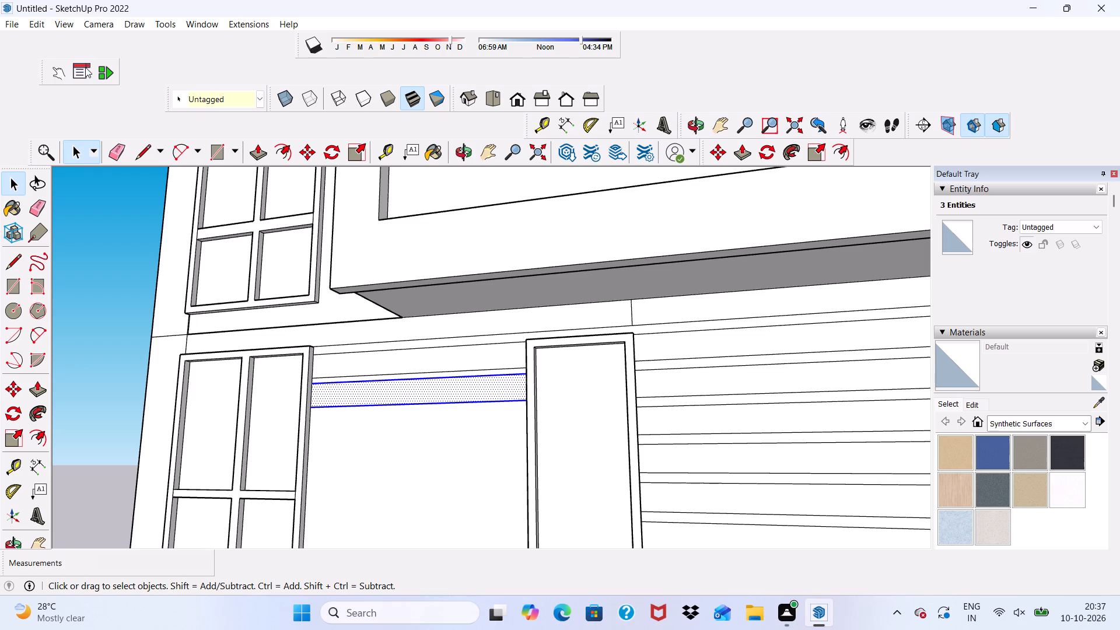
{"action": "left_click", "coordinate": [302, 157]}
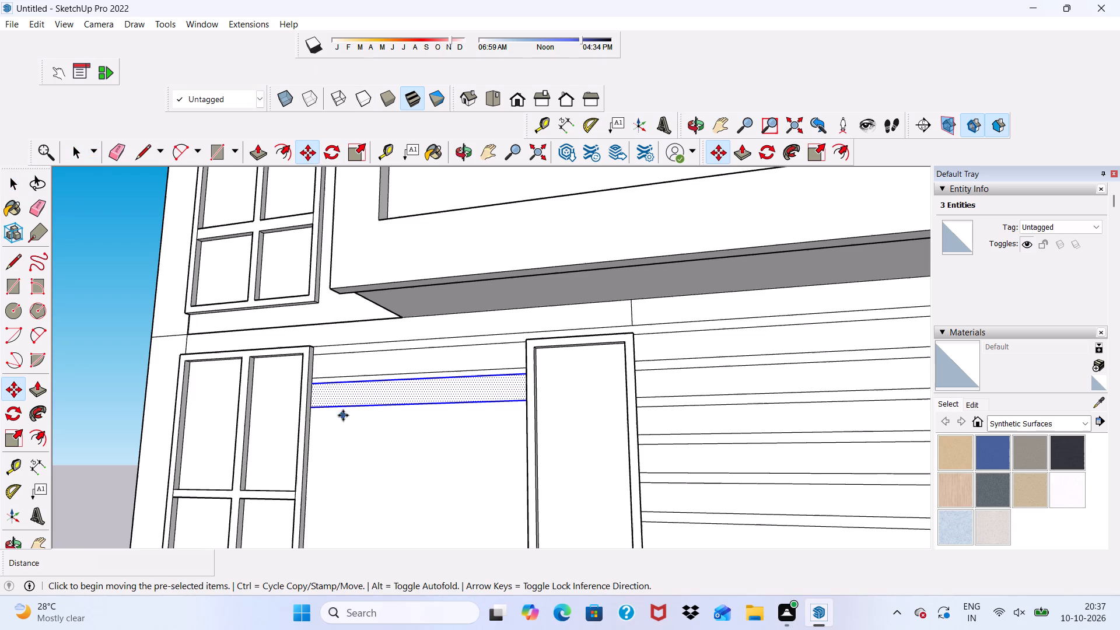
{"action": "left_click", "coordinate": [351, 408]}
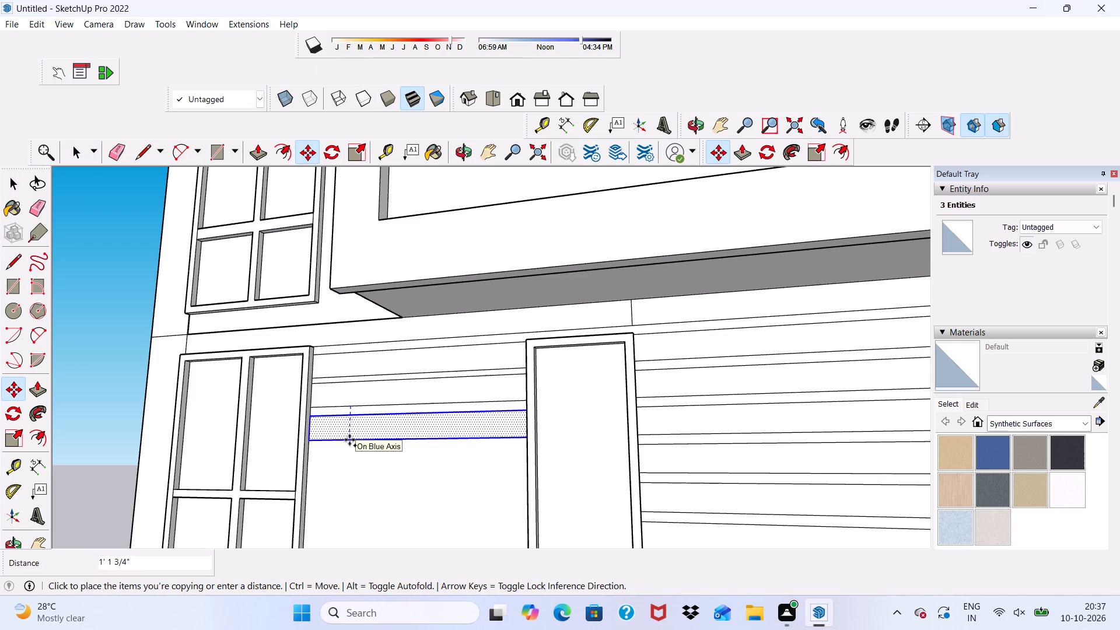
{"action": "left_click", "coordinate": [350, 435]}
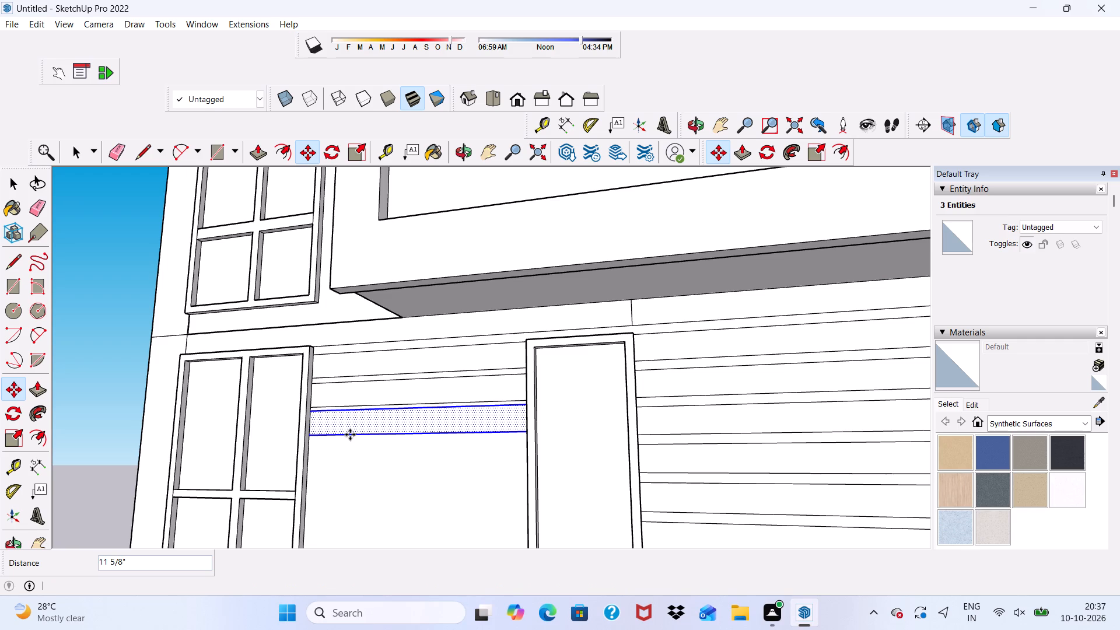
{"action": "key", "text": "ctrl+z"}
Copy the lower cladding strip down about 1' 1 5/16" along the blue axis and multiply it into 10 copies.
{"action": "left_click", "coordinate": [365, 396]}
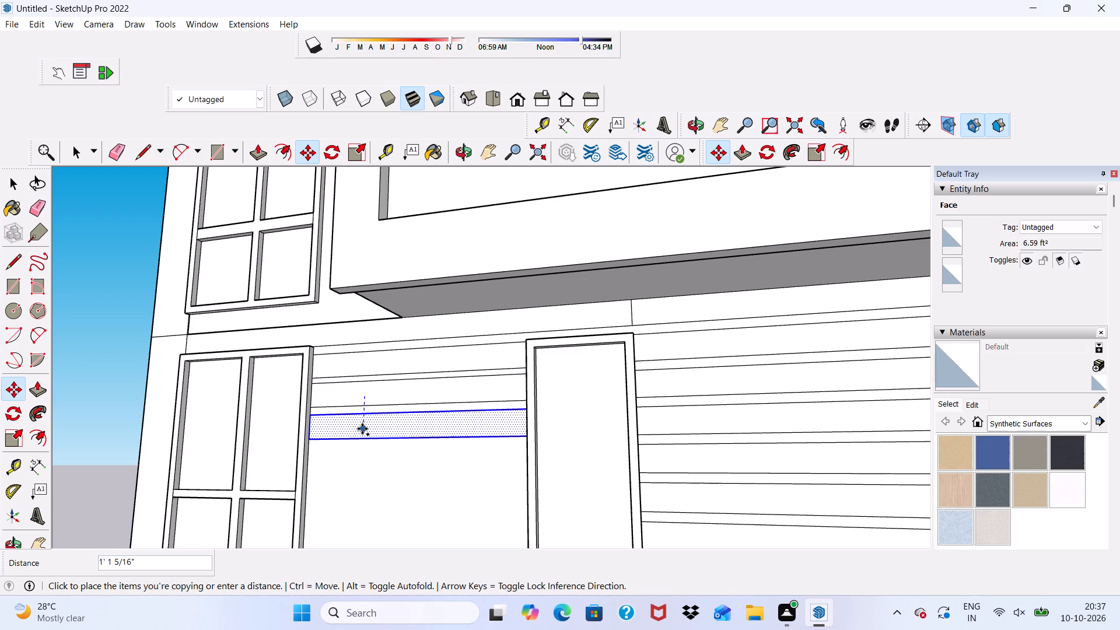
{"action": "left_click", "coordinate": [362, 429]}
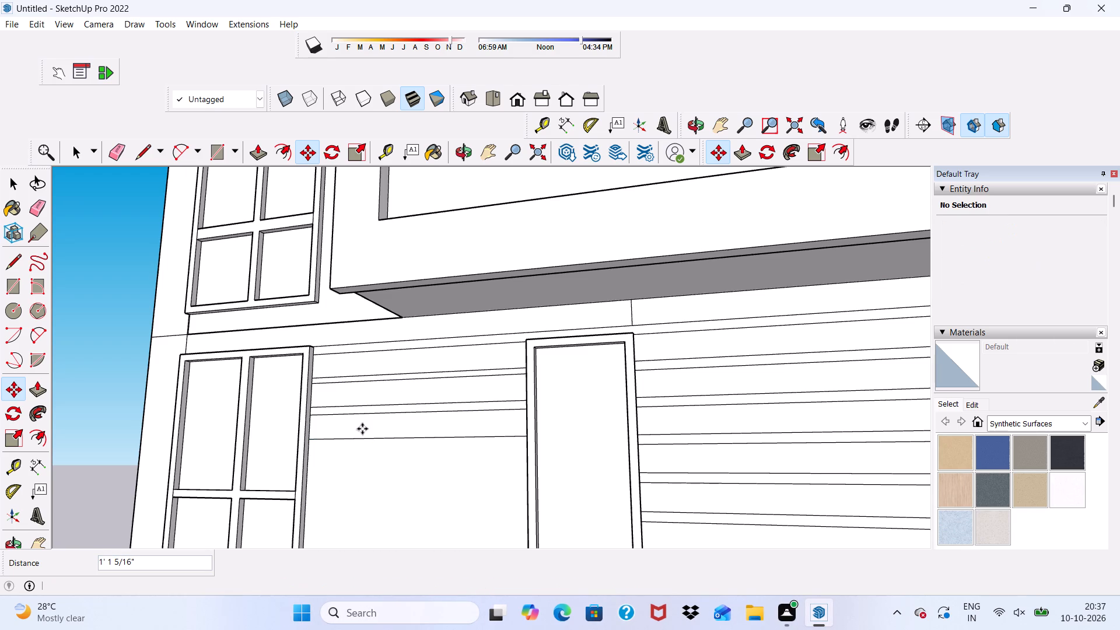
{"action": "key", "text": "shift+asterisk"}
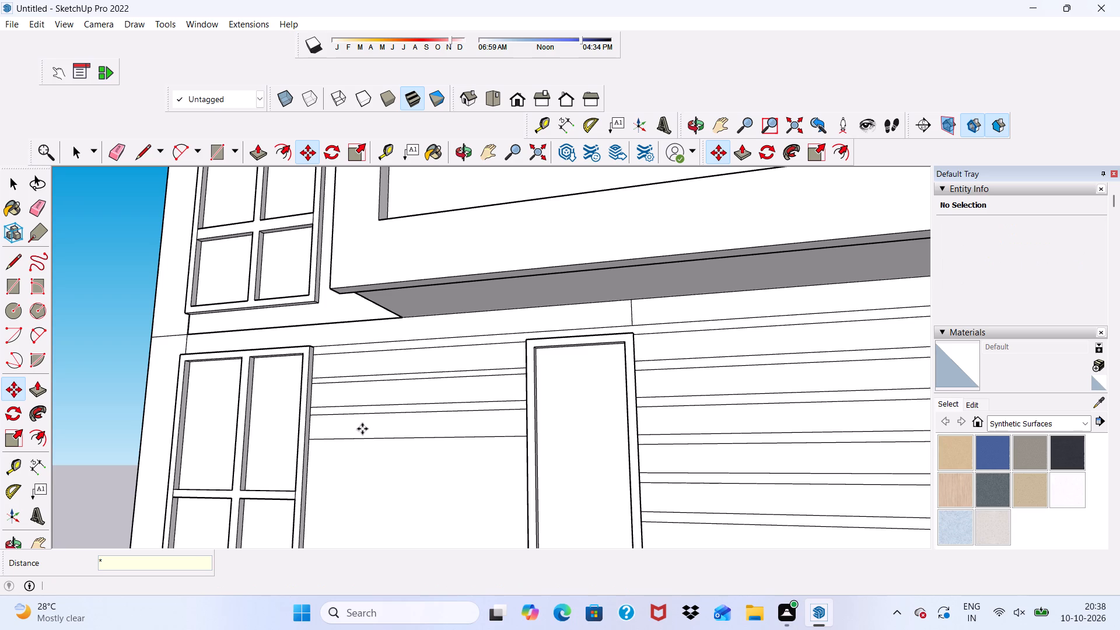
{"action": "type", "text": "10"}
{"action": "key", "text": "Return"}
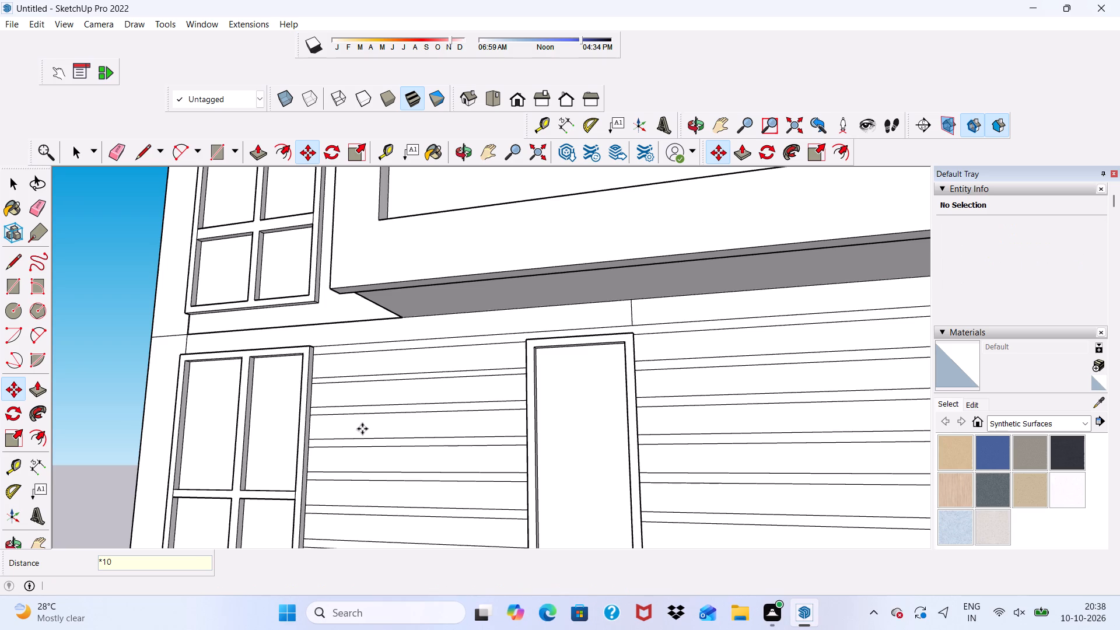
Copy the lowest strip between the ground-floor window and the entrance down about 1' 1 1/16" and multiply it into 6 copies.
{"action": "scroll", "coordinate": [370, 409], "scroll_direction": "down", "scroll_amount": 14}
{"action": "scroll", "coordinate": [405, 481], "scroll_direction": "up", "scroll_amount": 9}
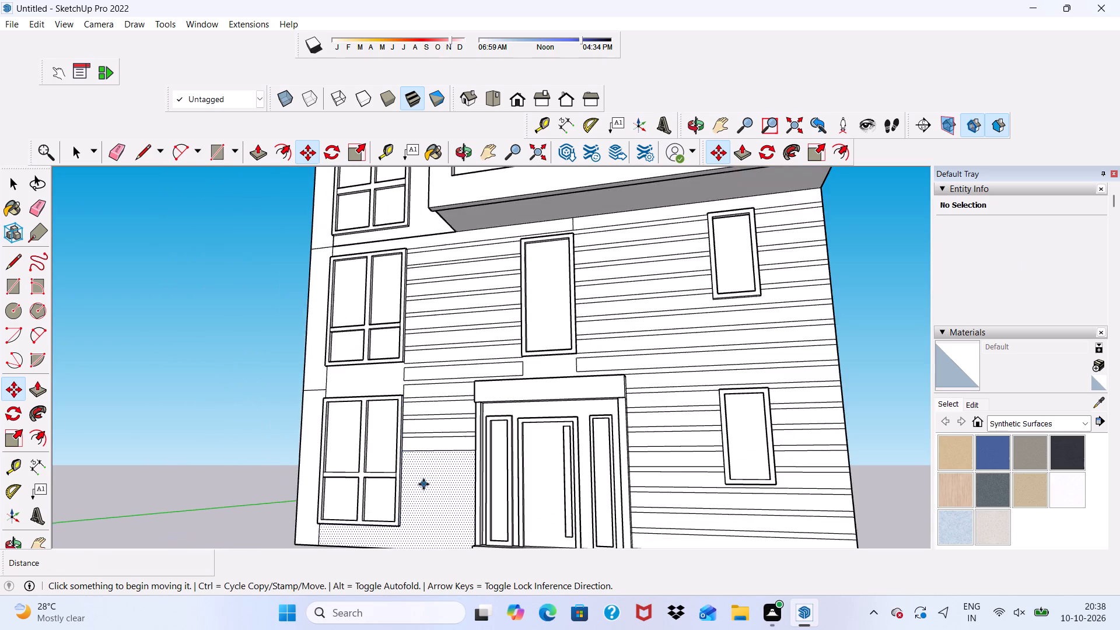
{"action": "scroll", "coordinate": [423, 484], "scroll_direction": "up", "scroll_amount": 2}
{"action": "middle_click_drag", "start_coordinate": [444, 457], "coordinate": [616, 426]}
{"action": "scroll", "coordinate": [461, 428], "scroll_direction": "up", "scroll_amount": 7}
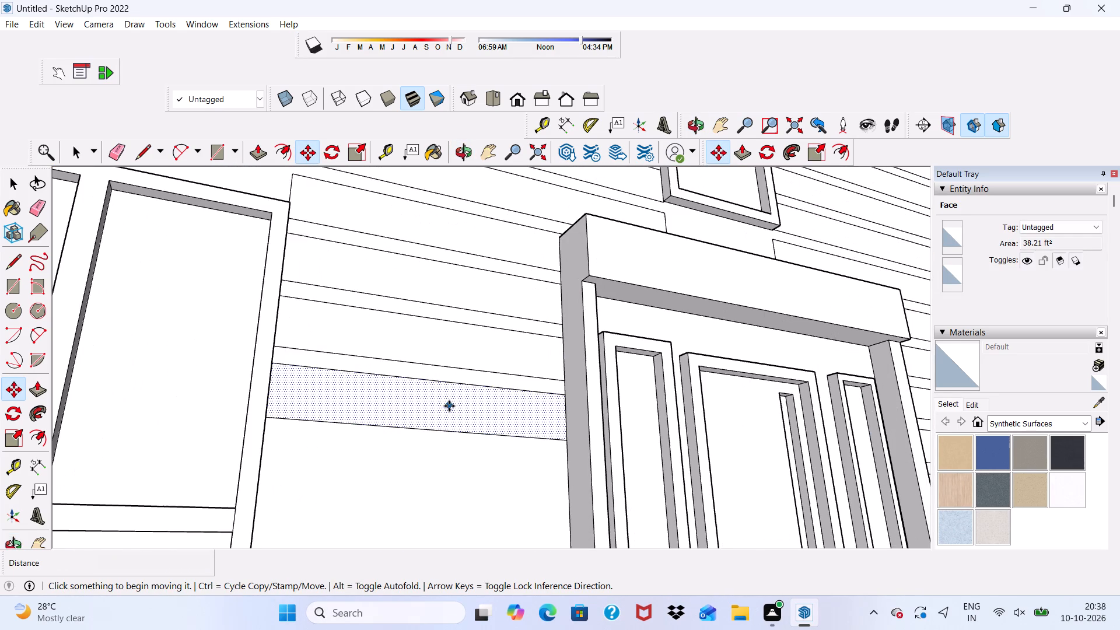
{"action": "left_click", "coordinate": [449, 406]}
{"action": "scroll", "coordinate": [444, 458], "scroll_direction": "down", "scroll_amount": 4}
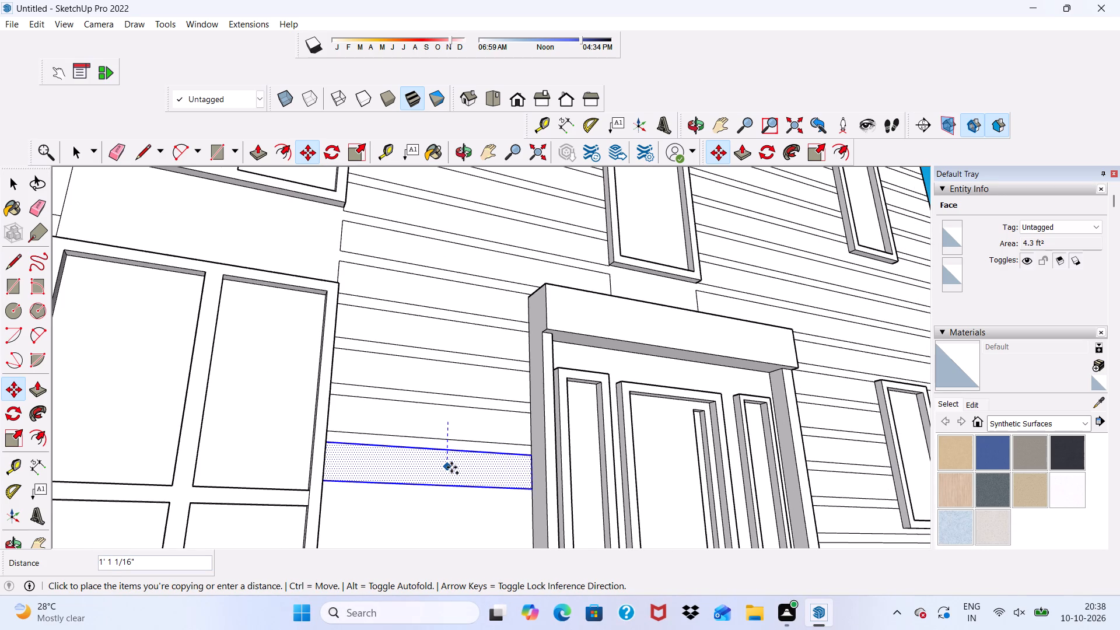
{"action": "left_click", "coordinate": [452, 467]}
{"action": "scroll", "coordinate": [449, 467], "scroll_direction": "down", "scroll_amount": 11}
{"action": "middle_click_drag", "start_coordinate": [444, 378], "coordinate": [266, 438]}
{"action": "scroll", "coordinate": [414, 450], "scroll_direction": "up", "scroll_amount": 4}
{"action": "scroll", "coordinate": [429, 400], "scroll_direction": "up", "scroll_amount": 4}
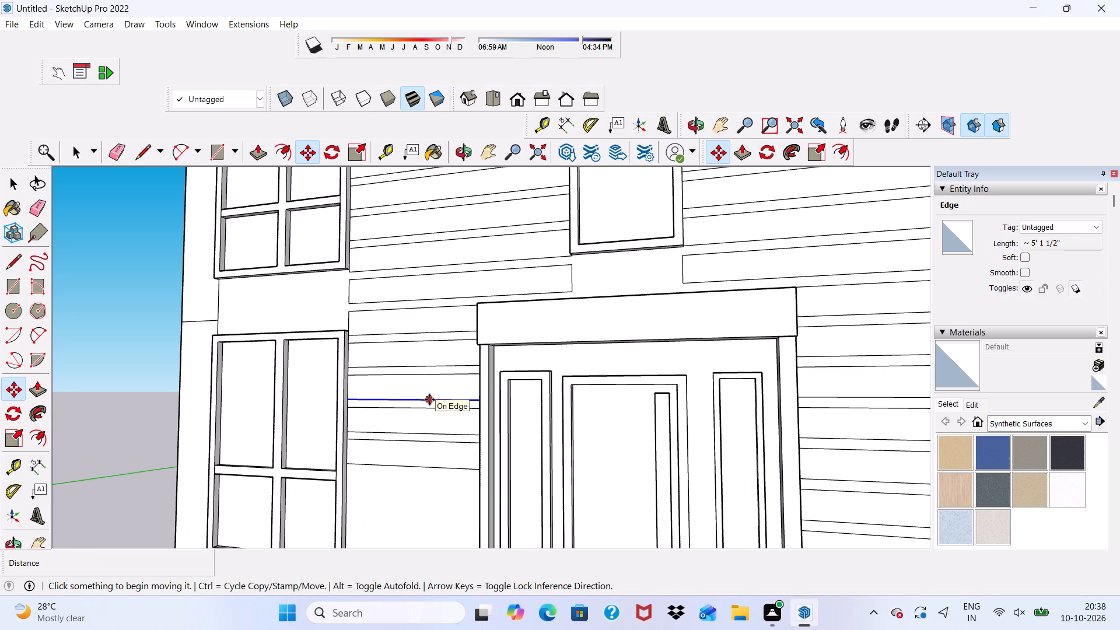
{"action": "key", "text": "shift+asterisk"}
{"action": "key", "text": "6"}
{"action": "key", "text": "Return"}
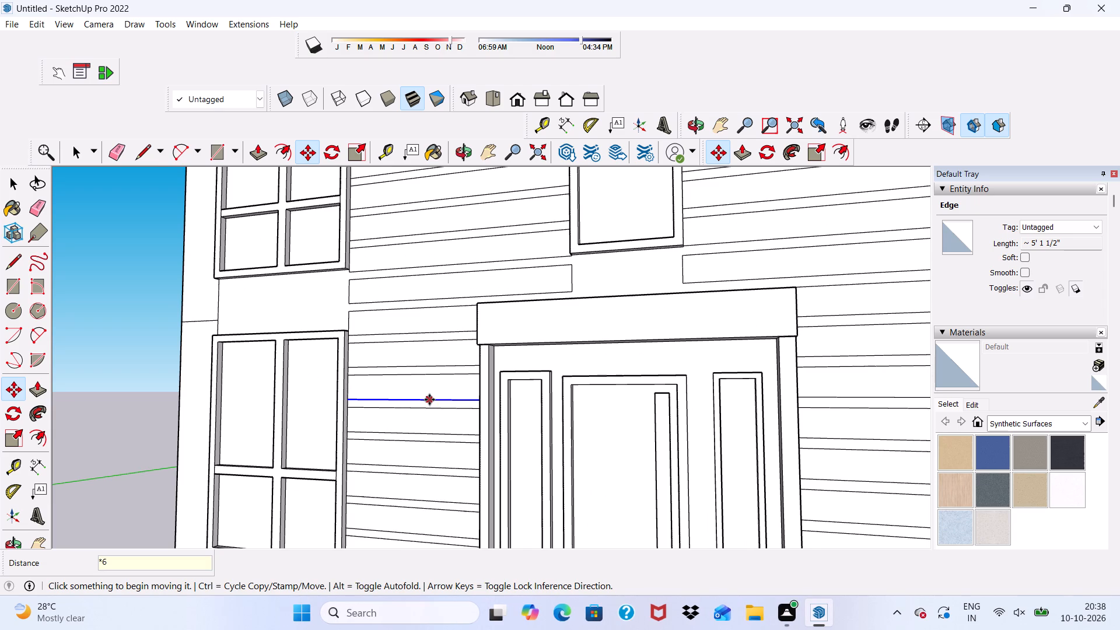
{"action": "scroll", "coordinate": [432, 386], "scroll_direction": "down", "scroll_amount": 10}
{"action": "scroll", "coordinate": [433, 481], "scroll_direction": "up", "scroll_amount": 6}
{"action": "scroll", "coordinate": [437, 422], "scroll_direction": "up", "scroll_amount": 5}
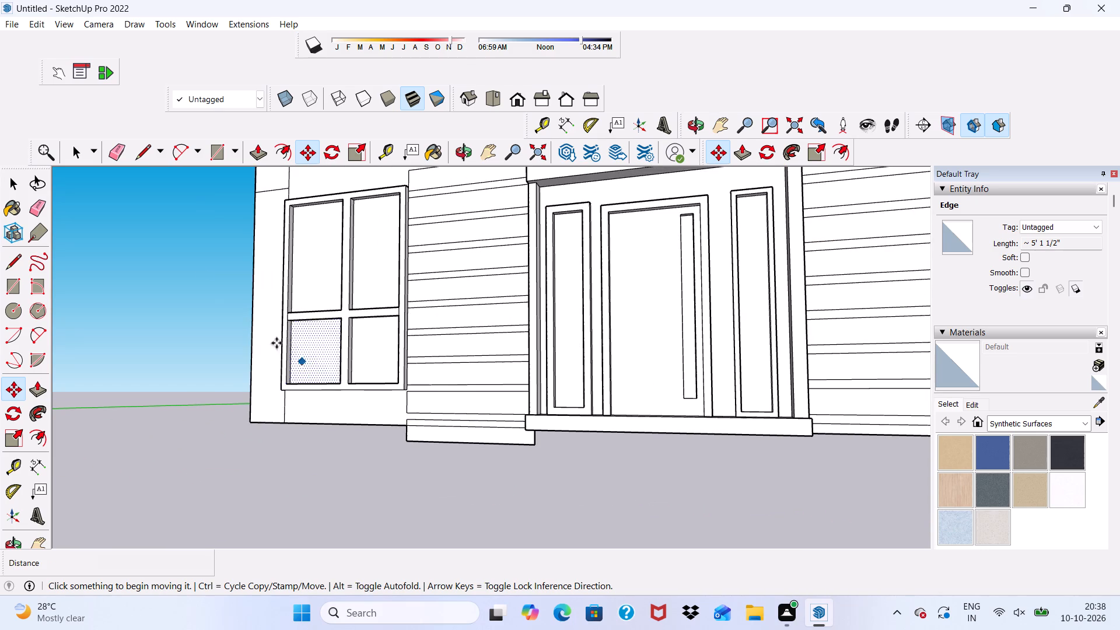
Erase the edges of the lowest cladding strip that overhang the wall base between the ground-floor window and the entrance.
{"action": "left_click", "coordinate": [117, 155]}
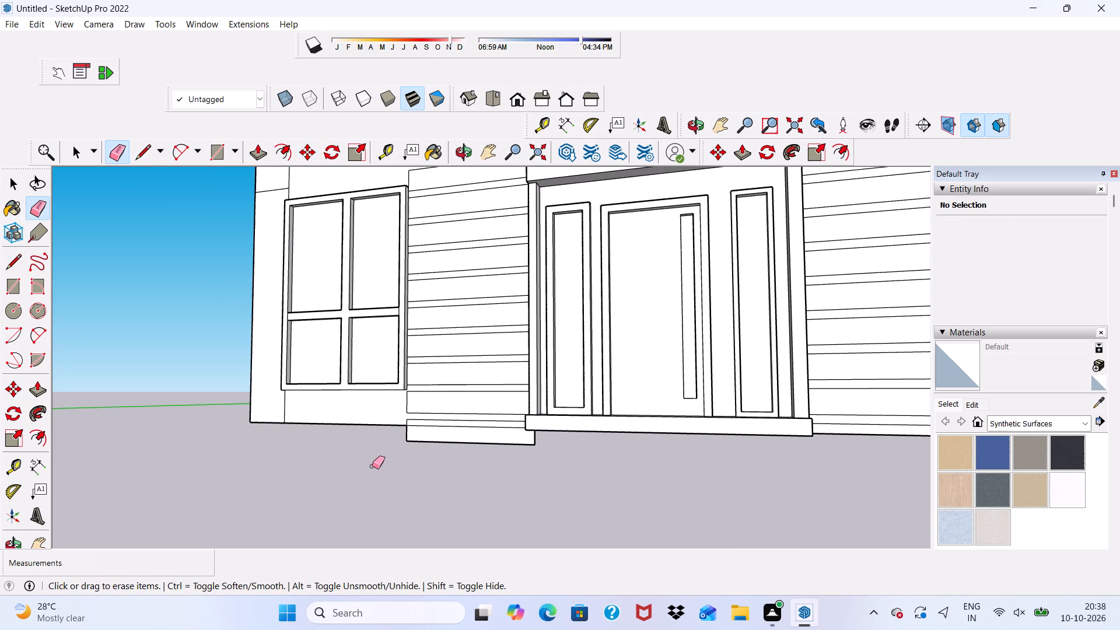
{"action": "scroll", "coordinate": [409, 475], "scroll_direction": "up", "scroll_amount": 5}
{"action": "scroll", "coordinate": [420, 412], "scroll_direction": "up", "scroll_amount": 10}
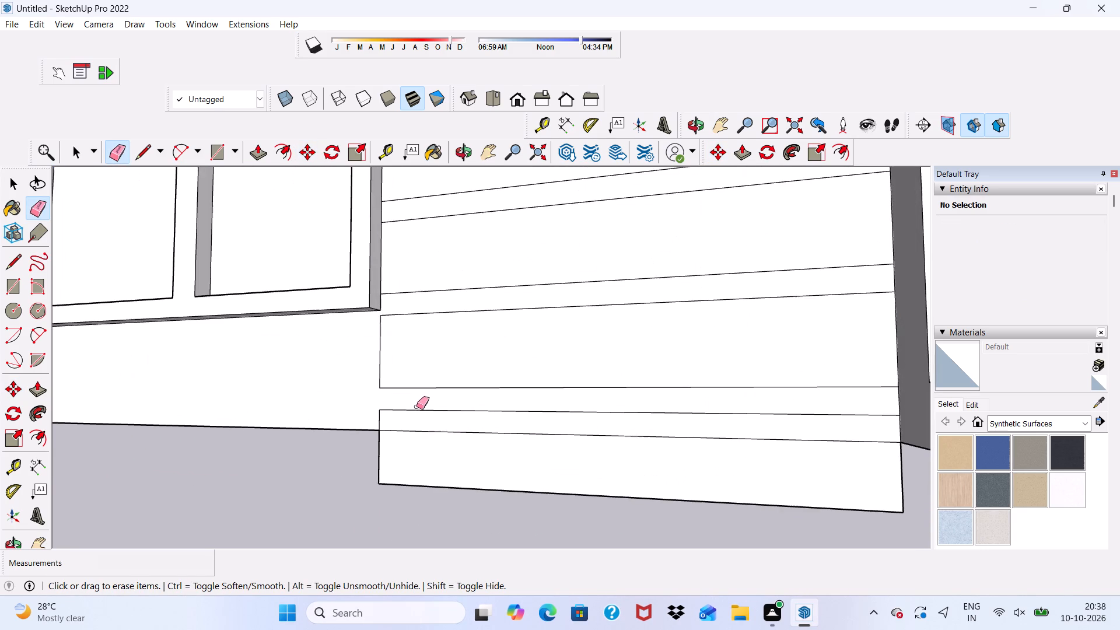
{"action": "left_click_drag", "start_coordinate": [383, 441], "coordinate": [381, 467]}
{"action": "left_click_drag", "start_coordinate": [379, 457], "coordinate": [397, 493]}
{"action": "scroll", "coordinate": [400, 426], "scroll_direction": "down", "scroll_amount": 6}
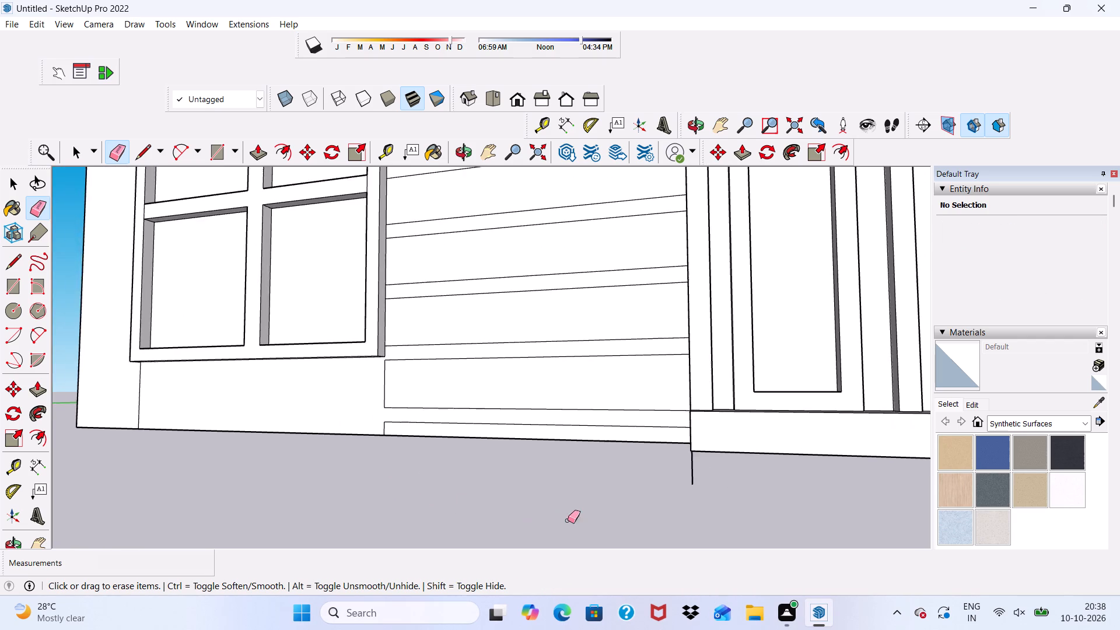
{"action": "scroll", "coordinate": [696, 523], "scroll_direction": "up", "scroll_amount": 8}
{"action": "left_click", "coordinate": [688, 464]}
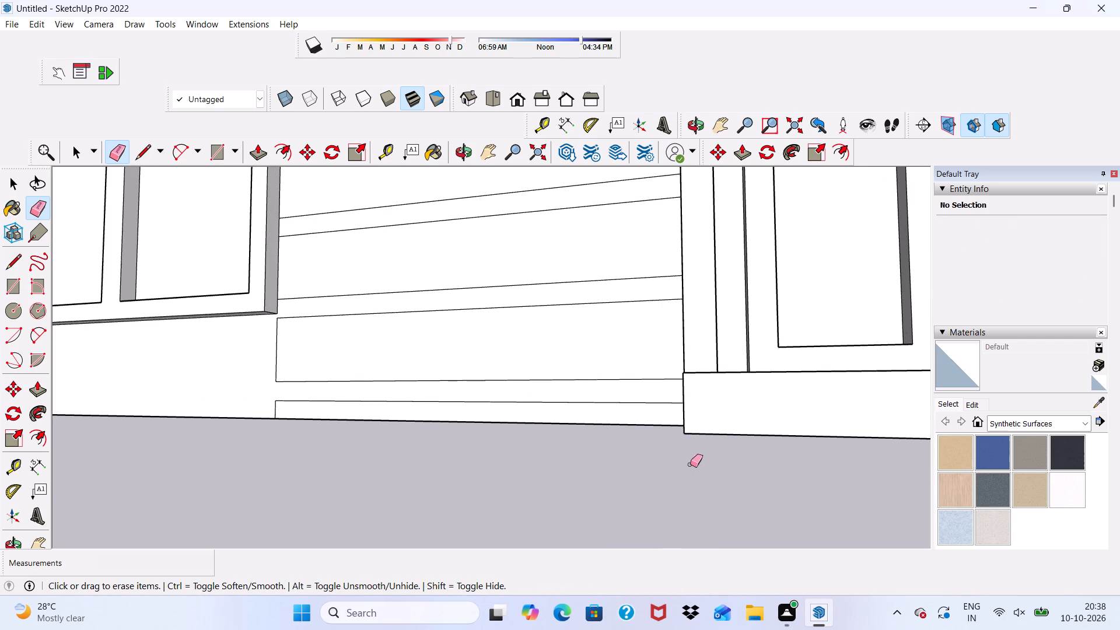
Erase the top edge and short side edge of the leftover partial strip at the wall base beside the entrance.
{"action": "scroll", "coordinate": [576, 369], "scroll_direction": "up", "scroll_amount": 4}
{"action": "left_click", "coordinate": [573, 428]}
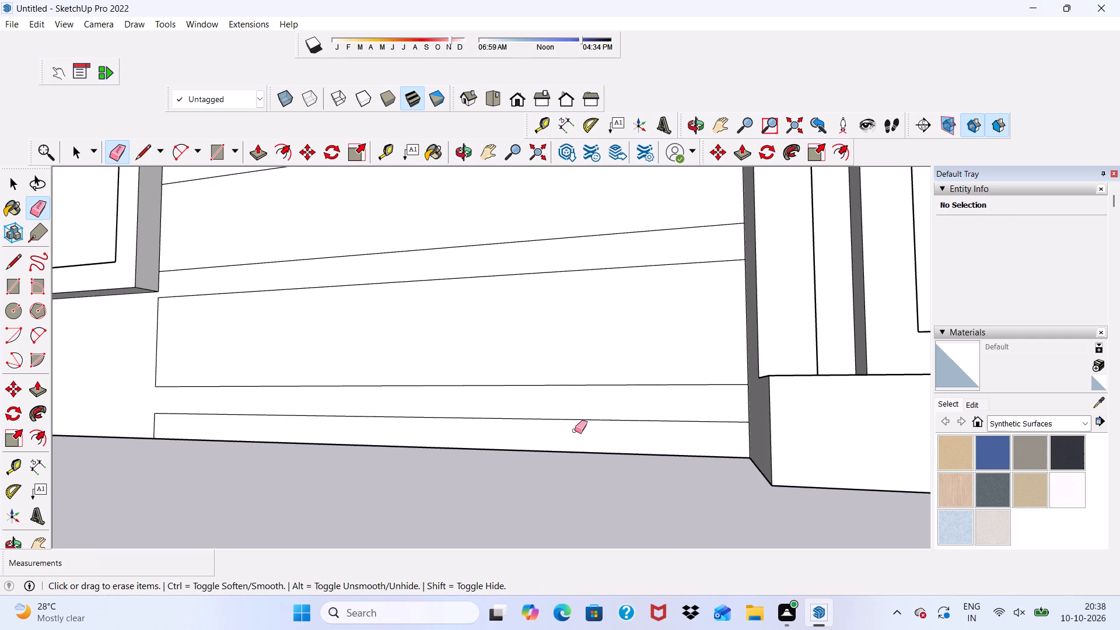
{"action": "left_click", "coordinate": [573, 423]}
{"action": "scroll", "coordinate": [319, 444], "scroll_direction": "up", "scroll_amount": 5}
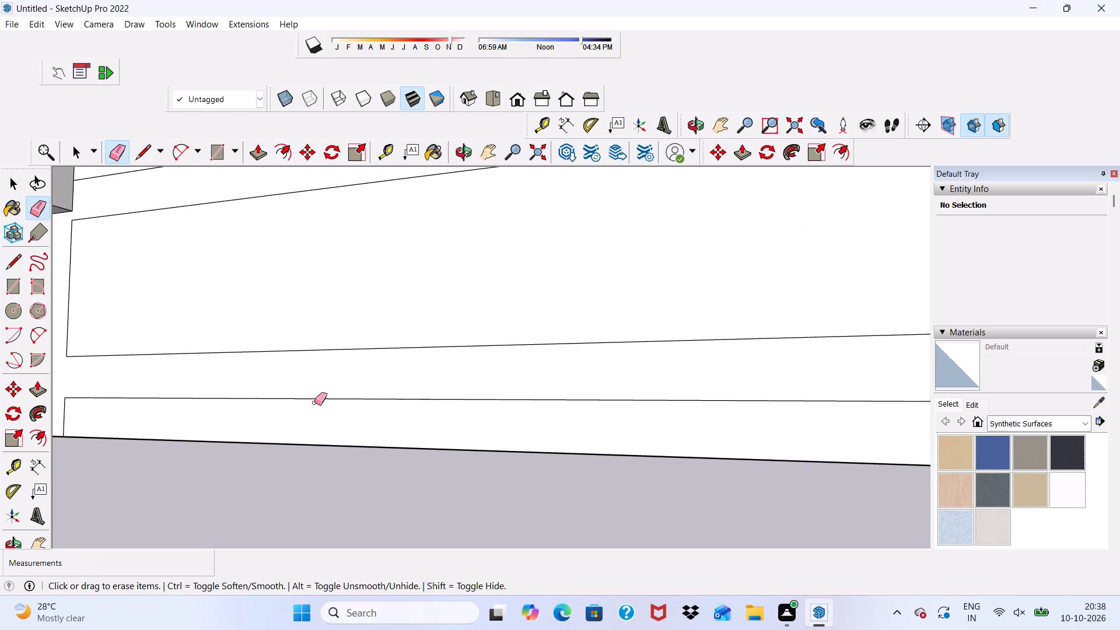
{"action": "left_click_drag", "start_coordinate": [314, 402], "coordinate": [322, 398]}
{"action": "scroll", "coordinate": [303, 415], "scroll_direction": "down", "scroll_amount": 10}
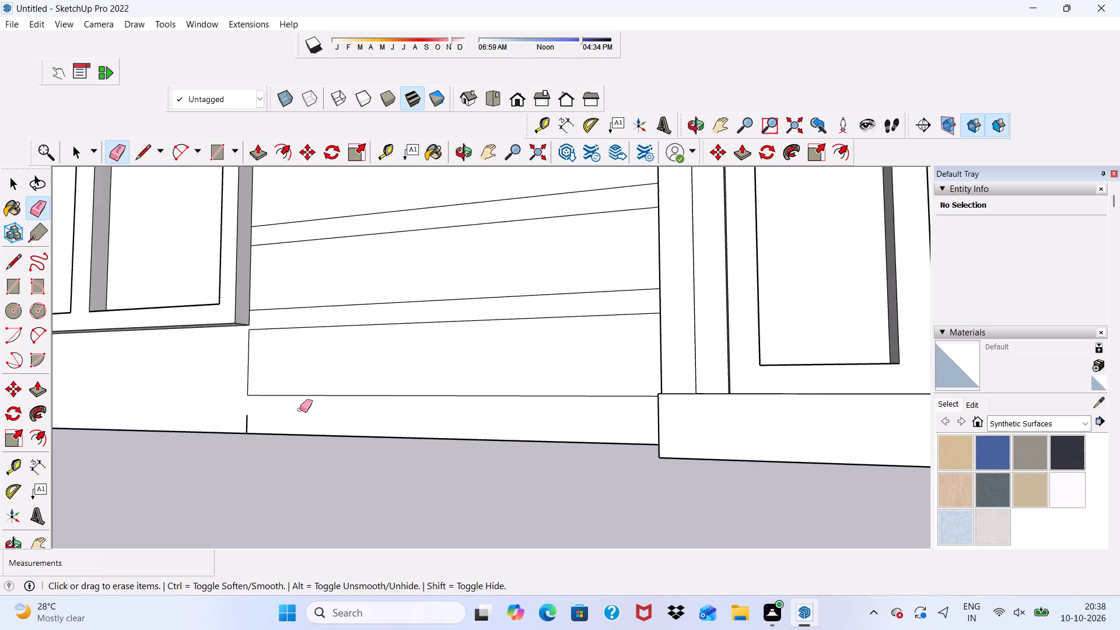
{"action": "scroll", "coordinate": [300, 409], "scroll_direction": "up", "scroll_amount": 5}
{"action": "left_click", "coordinate": [222, 425]}
{"action": "scroll", "coordinate": [225, 430], "scroll_direction": "down", "scroll_amount": 5}
{"action": "scroll", "coordinate": [429, 363], "scroll_direction": "down", "scroll_amount": 4}
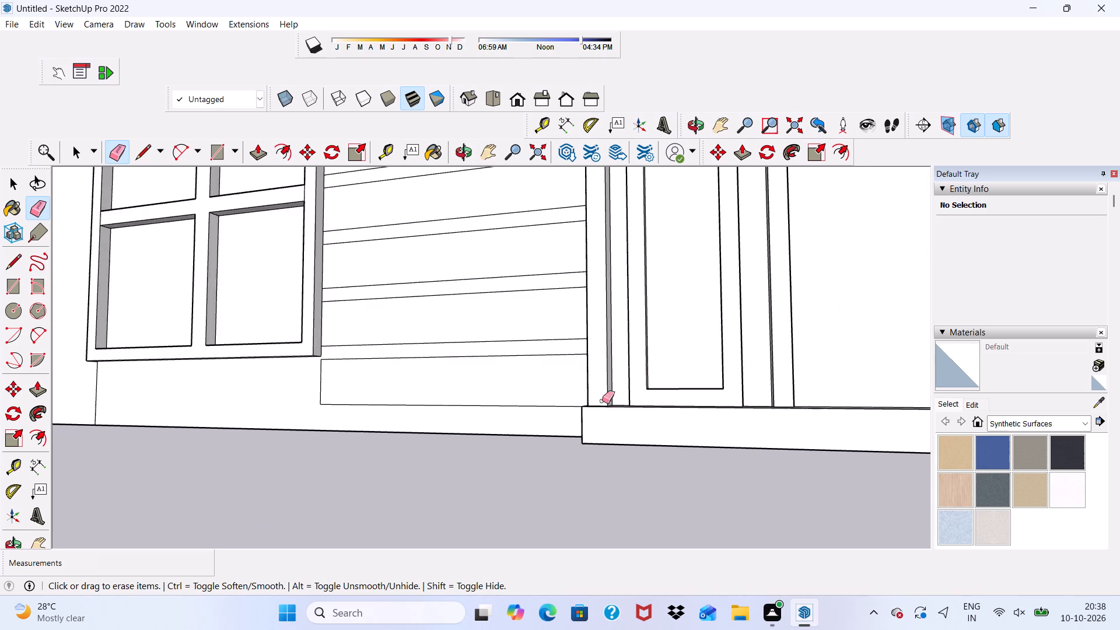
Examine the front facade's cladding around the entrance and windows for areas still missing strips.
{"action": "scroll", "coordinate": [602, 401], "scroll_direction": "down", "scroll_amount": 6}
{"action": "key", "text": "space"}
{"action": "scroll", "coordinate": [554, 386], "scroll_direction": "down", "scroll_amount": 13}
{"action": "middle_click_drag", "start_coordinate": [455, 402], "coordinate": [582, 392]}
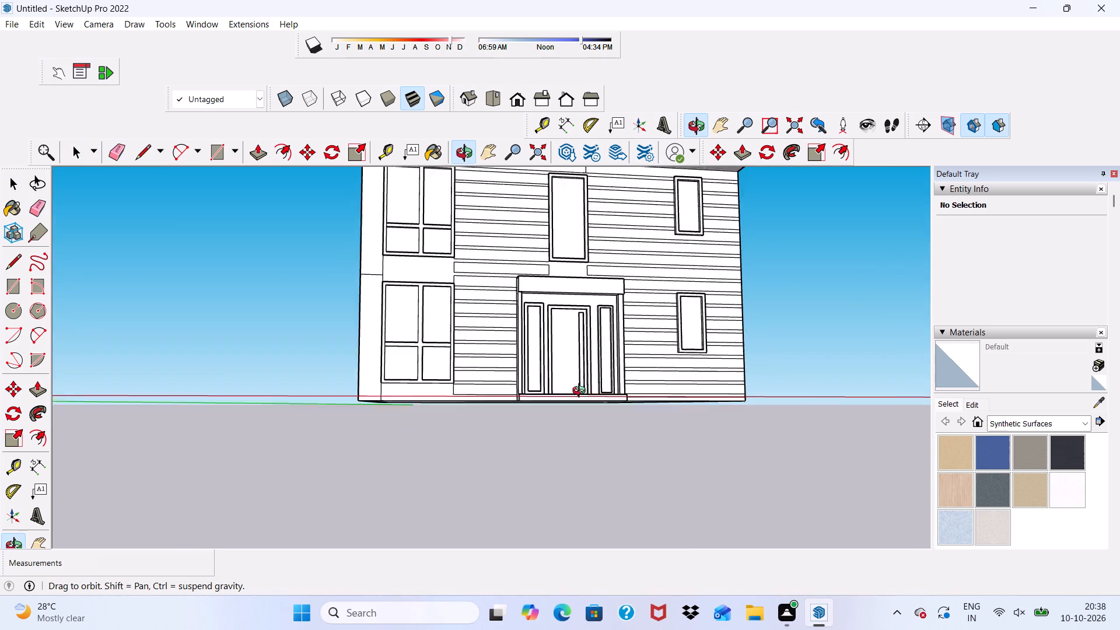
{"action": "middle_click_drag", "start_coordinate": [582, 392], "coordinate": [401, 444]}
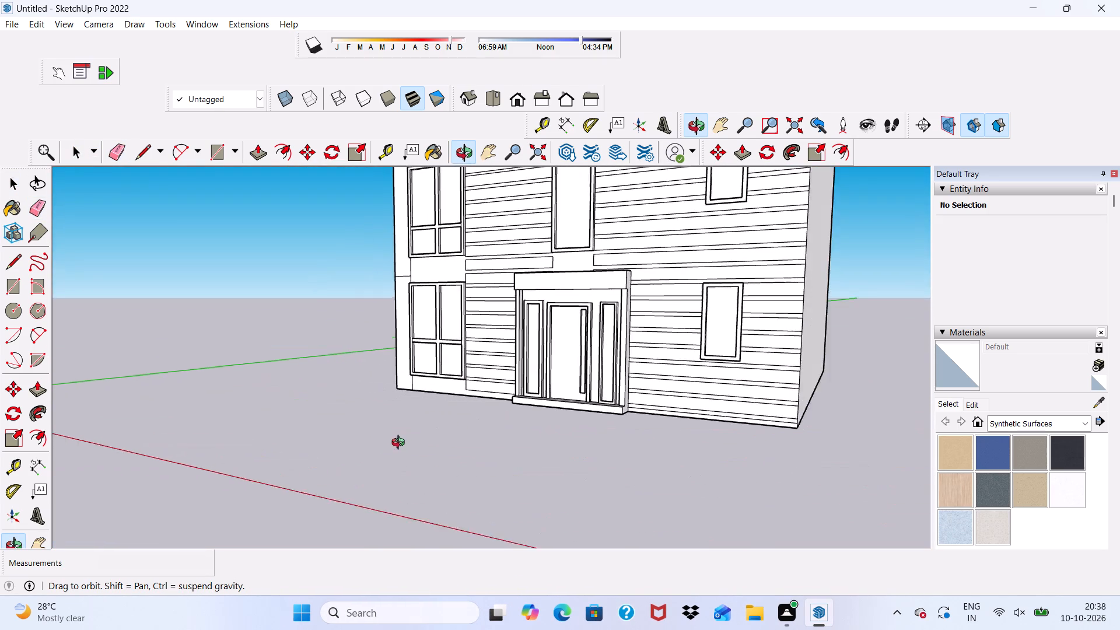
{"action": "middle_click_drag", "start_coordinate": [401, 444], "coordinate": [469, 476]}
{"action": "scroll", "coordinate": [517, 302], "scroll_direction": "up", "scroll_amount": 5}
{"action": "scroll", "coordinate": [612, 258], "scroll_direction": "down", "scroll_amount": 1}
{"action": "scroll", "coordinate": [632, 243], "scroll_direction": "up", "scroll_amount": 6}
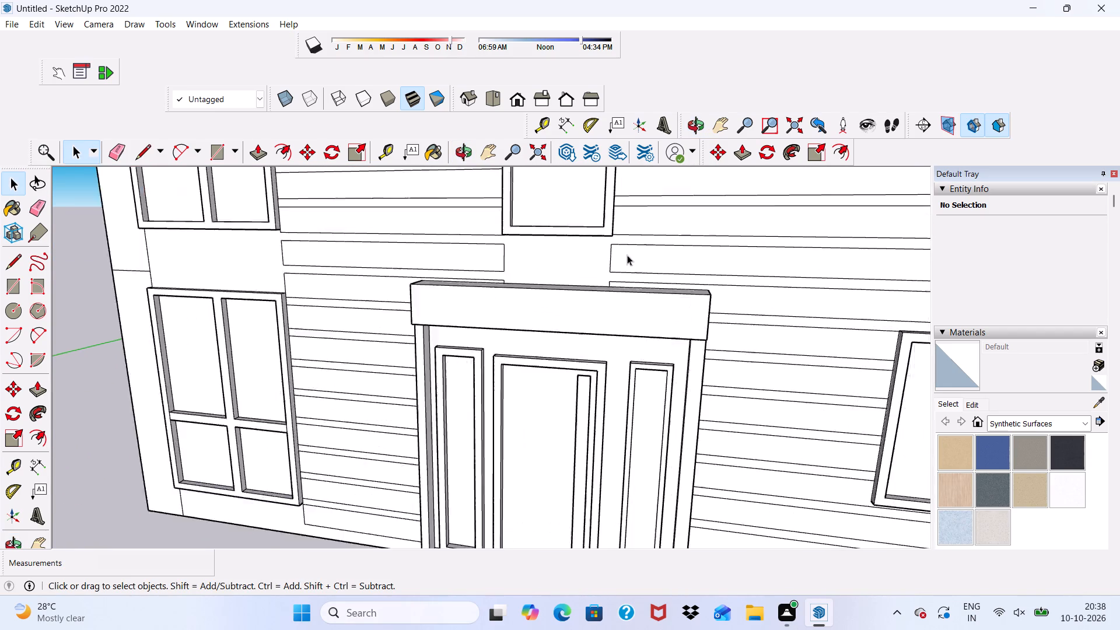
{"action": "scroll", "coordinate": [627, 255], "scroll_direction": "up", "scroll_amount": 2}
{"action": "scroll", "coordinate": [516, 269], "scroll_direction": "up", "scroll_amount": 3}
{"action": "scroll", "coordinate": [370, 255], "scroll_direction": "down", "scroll_amount": 2}
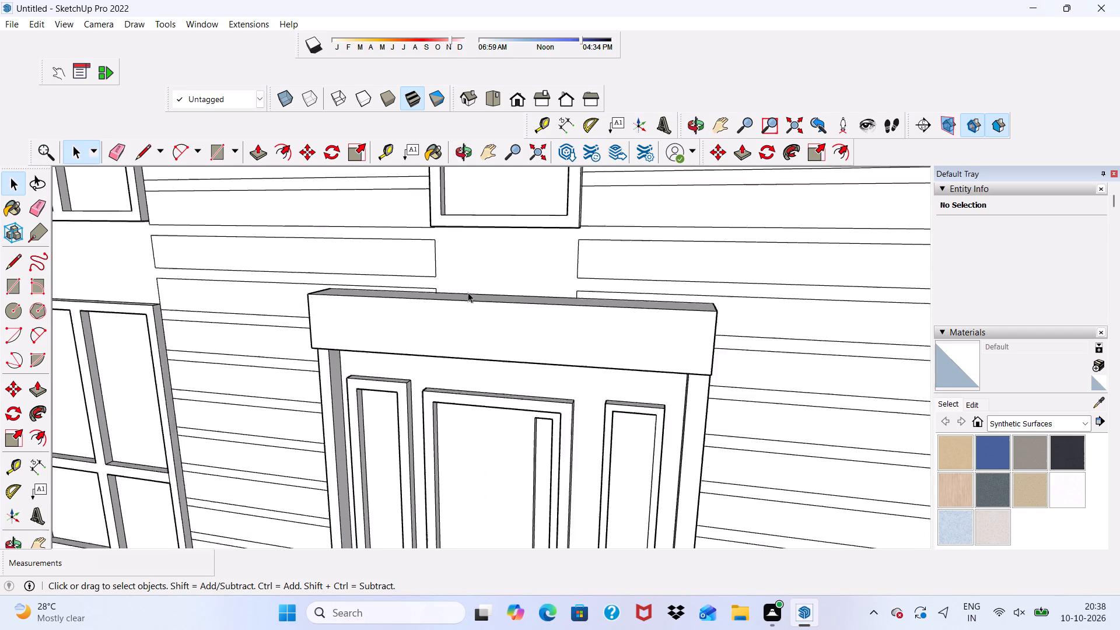
{"action": "scroll", "coordinate": [468, 292], "scroll_direction": "down", "scroll_amount": 12}
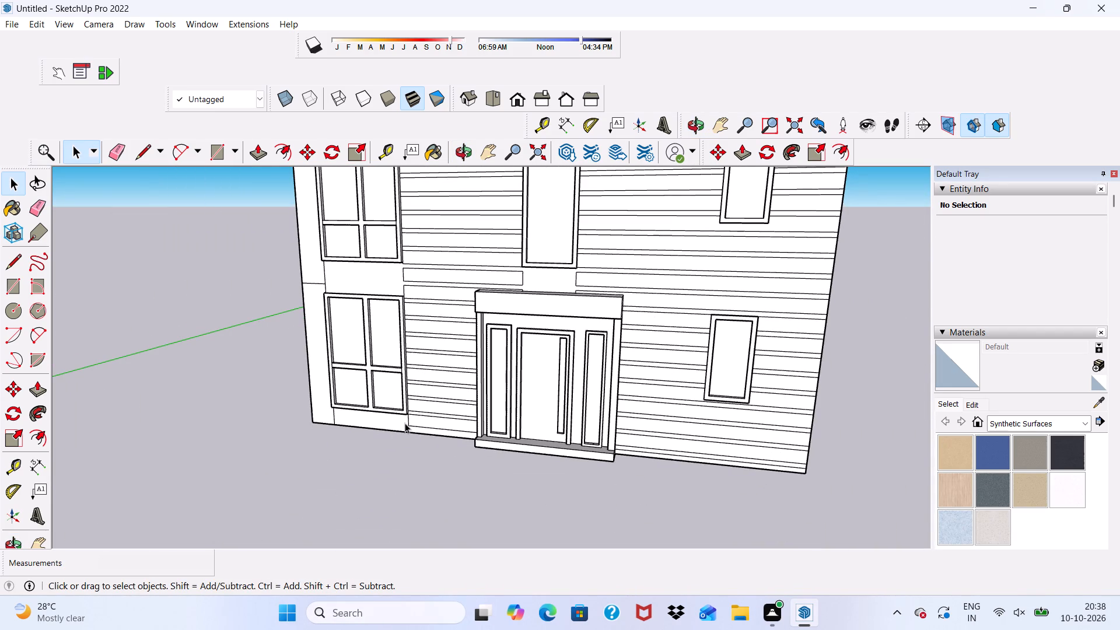
{"action": "scroll", "coordinate": [405, 423], "scroll_direction": "down", "scroll_amount": 4}
Draw a rectangle 5' 8 1/8" by about 8" on the wall directly beneath the middle four-pane window.
{"action": "scroll", "coordinate": [339, 299], "scroll_direction": "up", "scroll_amount": 9}
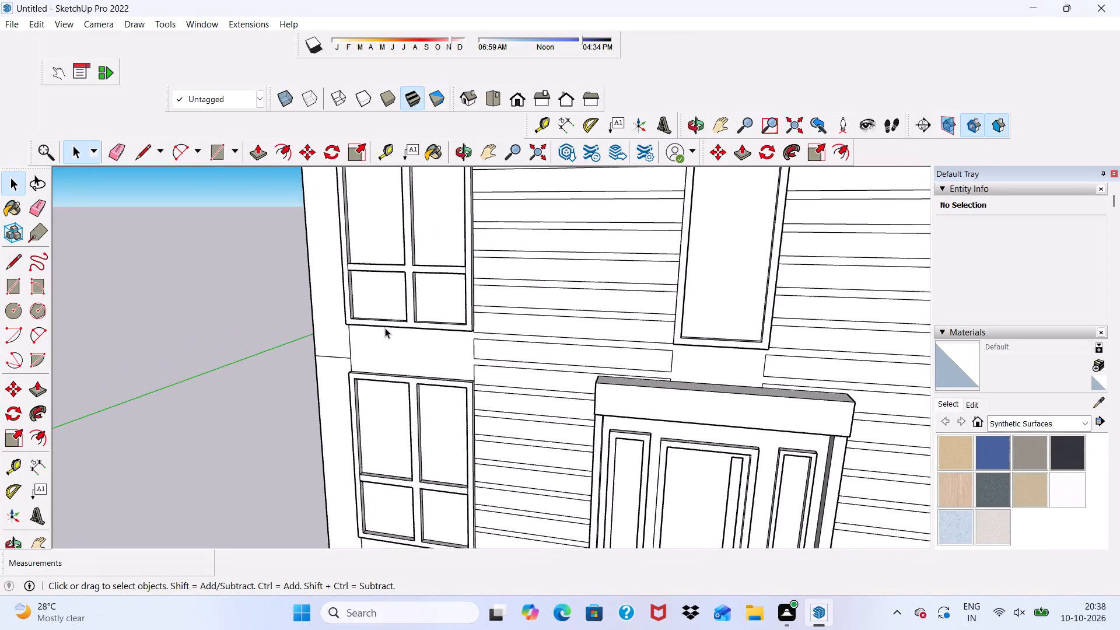
{"action": "left_click", "coordinate": [220, 152]}
{"action": "scroll", "coordinate": [343, 361], "scroll_direction": "up", "scroll_amount": 8}
{"action": "middle_click_drag", "start_coordinate": [349, 332], "coordinate": [370, 258]}
{"action": "scroll", "coordinate": [377, 309], "scroll_direction": "up", "scroll_amount": 4}
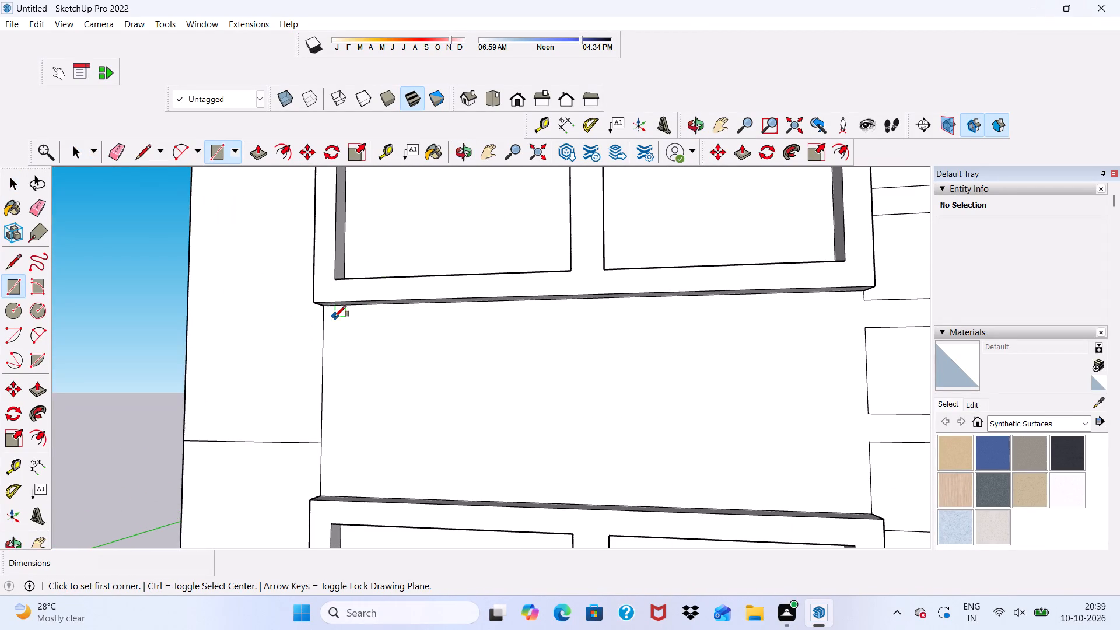
{"action": "left_click_drag", "start_coordinate": [327, 314], "coordinate": [330, 321]}
{"action": "scroll", "coordinate": [433, 367], "scroll_direction": "down", "scroll_amount": 3}
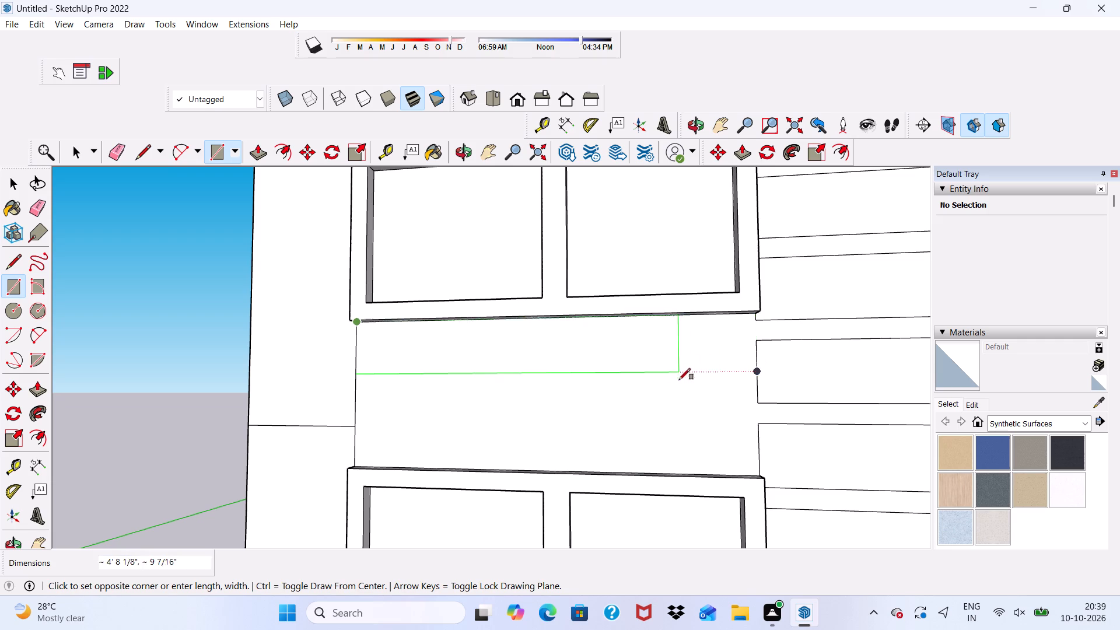
{"action": "left_click", "coordinate": [750, 363]}
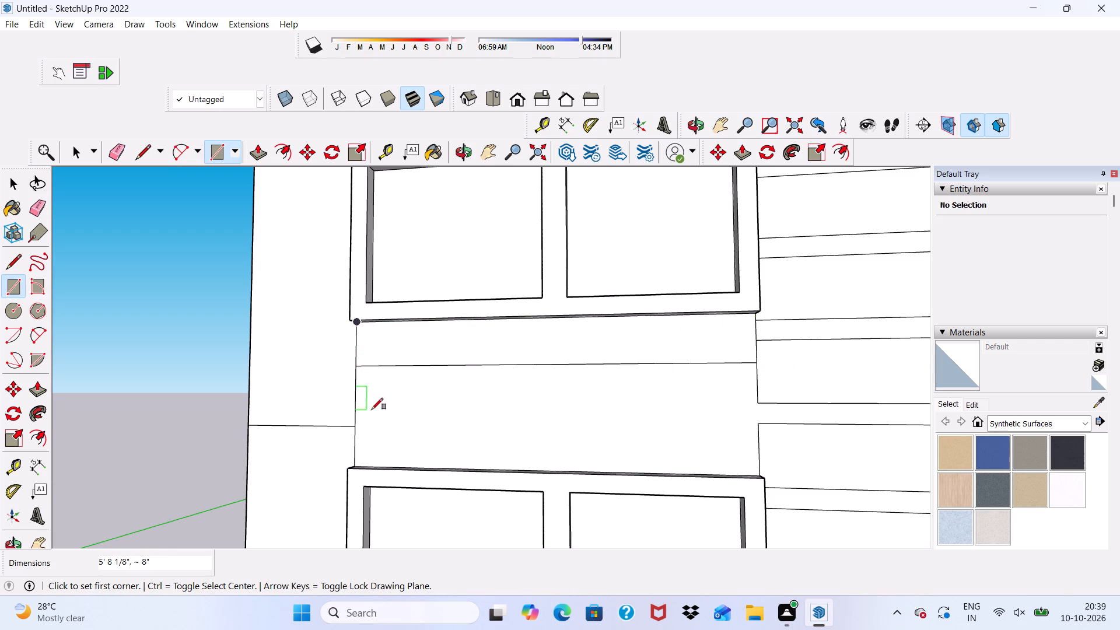
Copy the new strip, face and edges, down about 9 1/2", and that copy down about 9 7/16" to the lower window.
{"action": "key", "text": "space"}
{"action": "double_click", "coordinate": [428, 352]}
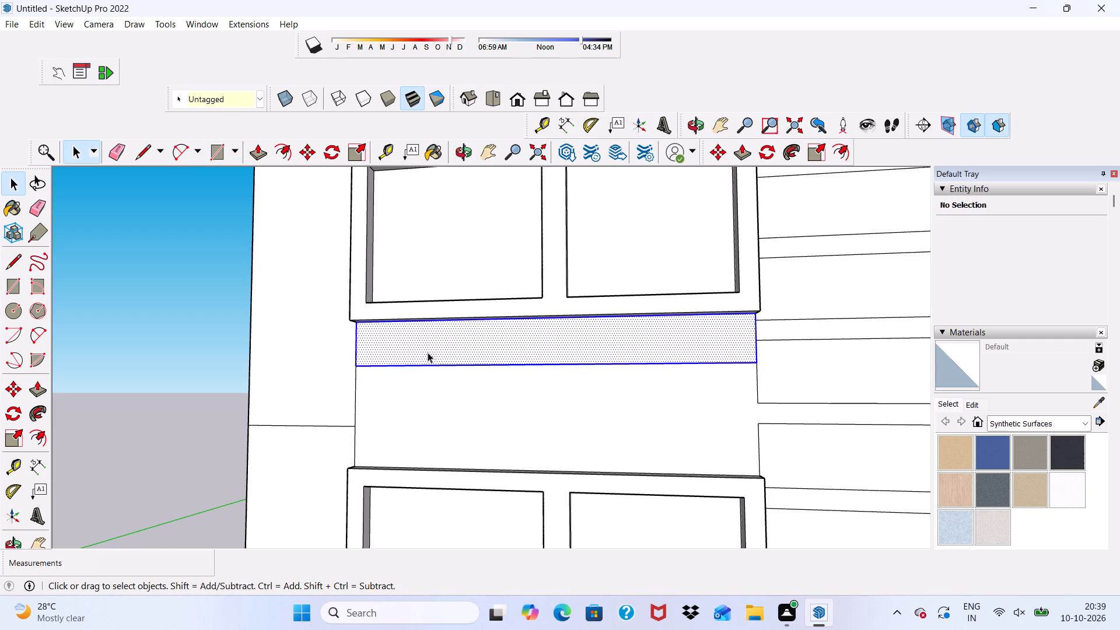
{"action": "left_click", "coordinate": [301, 150]}
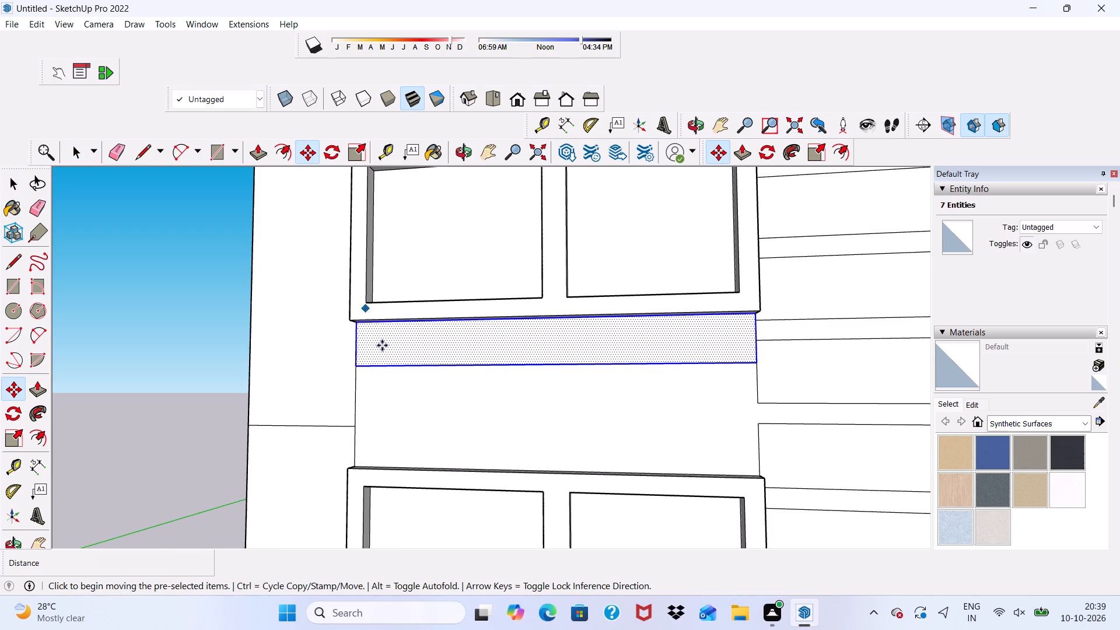
{"action": "left_click", "coordinate": [442, 356]}
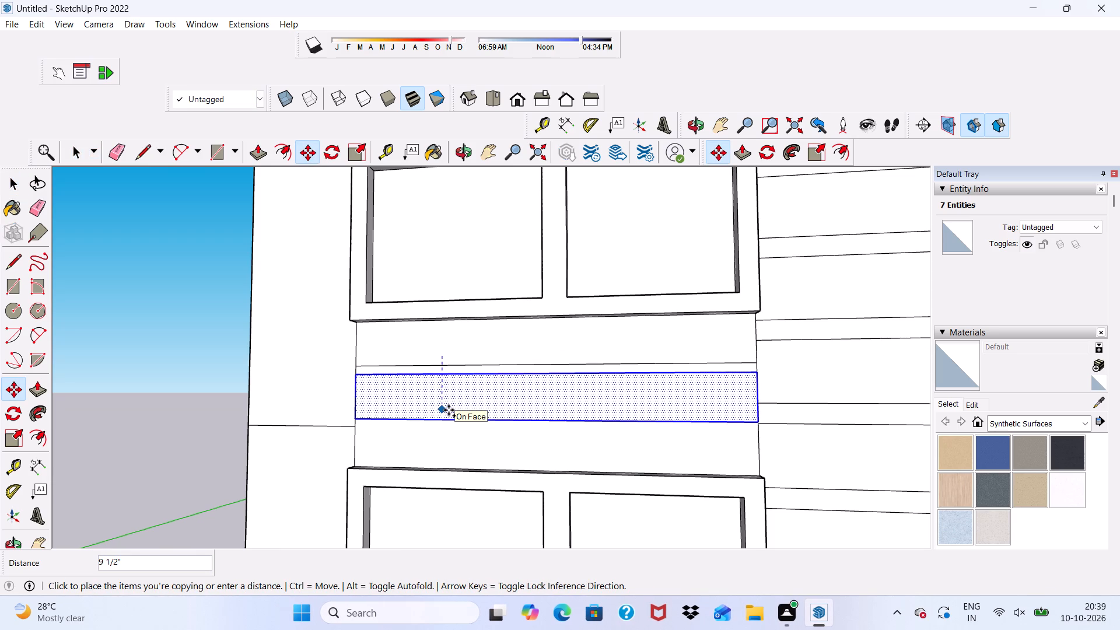
{"action": "left_click", "coordinate": [449, 410]}
{"action": "left_click", "coordinate": [450, 414]}
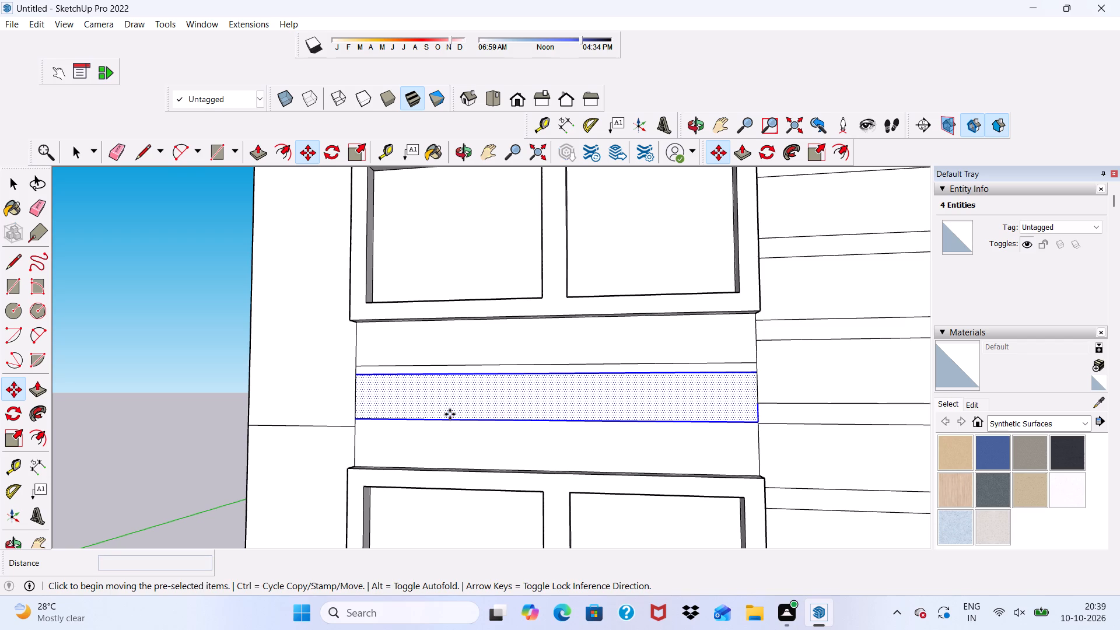
{"action": "left_click", "coordinate": [450, 466]}
{"action": "scroll", "coordinate": [440, 426], "scroll_direction": "down", "scroll_amount": 4}
{"action": "key", "text": "space"}
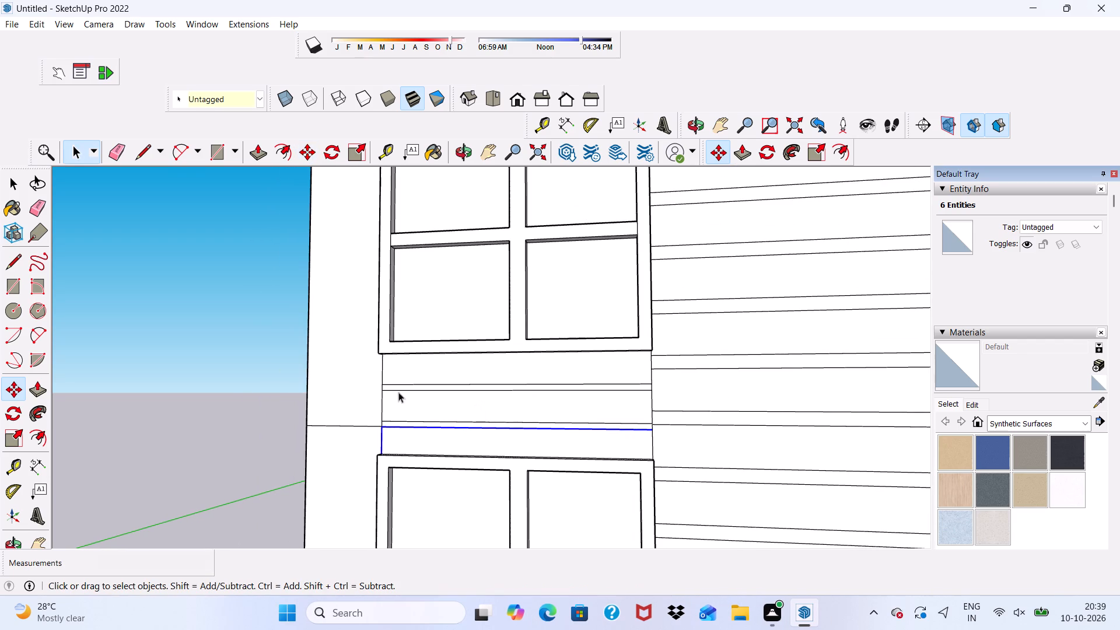
{"action": "left_click", "coordinate": [222, 379]}
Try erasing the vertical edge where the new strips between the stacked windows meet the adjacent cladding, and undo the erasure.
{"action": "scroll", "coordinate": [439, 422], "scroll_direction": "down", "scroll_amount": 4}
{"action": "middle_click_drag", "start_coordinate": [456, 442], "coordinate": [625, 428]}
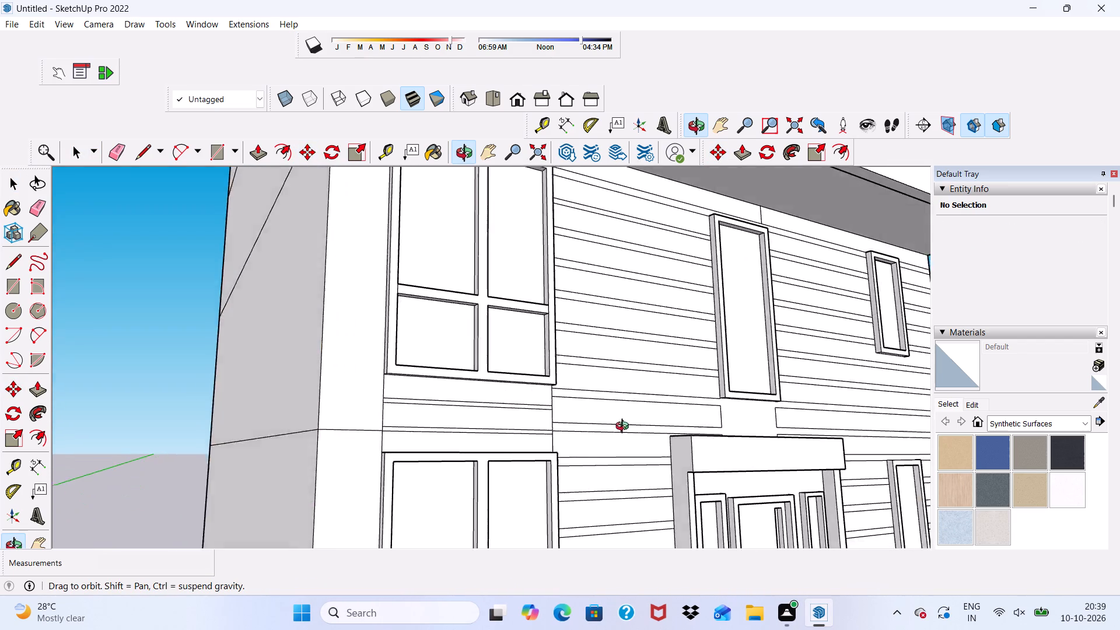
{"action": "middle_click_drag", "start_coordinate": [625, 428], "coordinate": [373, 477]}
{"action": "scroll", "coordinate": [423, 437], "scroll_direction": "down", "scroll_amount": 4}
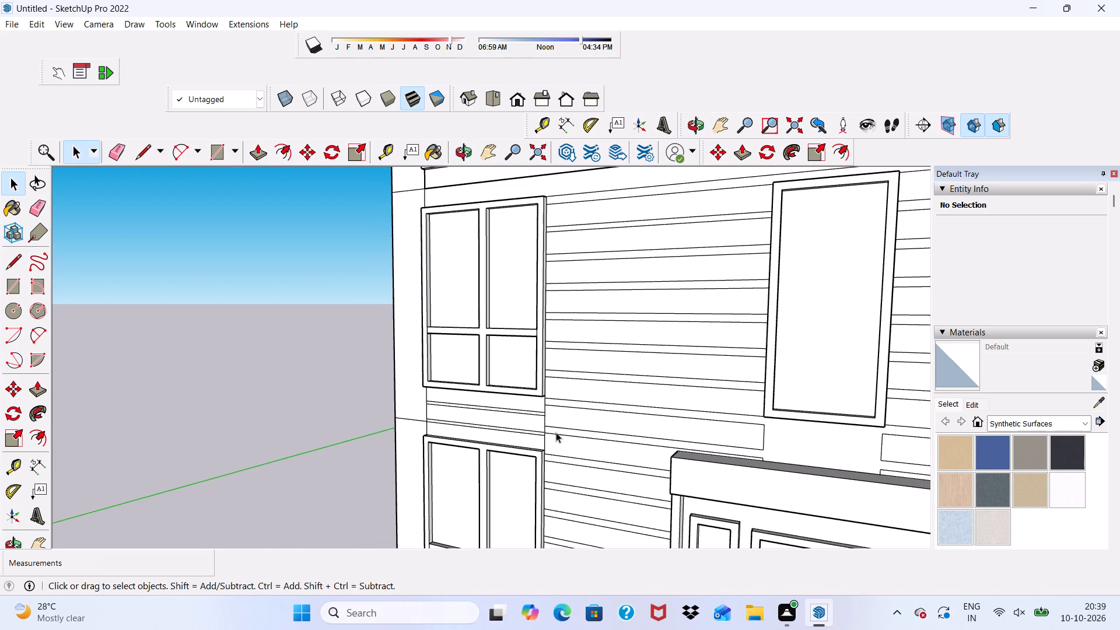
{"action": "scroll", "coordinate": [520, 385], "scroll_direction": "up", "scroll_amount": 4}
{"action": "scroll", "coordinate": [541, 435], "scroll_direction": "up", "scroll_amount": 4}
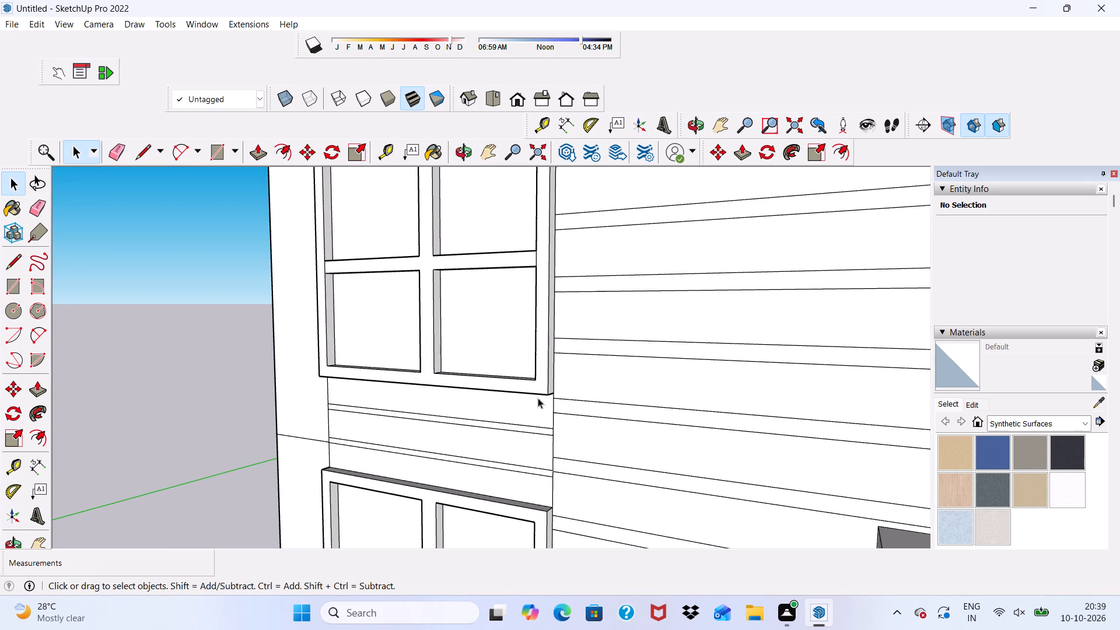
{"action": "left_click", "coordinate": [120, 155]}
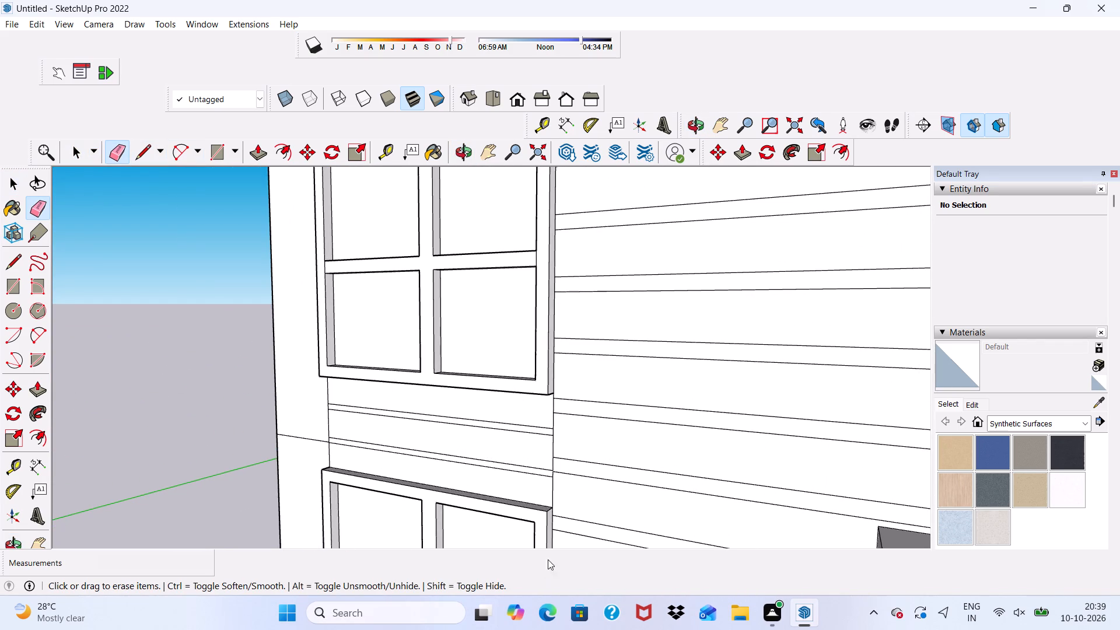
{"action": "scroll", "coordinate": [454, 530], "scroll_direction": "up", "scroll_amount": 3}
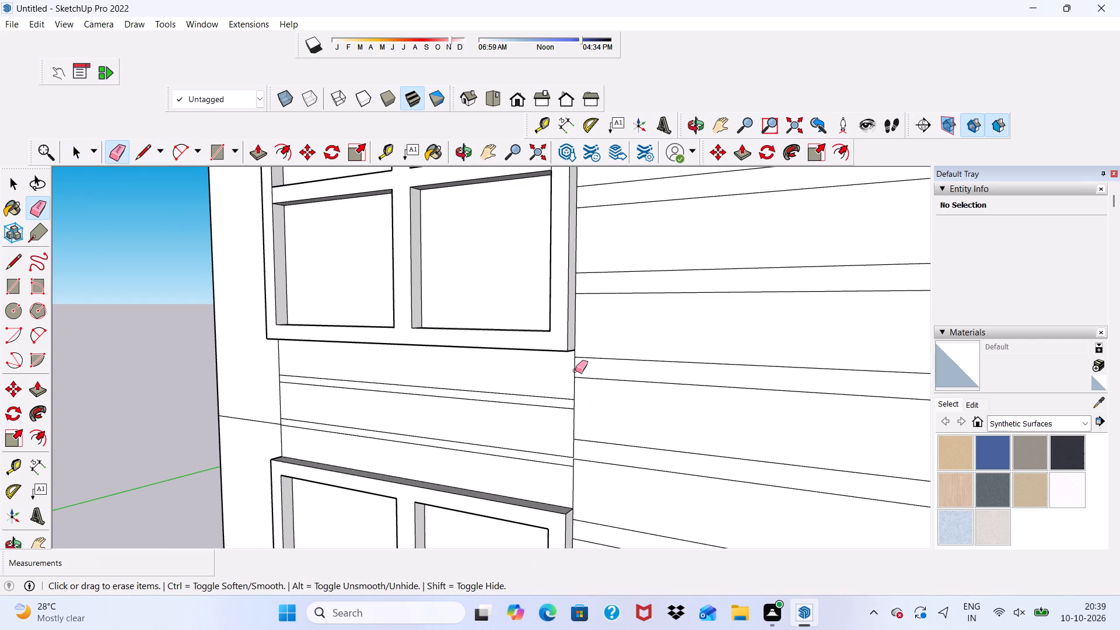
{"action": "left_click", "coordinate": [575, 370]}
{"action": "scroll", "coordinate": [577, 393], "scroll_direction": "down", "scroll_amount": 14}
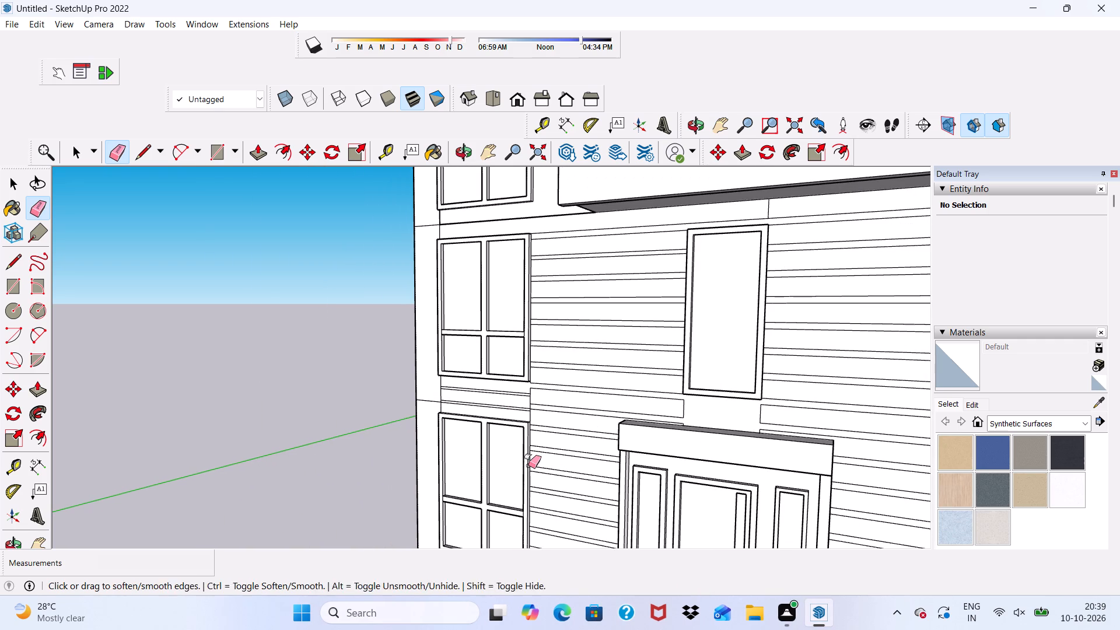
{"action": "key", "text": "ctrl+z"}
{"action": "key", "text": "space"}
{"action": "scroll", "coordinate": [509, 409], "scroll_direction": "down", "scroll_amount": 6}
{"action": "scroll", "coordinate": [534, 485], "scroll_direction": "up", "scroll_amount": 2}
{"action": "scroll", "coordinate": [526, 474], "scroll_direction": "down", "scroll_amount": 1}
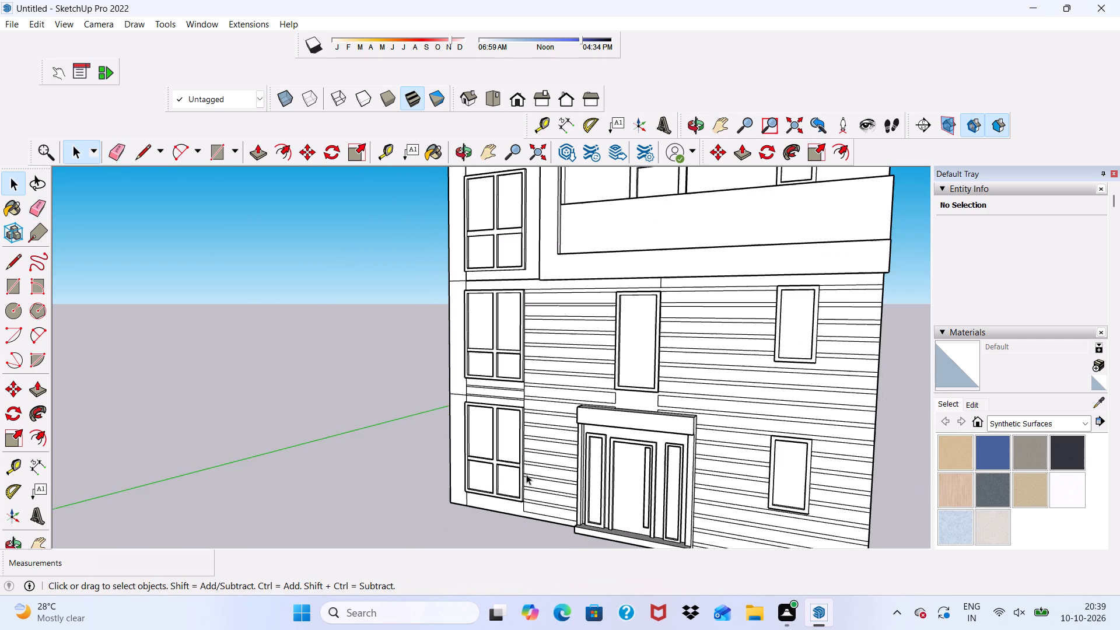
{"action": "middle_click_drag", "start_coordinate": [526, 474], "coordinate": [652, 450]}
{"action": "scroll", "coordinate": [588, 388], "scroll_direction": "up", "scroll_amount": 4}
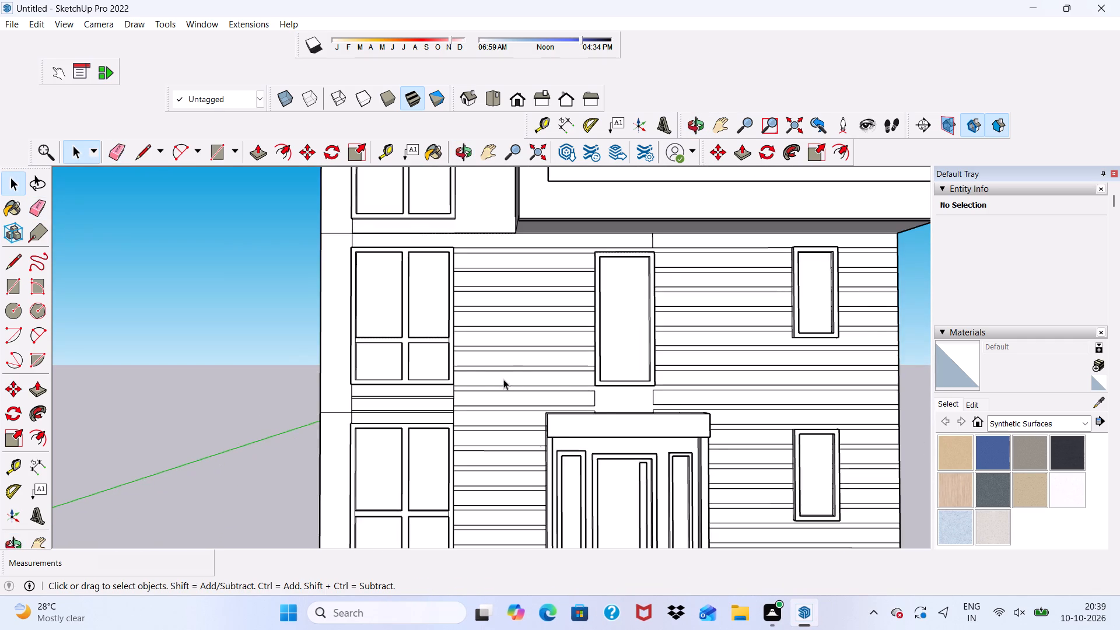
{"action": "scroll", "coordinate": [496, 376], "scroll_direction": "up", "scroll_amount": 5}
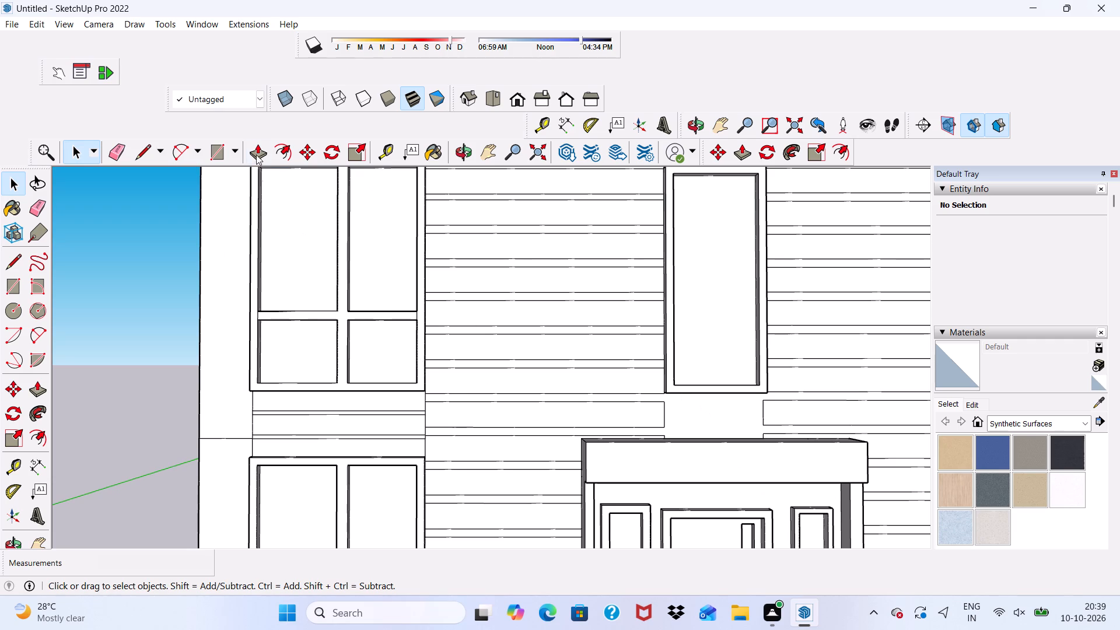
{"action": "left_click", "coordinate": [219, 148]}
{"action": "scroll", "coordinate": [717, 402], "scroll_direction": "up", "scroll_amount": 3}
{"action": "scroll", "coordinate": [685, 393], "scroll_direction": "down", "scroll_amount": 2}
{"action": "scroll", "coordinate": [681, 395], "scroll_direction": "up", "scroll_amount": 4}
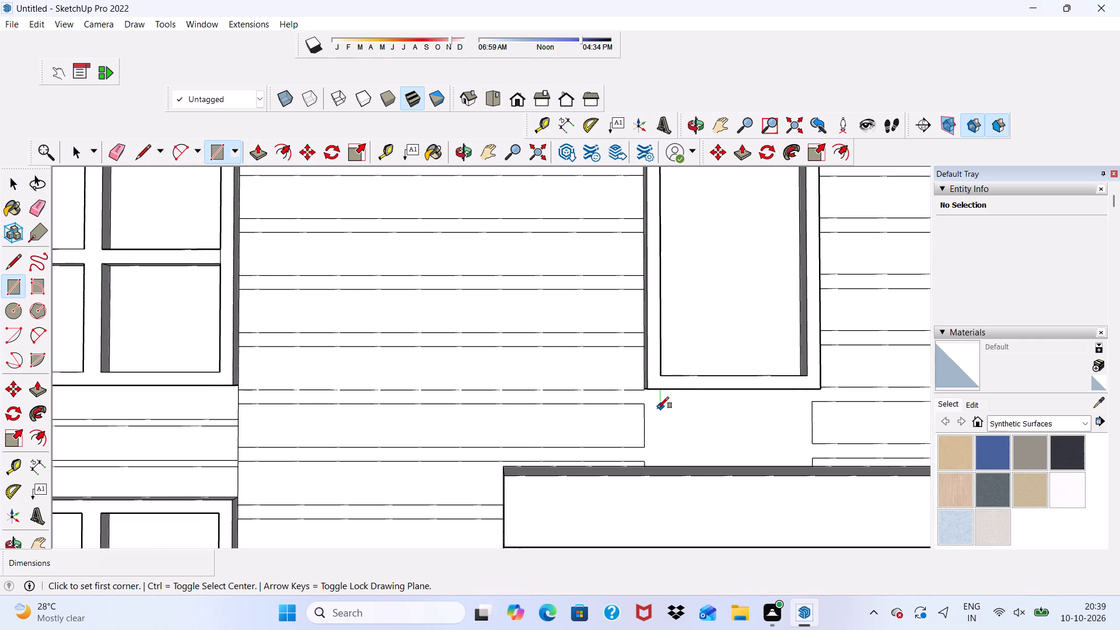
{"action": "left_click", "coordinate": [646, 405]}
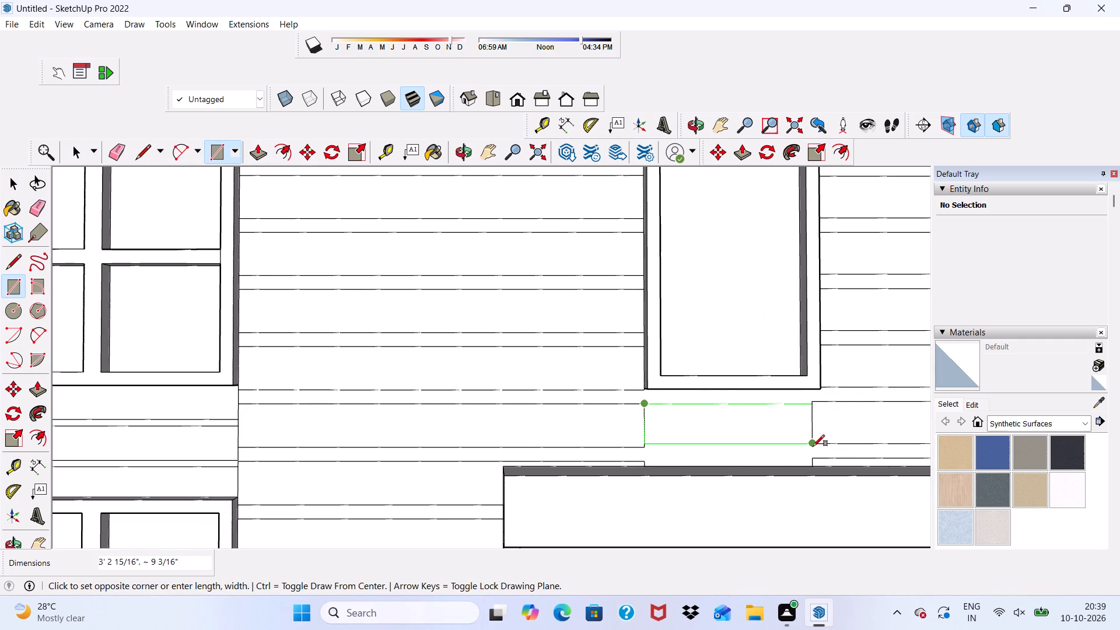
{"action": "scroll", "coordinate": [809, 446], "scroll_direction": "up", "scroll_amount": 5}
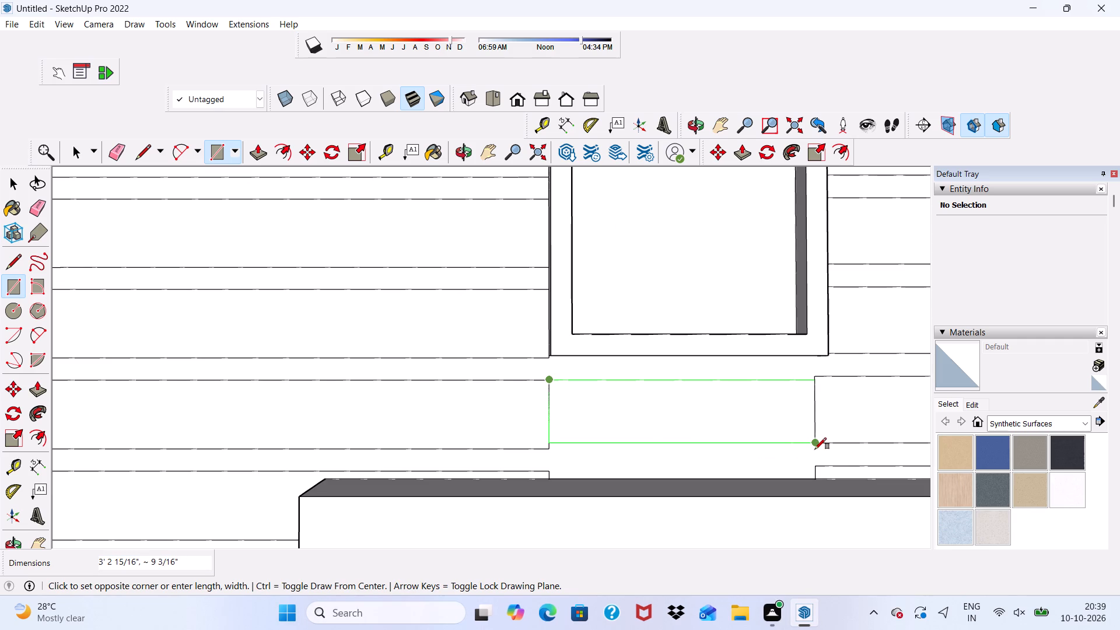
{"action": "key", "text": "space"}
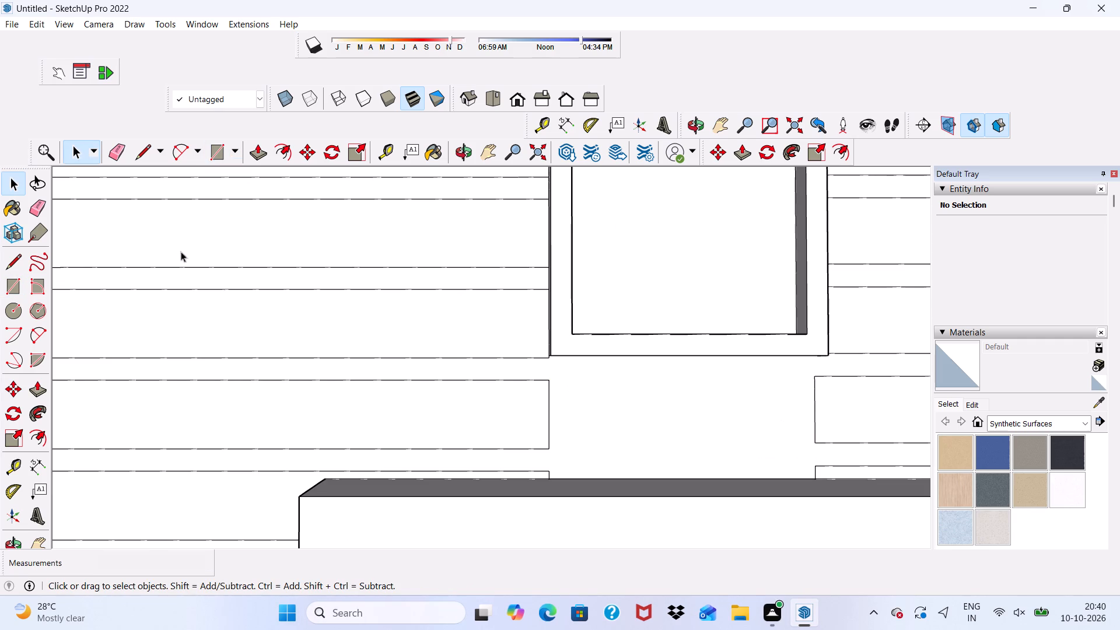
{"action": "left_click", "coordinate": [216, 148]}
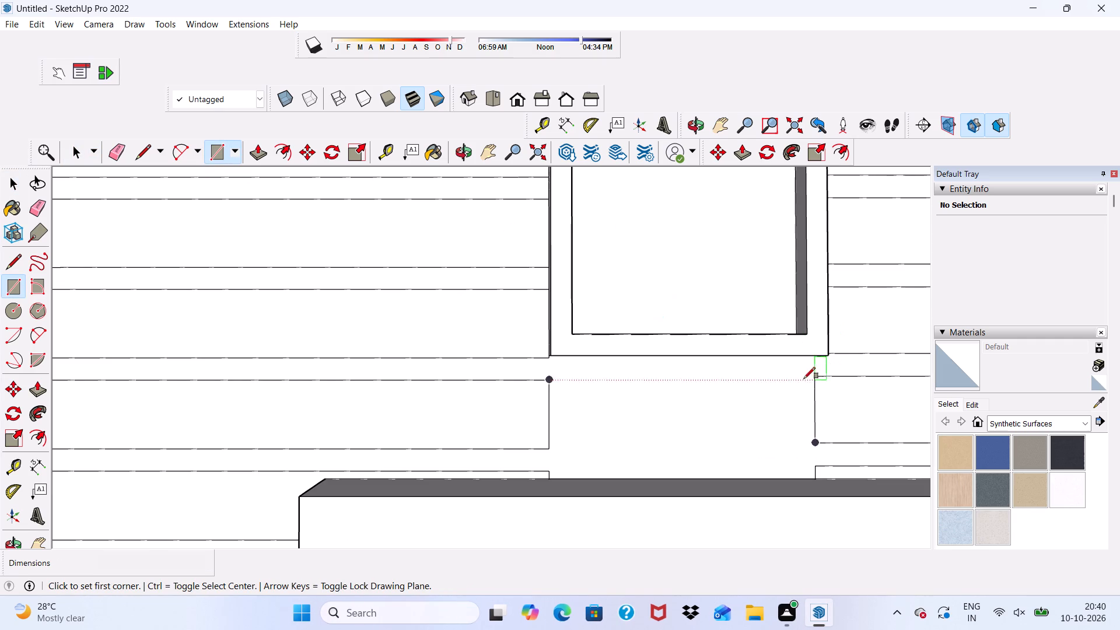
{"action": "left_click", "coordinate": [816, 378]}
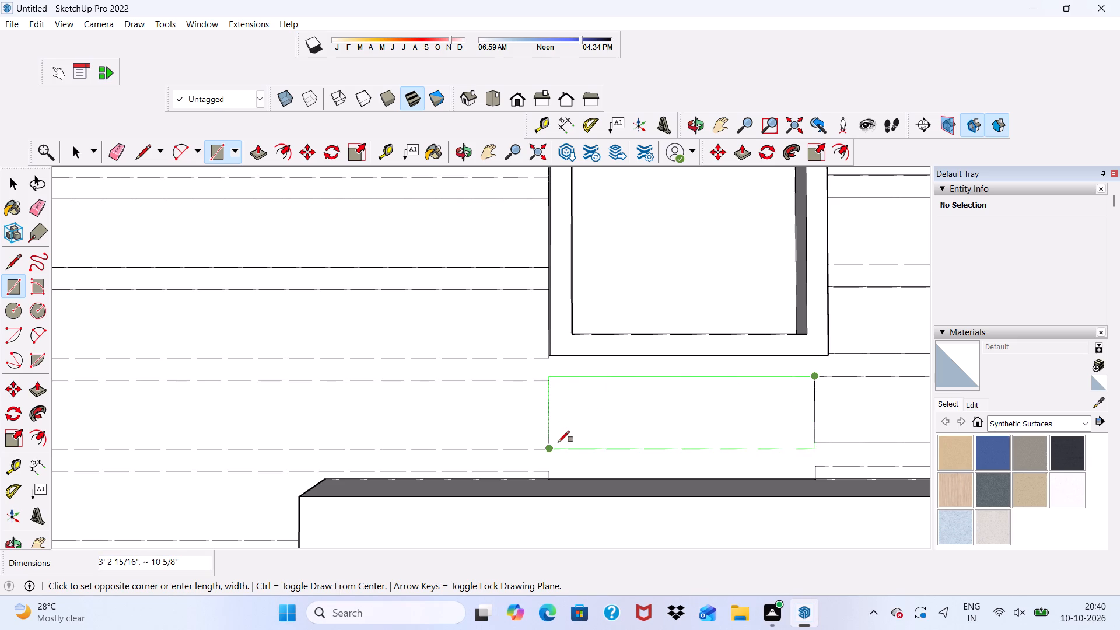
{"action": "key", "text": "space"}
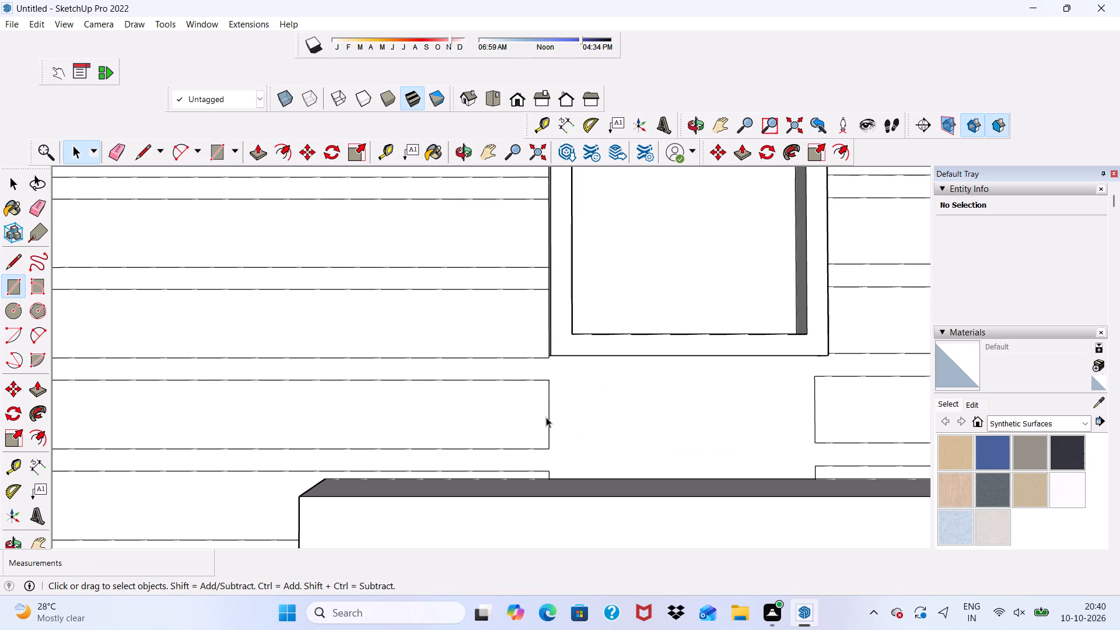
Draw two lines about 3' 2 15/16" long bridging the gap in the cladding strip between the tall window and the entrance canopy.
{"action": "left_click", "coordinate": [150, 150]}
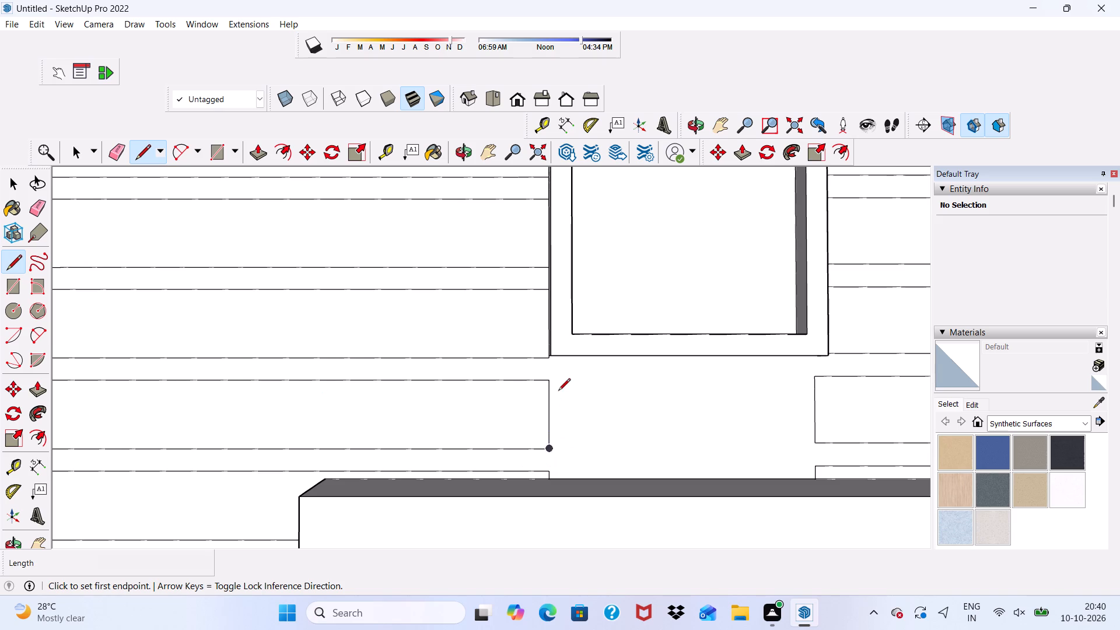
{"action": "scroll", "coordinate": [558, 391], "scroll_direction": "up", "scroll_amount": 1}
{"action": "left_click", "coordinate": [548, 380]}
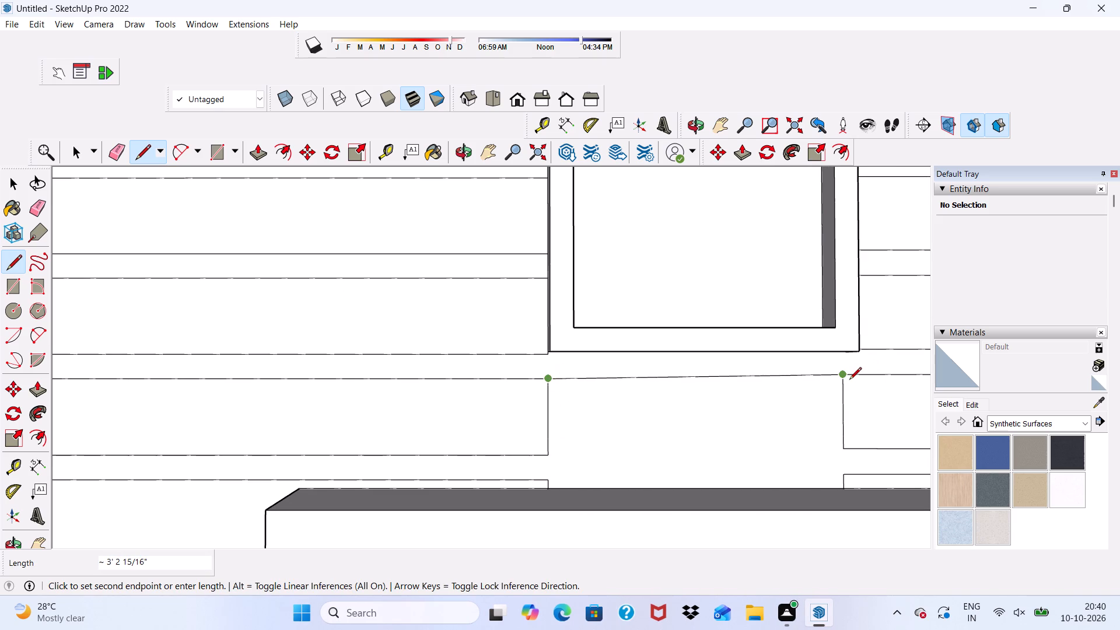
{"action": "left_click", "coordinate": [845, 380]}
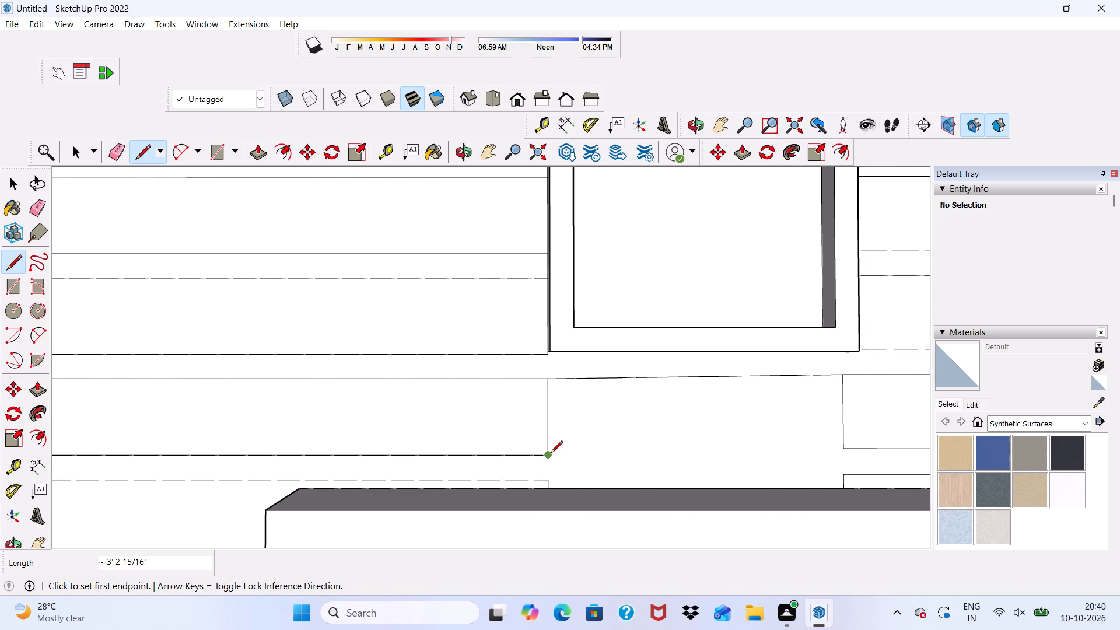
{"action": "left_click", "coordinate": [551, 454]}
{"action": "scroll", "coordinate": [776, 439], "scroll_direction": "down", "scroll_amount": 2}
{"action": "left_click", "coordinate": [834, 449]}
{"action": "scroll", "coordinate": [745, 460], "scroll_direction": "down", "scroll_amount": 2}
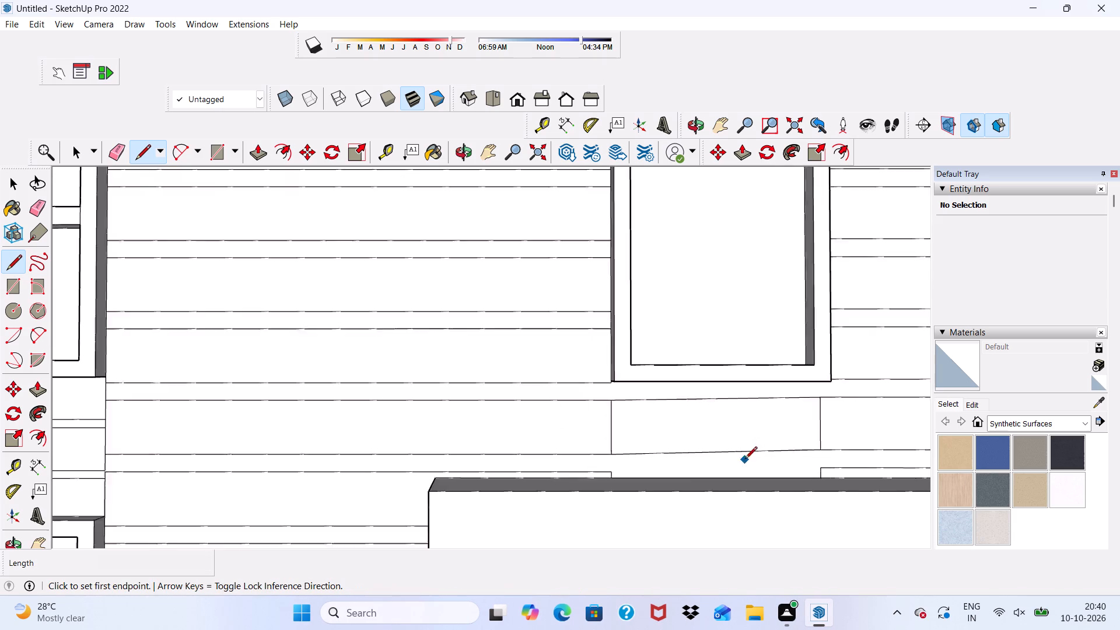
{"action": "scroll", "coordinate": [745, 460], "scroll_direction": "down", "scroll_amount": 2}
{"action": "scroll", "coordinate": [672, 403], "scroll_direction": "down", "scroll_amount": 7}
{"action": "middle_click_drag", "start_coordinate": [692, 439], "coordinate": [680, 502]}
{"action": "key", "text": "space"}
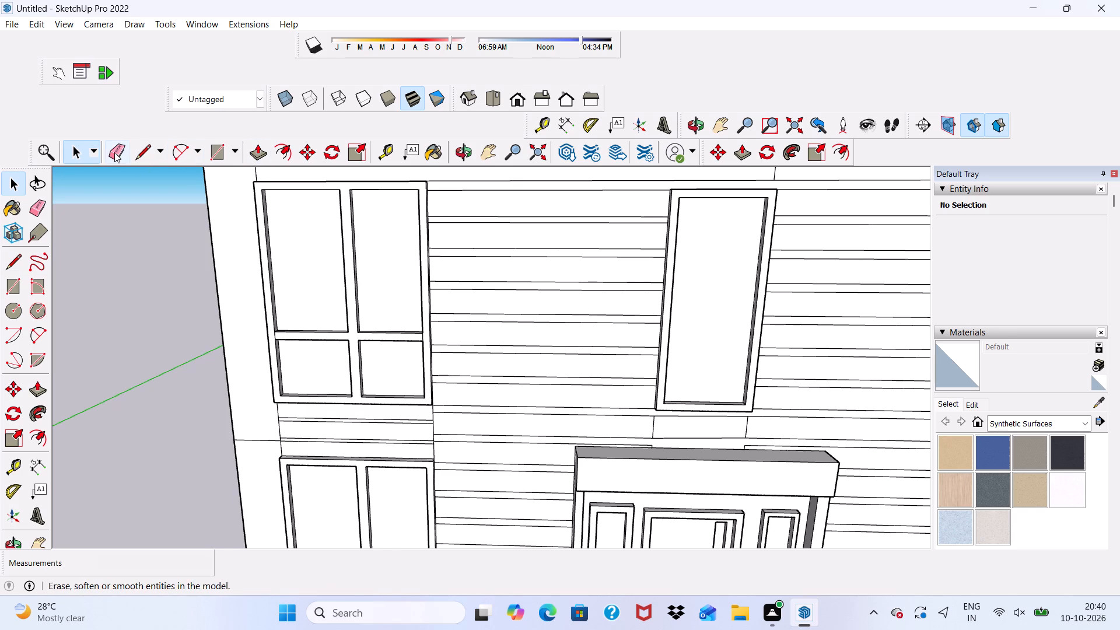
Erase the two vertical end edges inside the bridged strip beneath the tall window.
{"action": "left_click_drag", "start_coordinate": [114, 152], "coordinate": [124, 159]}
{"action": "scroll", "coordinate": [741, 420], "scroll_direction": "up", "scroll_amount": 2}
{"action": "scroll", "coordinate": [623, 443], "scroll_direction": "up", "scroll_amount": 1}
{"action": "left_click", "coordinate": [636, 429]}
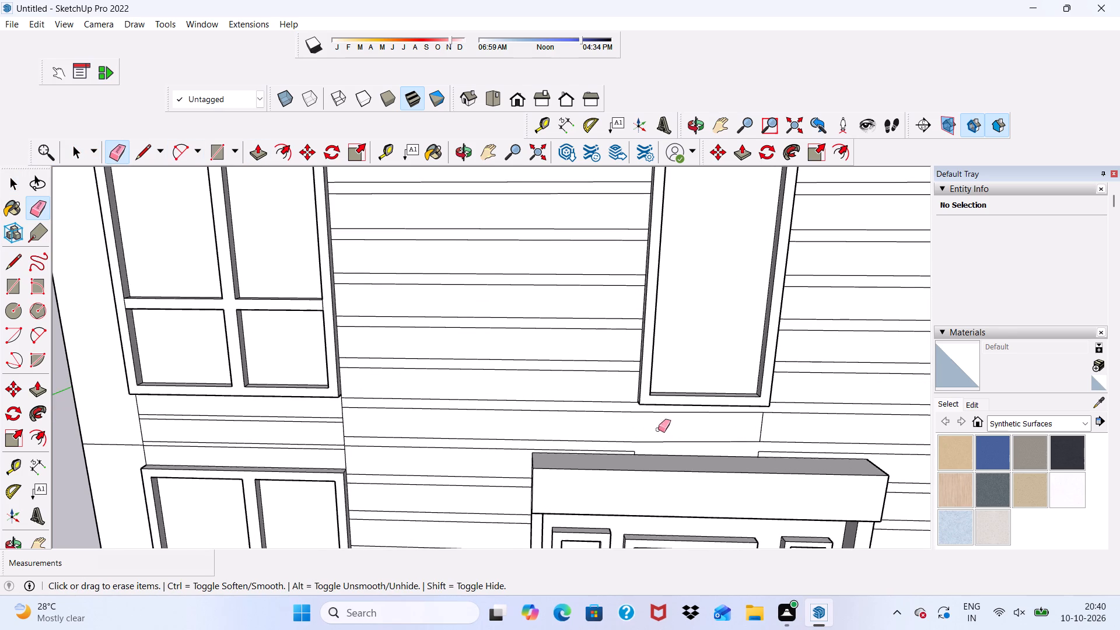
{"action": "left_click_drag", "start_coordinate": [757, 433], "coordinate": [771, 428]}
{"action": "scroll", "coordinate": [674, 436], "scroll_direction": "down", "scroll_amount": 4}
{"action": "key", "text": "space"}
Erase the two short vertical end edges of the partial strips just above the entrance canopy.
{"action": "scroll", "coordinate": [653, 435], "scroll_direction": "up", "scroll_amount": 6}
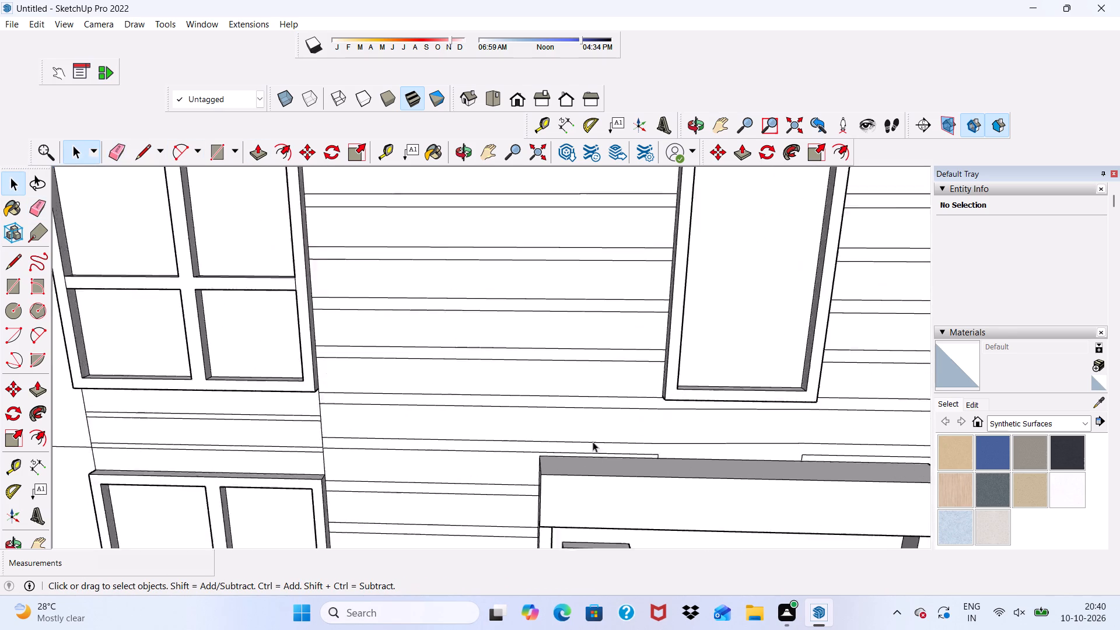
{"action": "scroll", "coordinate": [593, 442], "scroll_direction": "up", "scroll_amount": 6}
{"action": "scroll", "coordinate": [616, 433], "scroll_direction": "down", "scroll_amount": 9}
{"action": "middle_click_drag", "start_coordinate": [640, 454], "coordinate": [775, 425]}
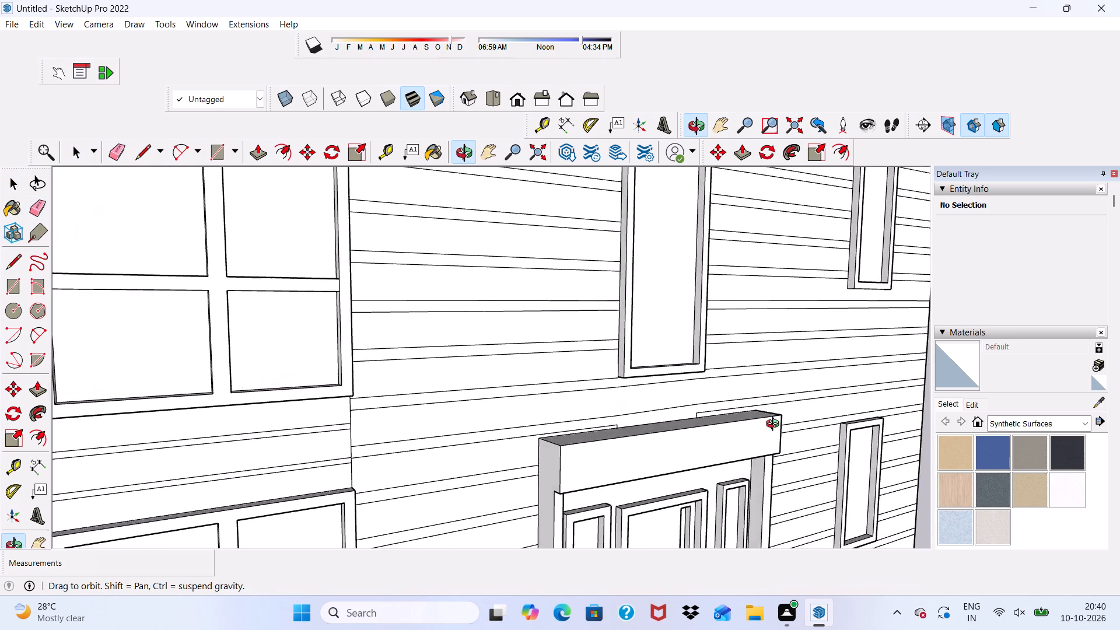
{"action": "middle_click_drag", "start_coordinate": [775, 425], "coordinate": [752, 453]}
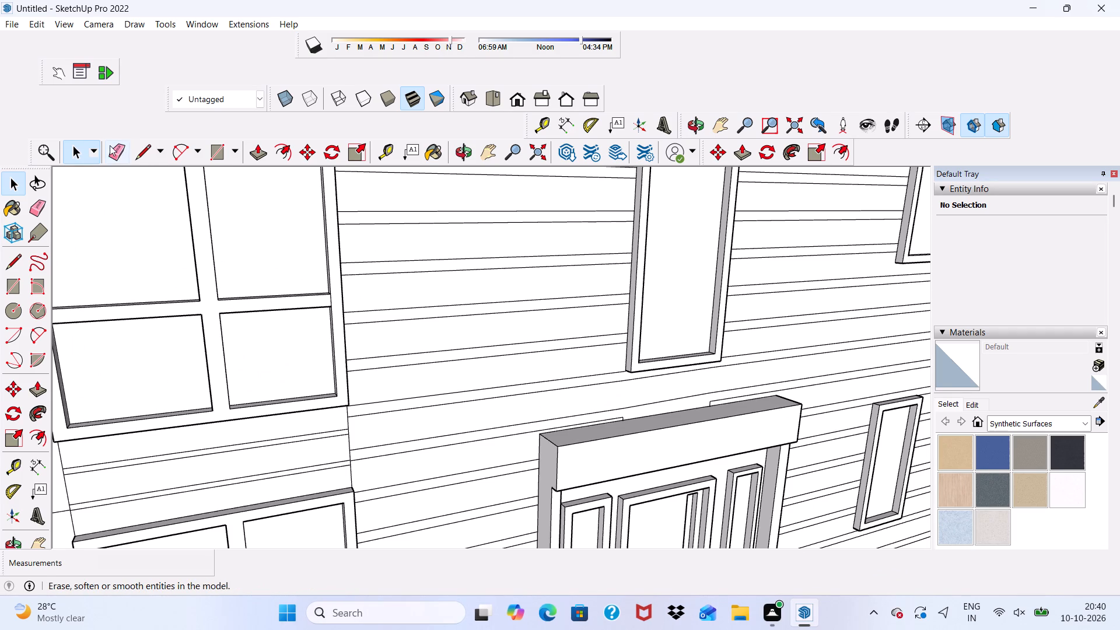
{"action": "left_click", "coordinate": [120, 150]}
{"action": "scroll", "coordinate": [561, 397], "scroll_direction": "up", "scroll_amount": 3}
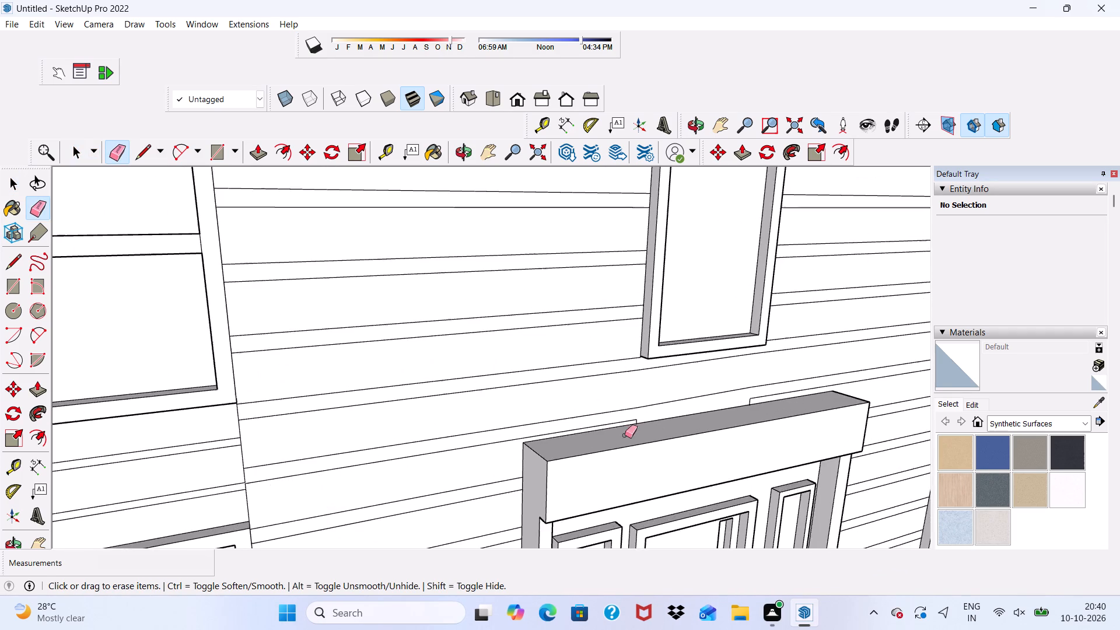
{"action": "scroll", "coordinate": [651, 439], "scroll_direction": "up", "scroll_amount": 16}
{"action": "left_click", "coordinate": [622, 402]}
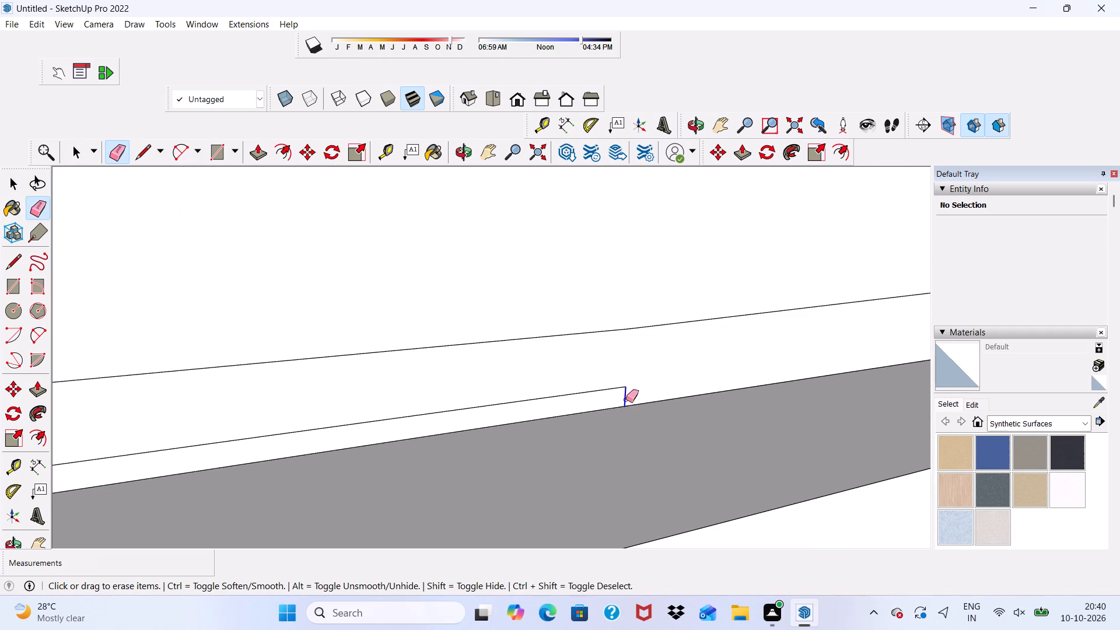
{"action": "scroll", "coordinate": [614, 392], "scroll_direction": "down", "scroll_amount": 9}
{"action": "scroll", "coordinate": [839, 375], "scroll_direction": "up", "scroll_amount": 7}
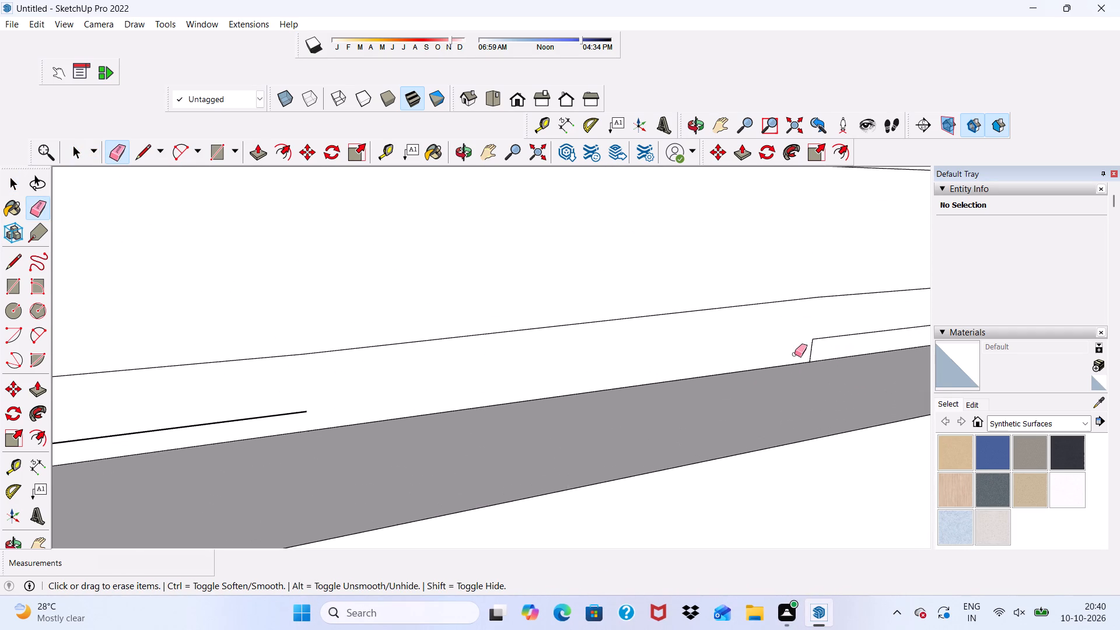
{"action": "left_click", "coordinate": [808, 352]}
{"action": "key", "text": "space"}
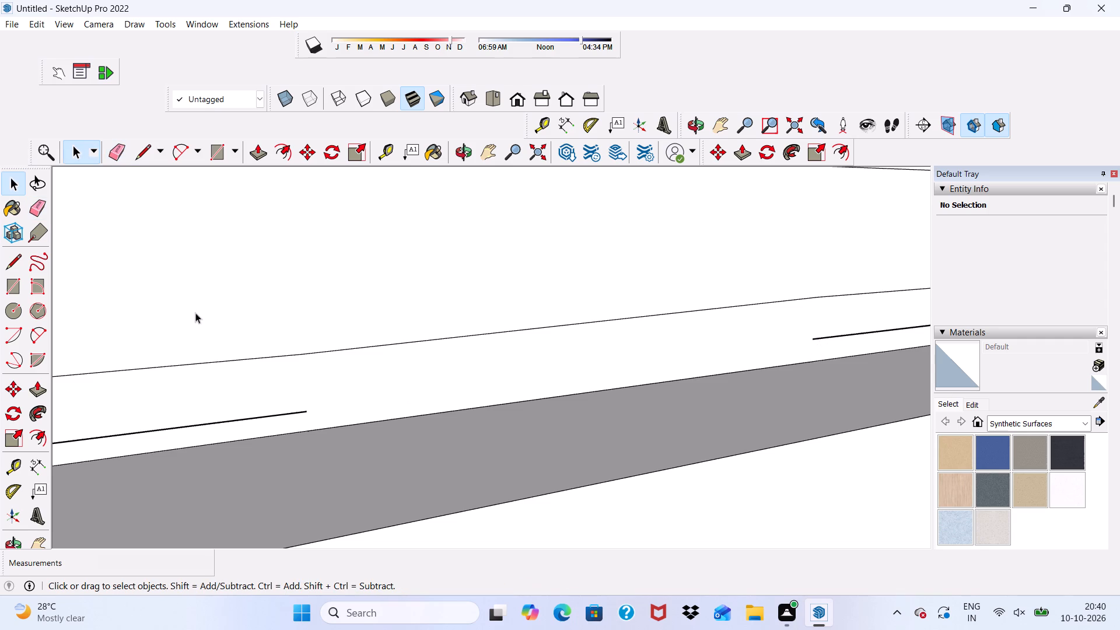
Draw a line joining the open ends of the two partial strips across the gap above the entrance canopy.
{"action": "left_click", "coordinate": [139, 156]}
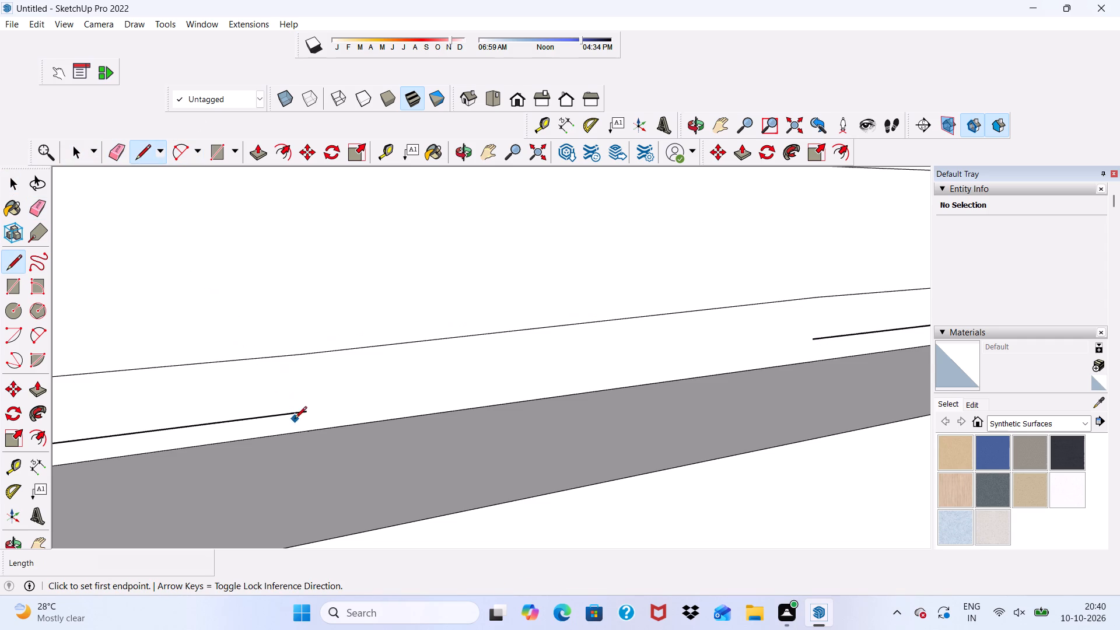
{"action": "left_click", "coordinate": [303, 412]}
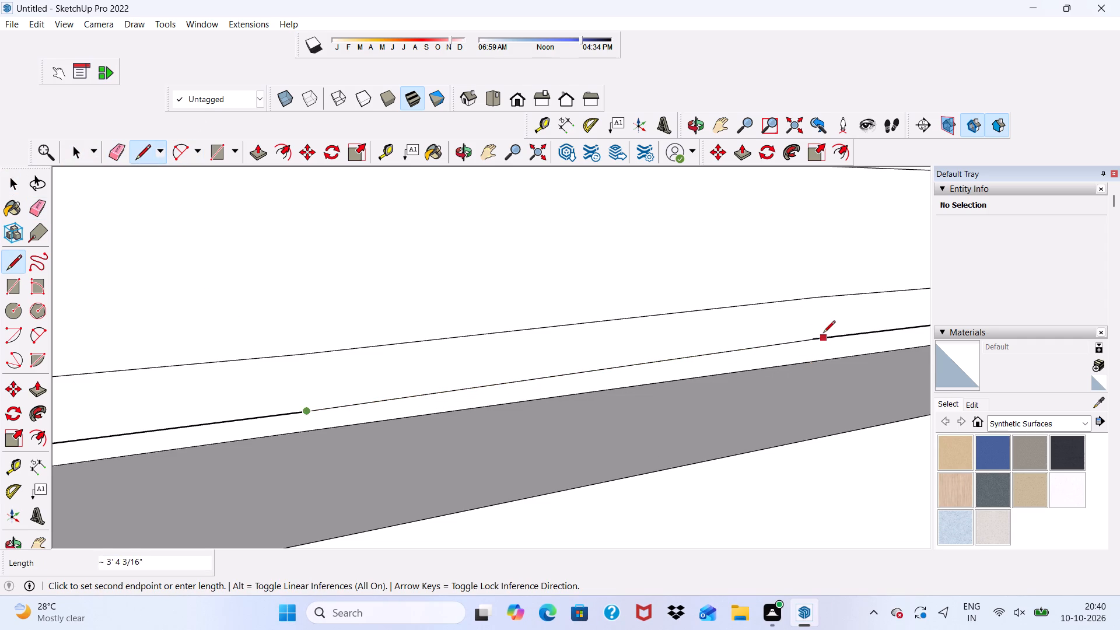
{"action": "left_click", "coordinate": [817, 342]}
{"action": "key", "text": "space"}
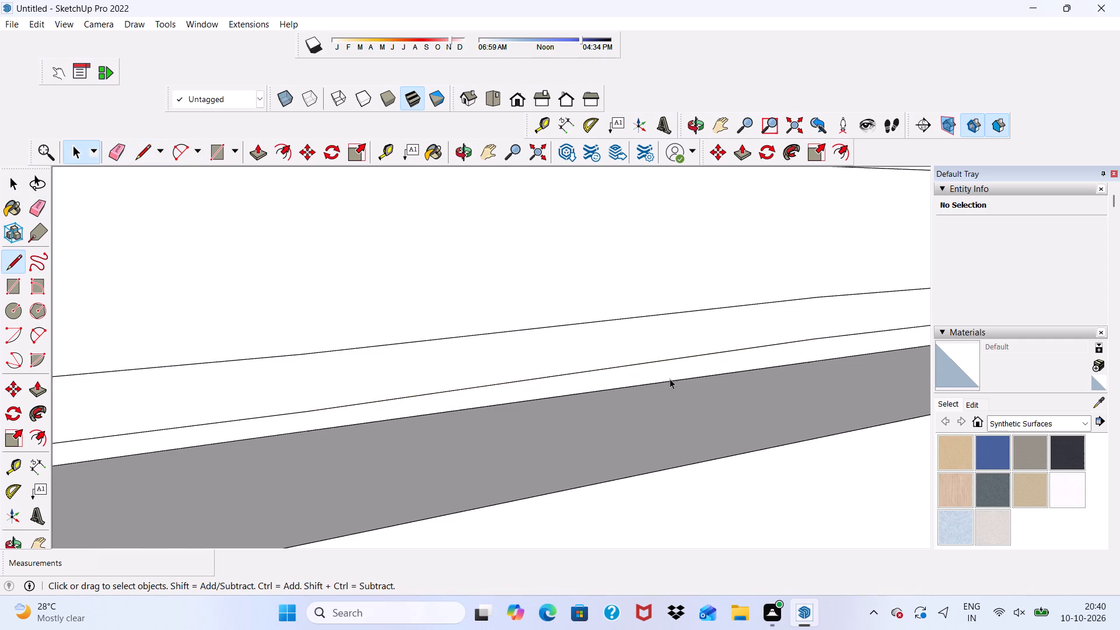
Erase the short horizontal edge on the plain wall between the house's outer corner and the stacked four-pane windows.
{"action": "scroll", "coordinate": [659, 372], "scroll_direction": "down", "scroll_amount": 5}
{"action": "scroll", "coordinate": [380, 458], "scroll_direction": "down", "scroll_amount": 20}
{"action": "scroll", "coordinate": [591, 463], "scroll_direction": "up", "scroll_amount": 1}
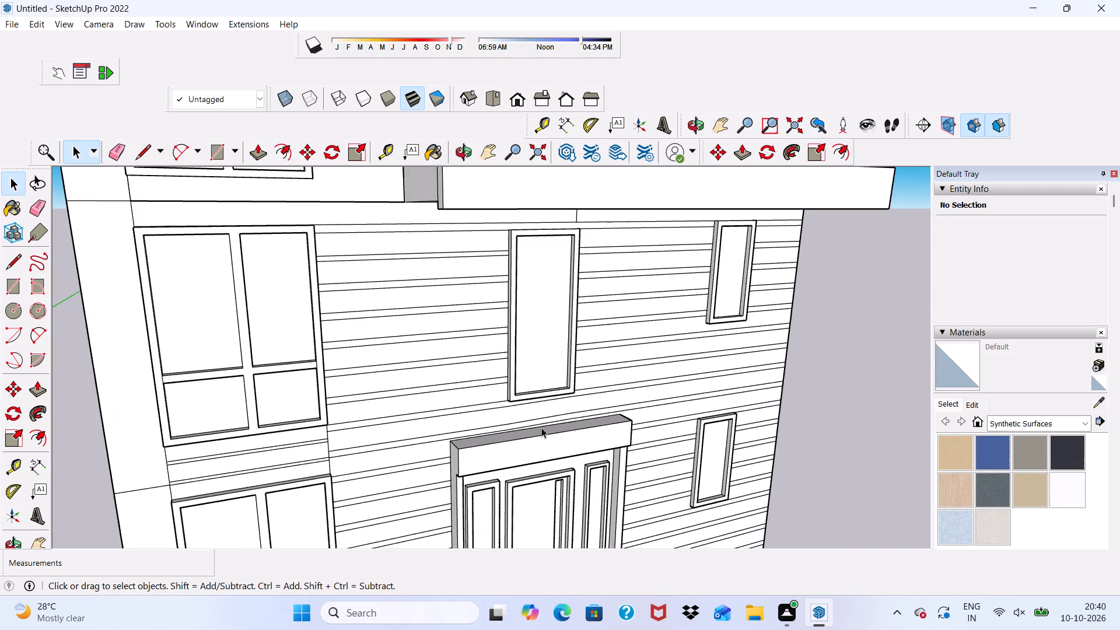
{"action": "scroll", "coordinate": [541, 428], "scroll_direction": "down", "scroll_amount": 3}
{"action": "middle_click_drag", "start_coordinate": [540, 442], "coordinate": [383, 373]}
{"action": "scroll", "coordinate": [400, 371], "scroll_direction": "up", "scroll_amount": 1}
{"action": "scroll", "coordinate": [402, 370], "scroll_direction": "down", "scroll_amount": 8}
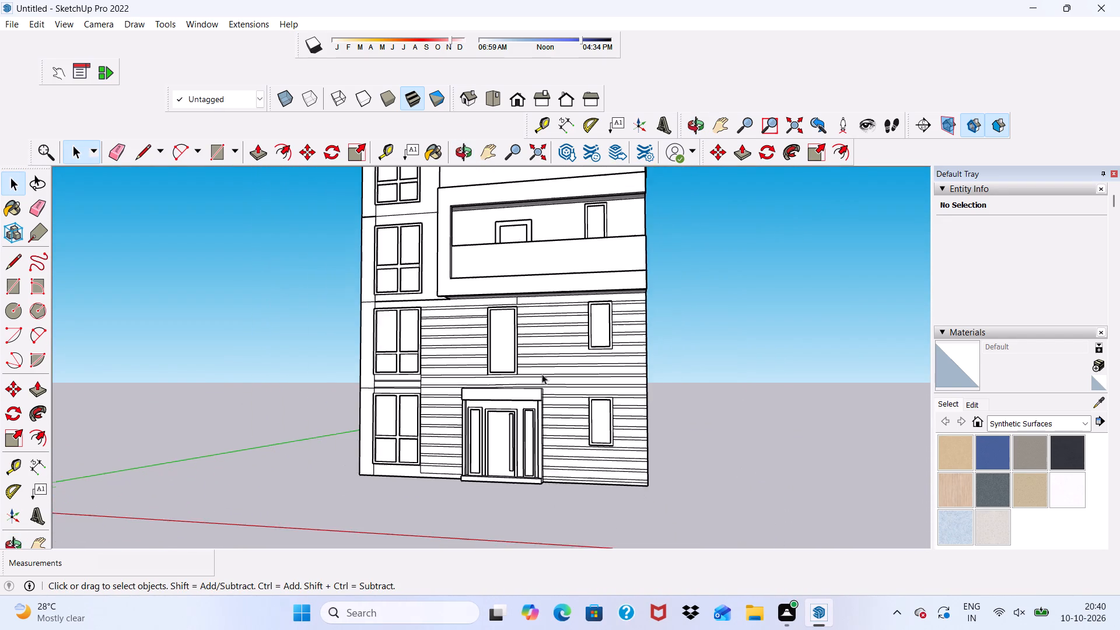
{"action": "scroll", "coordinate": [448, 476], "scroll_direction": "up", "scroll_amount": 3}
{"action": "scroll", "coordinate": [386, 460], "scroll_direction": "up", "scroll_amount": 8}
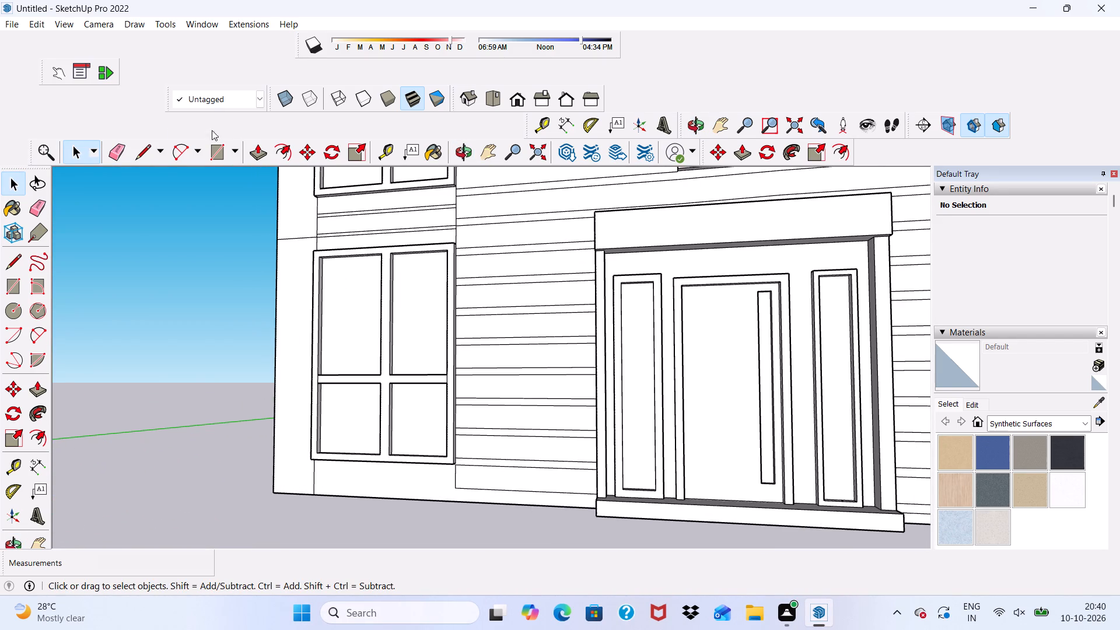
{"action": "left_click", "coordinate": [116, 148]}
{"action": "left_click_drag", "start_coordinate": [285, 235], "coordinate": [292, 240]}
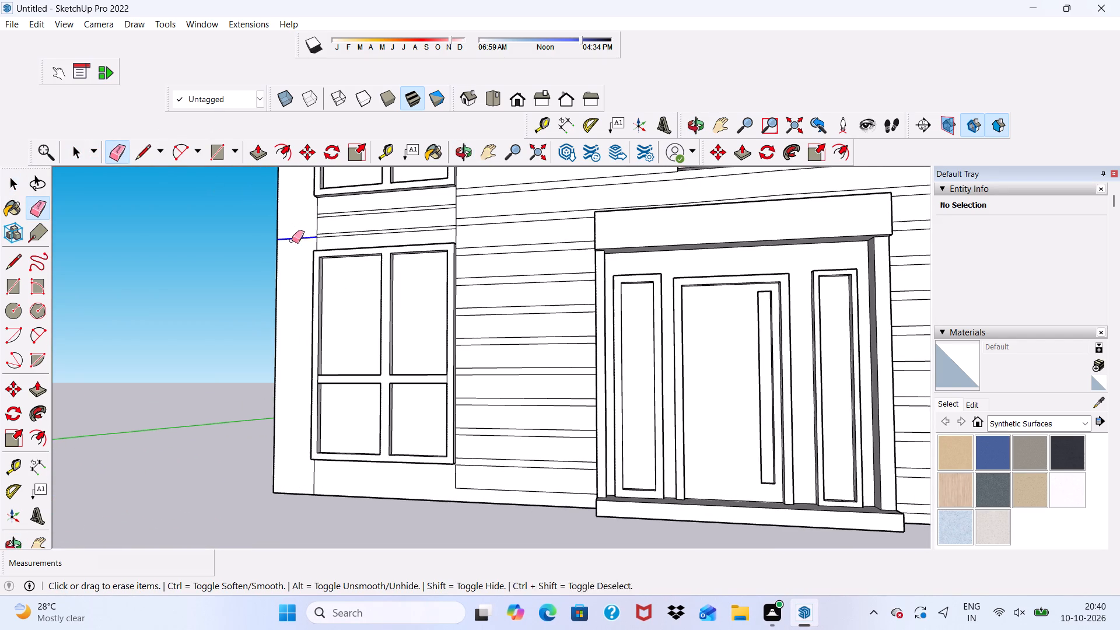
{"action": "left_click_drag", "start_coordinate": [292, 240], "coordinate": [293, 246]}
{"action": "scroll", "coordinate": [292, 283], "scroll_direction": "down", "scroll_amount": 3}
{"action": "key", "text": "space"}
Draw a rectangle 5' 8 1/8" by about 10 3/4" on the wall directly beneath the lowest four-pane window.
{"action": "scroll", "coordinate": [316, 334], "scroll_direction": "down", "scroll_amount": 3}
{"action": "middle_click_drag", "start_coordinate": [332, 405], "coordinate": [421, 317]}
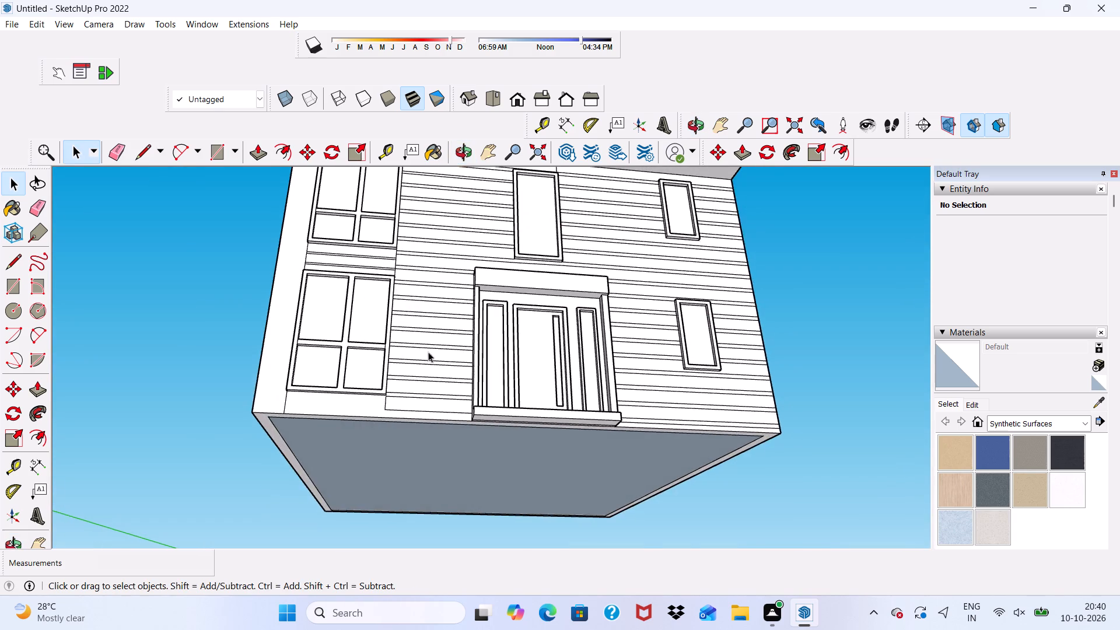
{"action": "scroll", "coordinate": [428, 362], "scroll_direction": "up", "scroll_amount": 3}
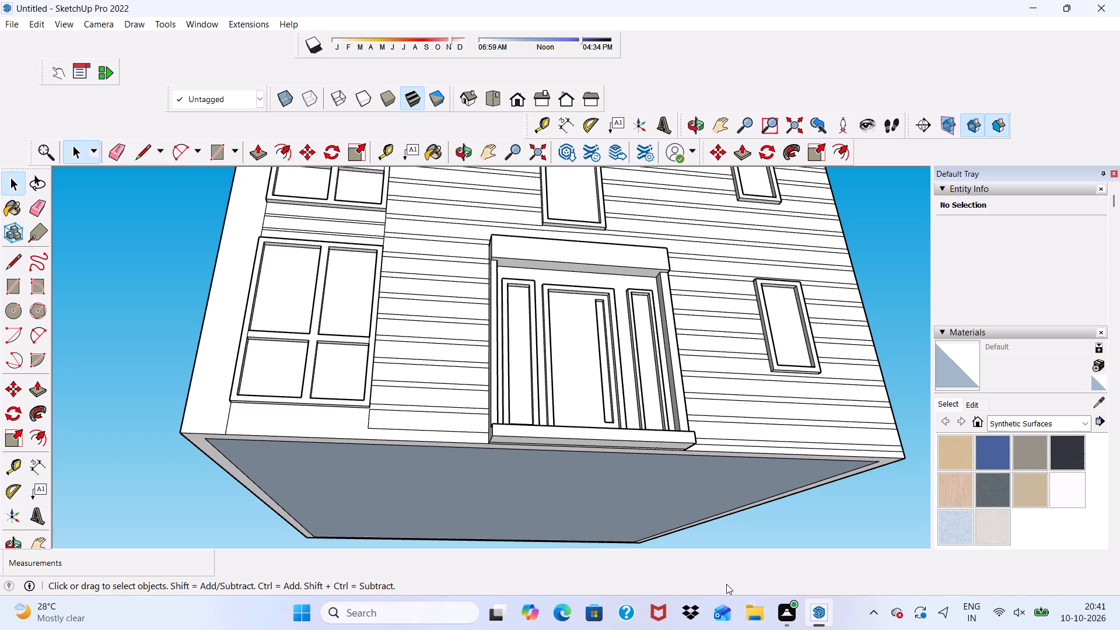
{"action": "middle_click_drag", "start_coordinate": [367, 380], "coordinate": [314, 484]}
{"action": "scroll", "coordinate": [268, 455], "scroll_direction": "up", "scroll_amount": 1}
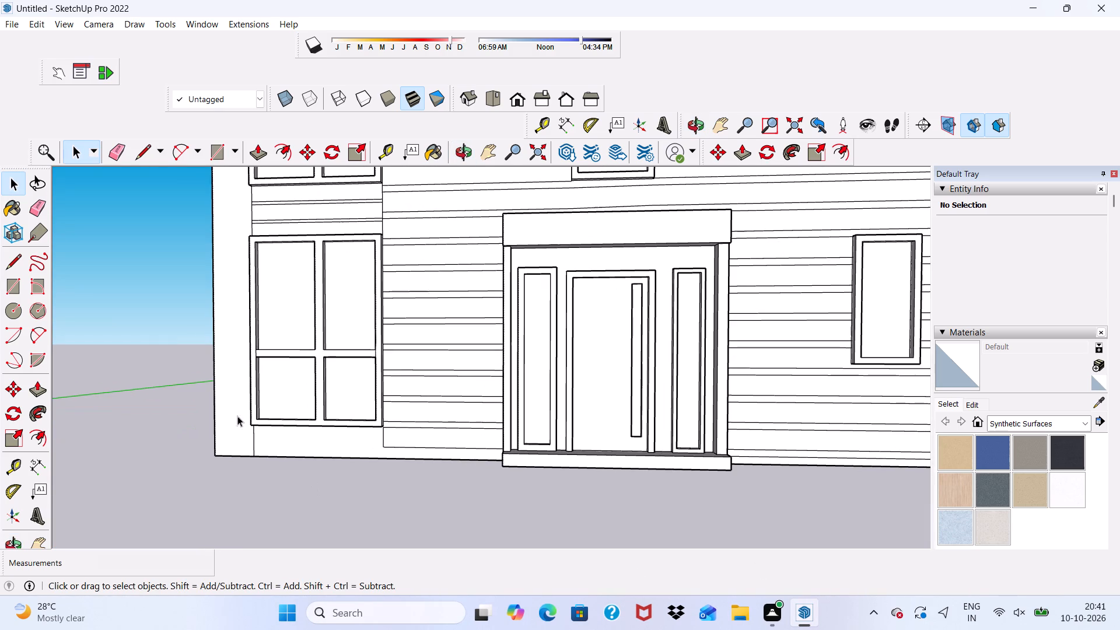
{"action": "left_click", "coordinate": [209, 147]}
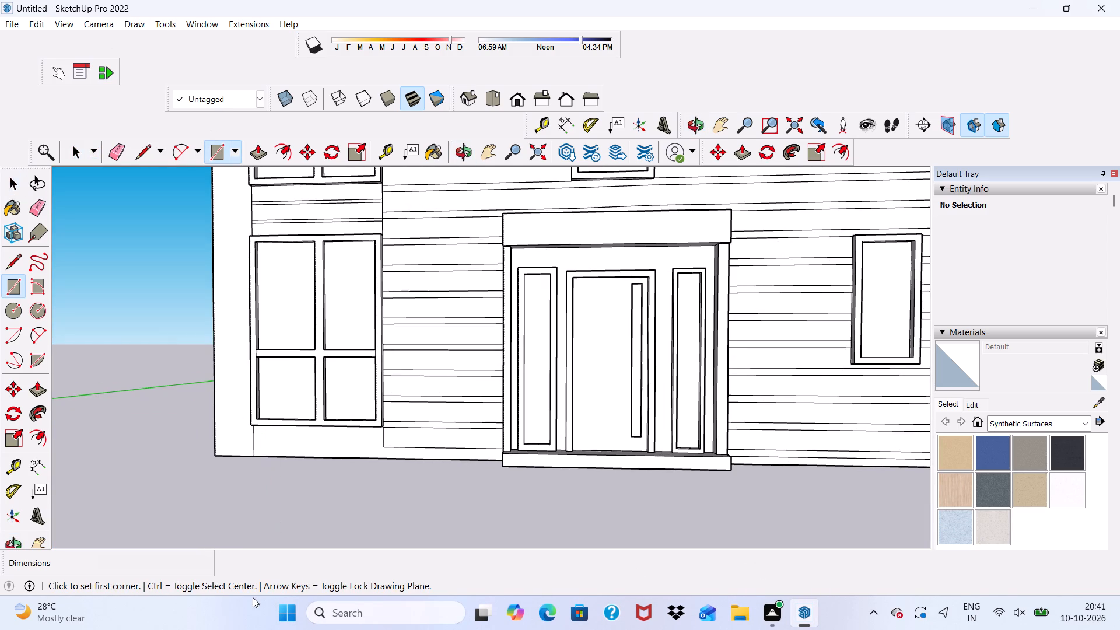
{"action": "scroll", "coordinate": [251, 597], "scroll_direction": "up", "scroll_amount": 6}
{"action": "scroll", "coordinate": [257, 454], "scroll_direction": "up", "scroll_amount": 8}
{"action": "middle_click_drag", "start_coordinate": [261, 432], "coordinate": [273, 356]}
{"action": "scroll", "coordinate": [273, 356], "scroll_direction": "up", "scroll_amount": 2}
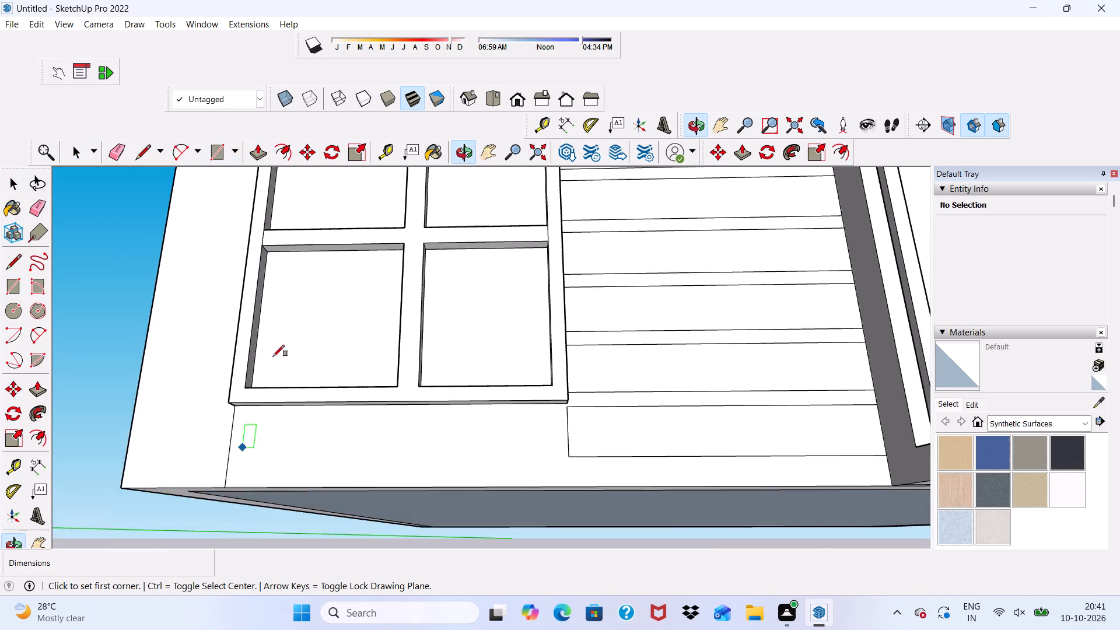
{"action": "scroll", "coordinate": [273, 356], "scroll_direction": "up", "scroll_amount": 6}
{"action": "left_click", "coordinate": [241, 405]}
{"action": "scroll", "coordinate": [335, 437], "scroll_direction": "down", "scroll_amount": 2}
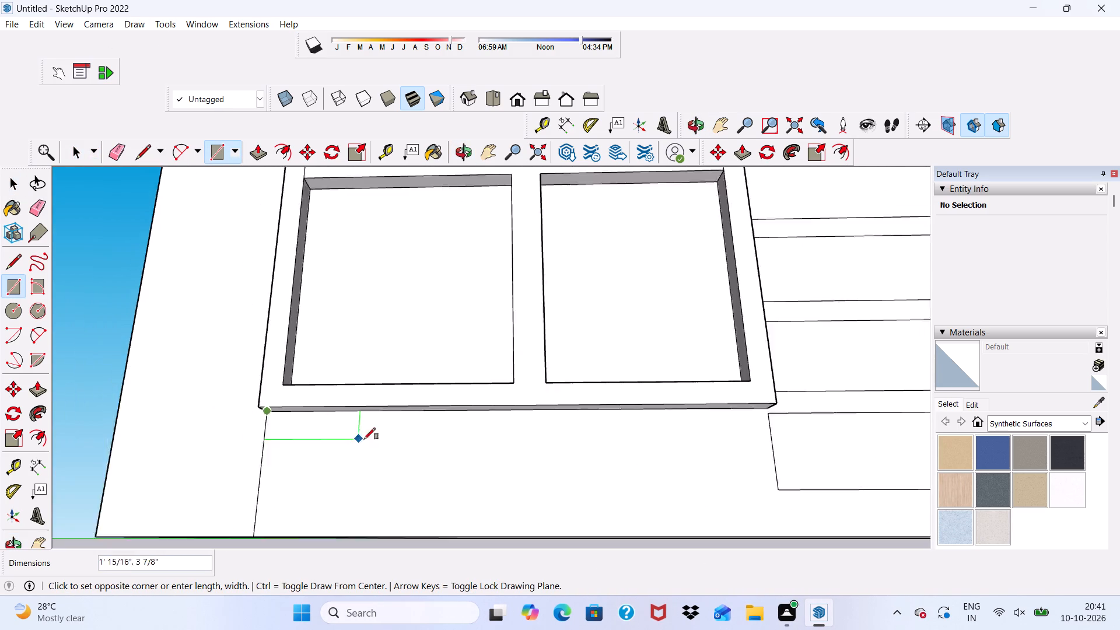
{"action": "scroll", "coordinate": [364, 439], "scroll_direction": "down", "scroll_amount": 6}
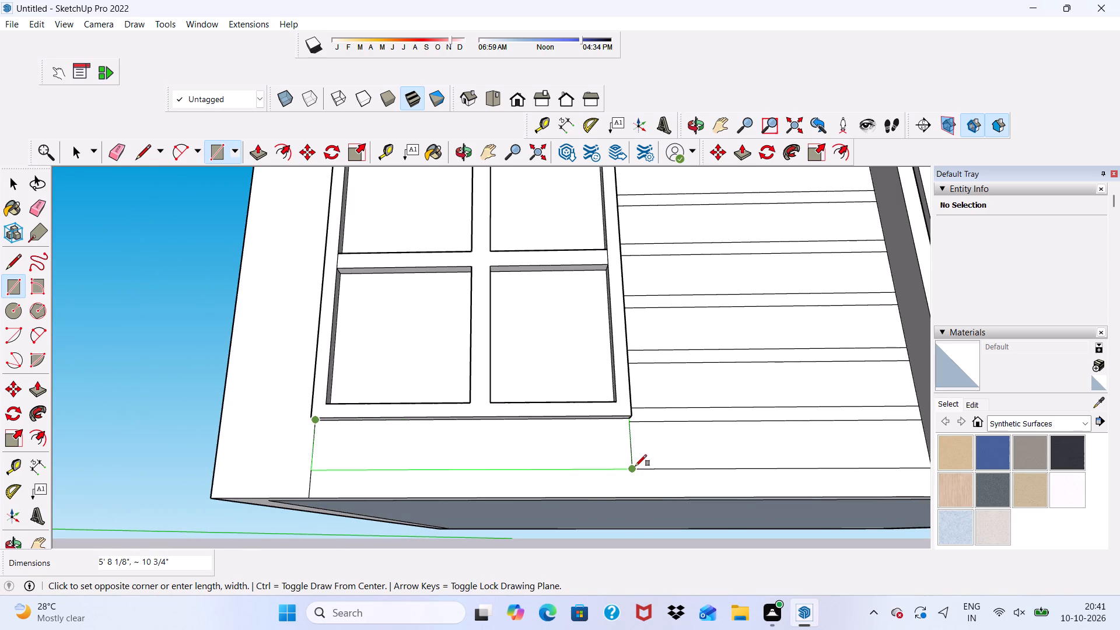
{"action": "scroll", "coordinate": [635, 465], "scroll_direction": "up", "scroll_amount": 5}
{"action": "left_click", "coordinate": [632, 466]}
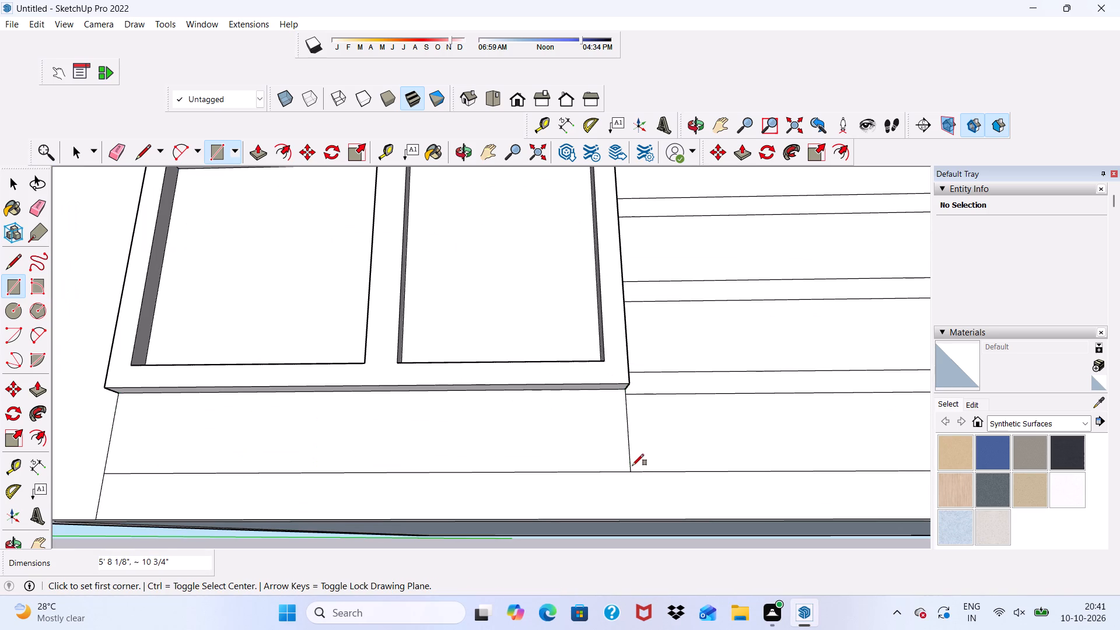
{"action": "key", "text": "space"}
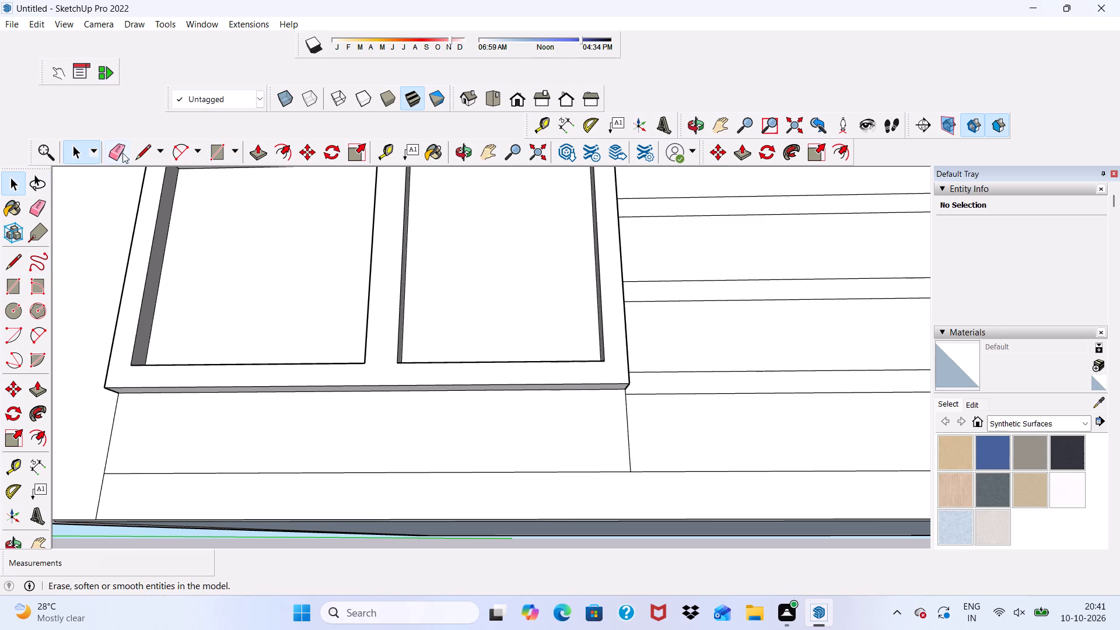
Erase the short vertical edge between the lowest four-pane window's bottom corner and the top of the adjacent bottom cladding strip.
{"action": "left_click", "coordinate": [120, 147]}
{"action": "scroll", "coordinate": [693, 382], "scroll_direction": "up", "scroll_amount": 14}
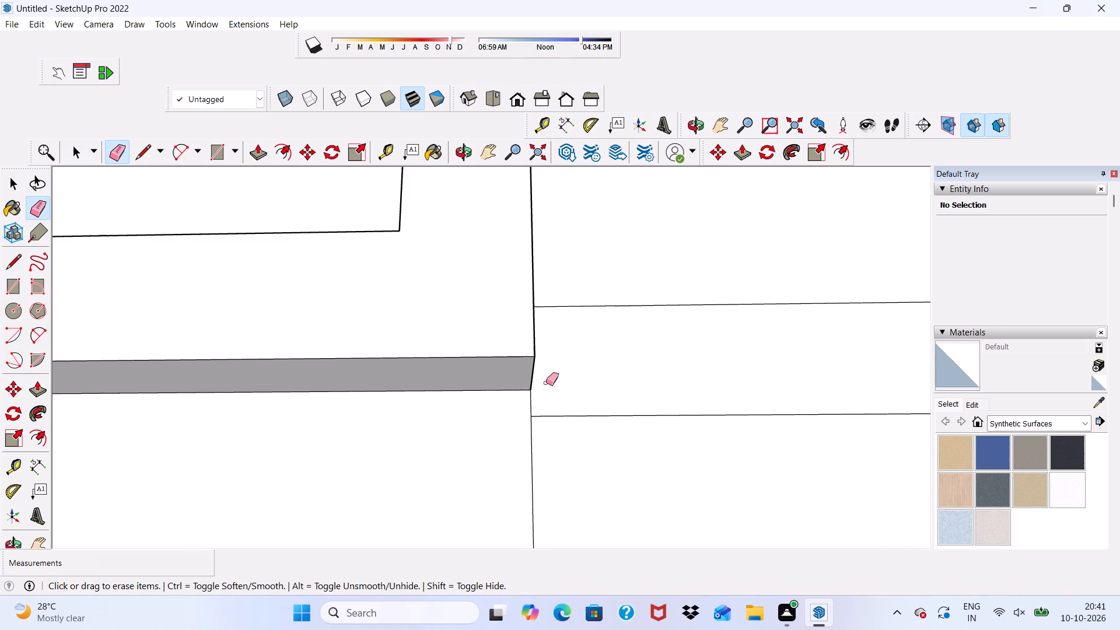
{"action": "scroll", "coordinate": [546, 383], "scroll_direction": "up", "scroll_amount": 5}
{"action": "left_click_drag", "start_coordinate": [532, 406], "coordinate": [521, 409]}
{"action": "scroll", "coordinate": [531, 390], "scroll_direction": "down", "scroll_amount": 4}
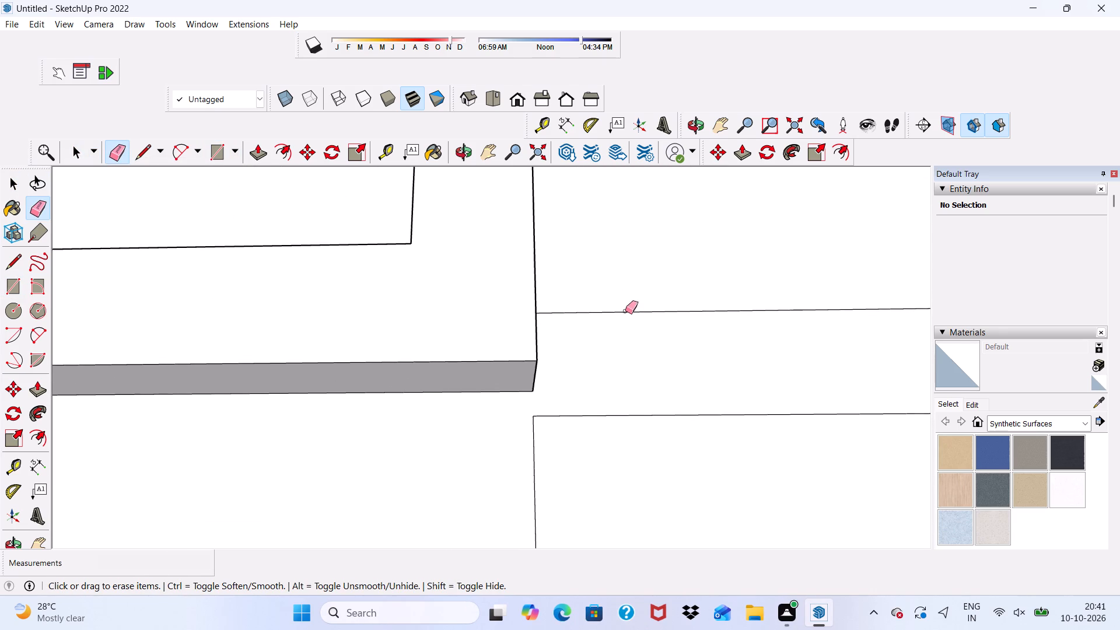
{"action": "key", "text": "space"}
{"action": "scroll", "coordinate": [624, 304], "scroll_direction": "down", "scroll_amount": 13}
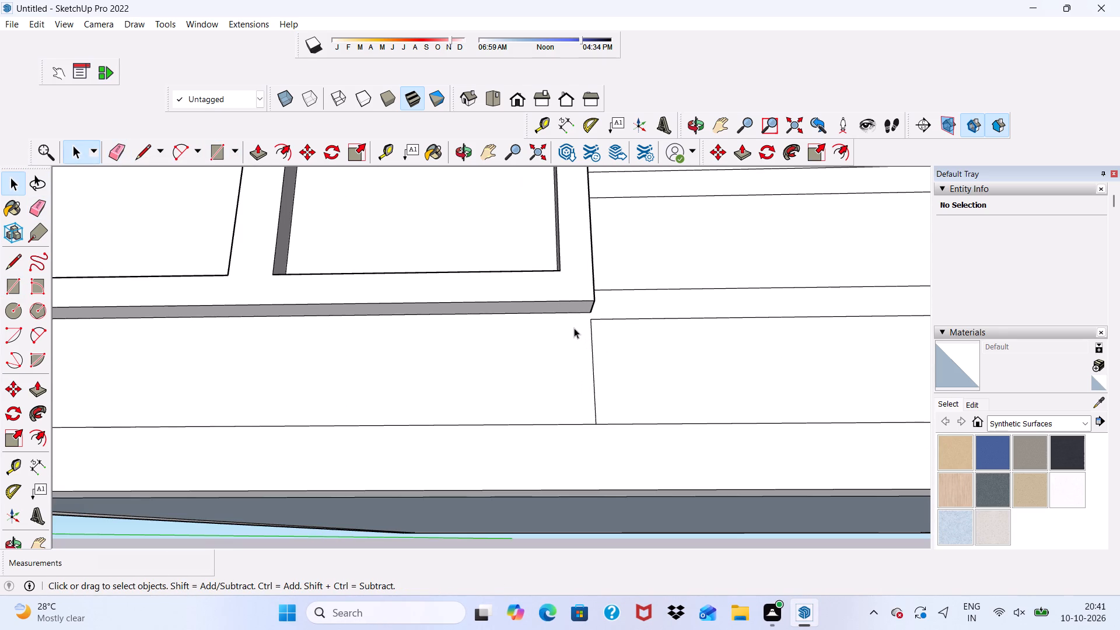
Draw a rectangle 5' 9 1/16" by about 9 9/16" between the floor line and the underside of the third-level four-pane window.
{"action": "scroll", "coordinate": [574, 328], "scroll_direction": "down", "scroll_amount": 7}
{"action": "middle_click_drag", "start_coordinate": [598, 383], "coordinate": [577, 508]}
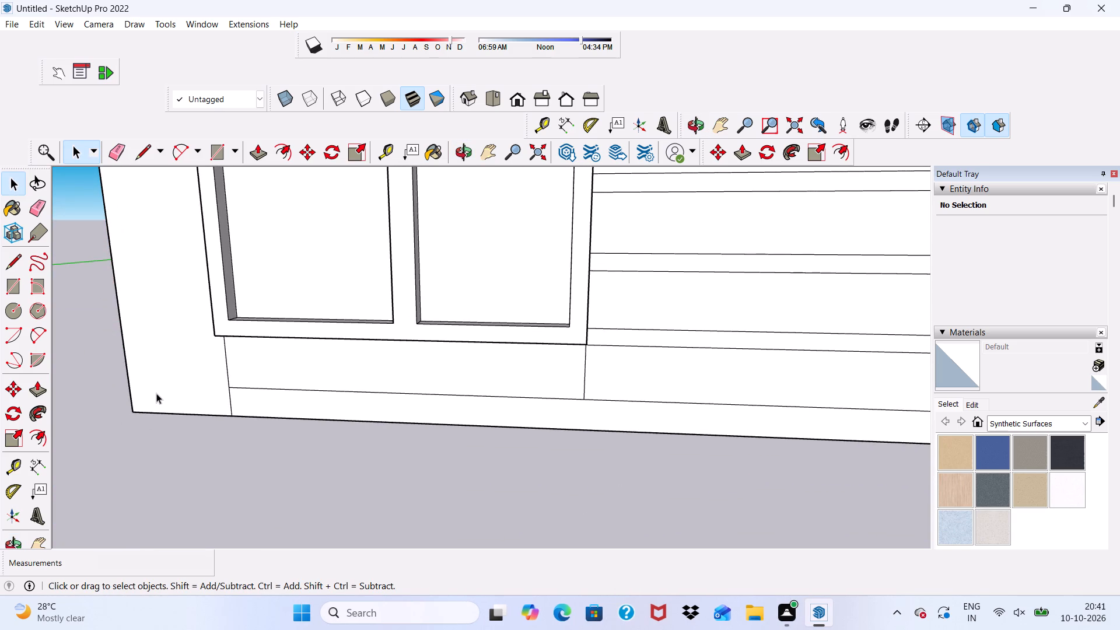
{"action": "key", "text": "space"}
{"action": "scroll", "coordinate": [186, 400], "scroll_direction": "down", "scroll_amount": 5}
{"action": "scroll", "coordinate": [249, 430], "scroll_direction": "down", "scroll_amount": 5}
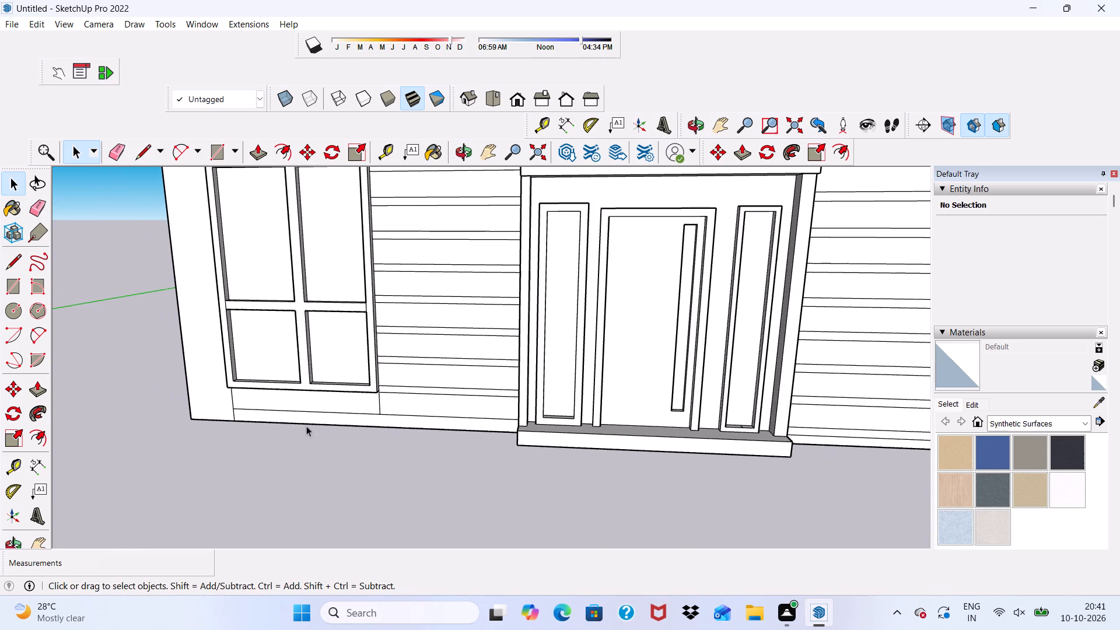
{"action": "scroll", "coordinate": [306, 426], "scroll_direction": "down", "scroll_amount": 4}
{"action": "scroll", "coordinate": [666, 351], "scroll_direction": "up", "scroll_amount": 2}
{"action": "scroll", "coordinate": [625, 365], "scroll_direction": "down", "scroll_amount": 7}
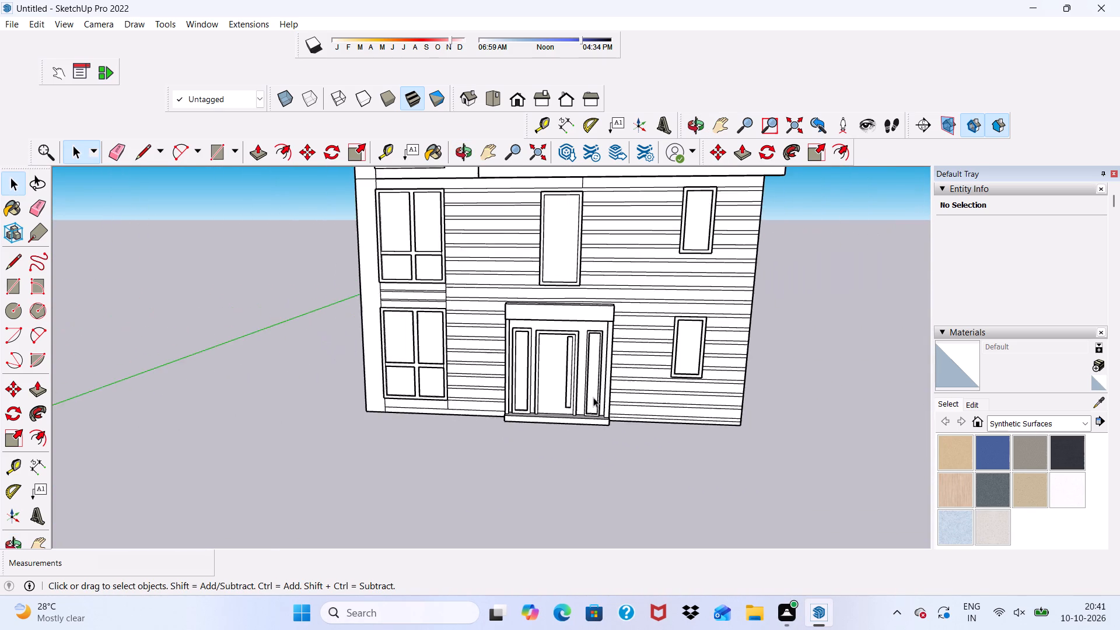
{"action": "scroll", "coordinate": [593, 397], "scroll_direction": "down", "scroll_amount": 6}
{"action": "scroll", "coordinate": [520, 236], "scroll_direction": "up", "scroll_amount": 6}
{"action": "middle_click_drag", "start_coordinate": [470, 281], "coordinate": [464, 205]}
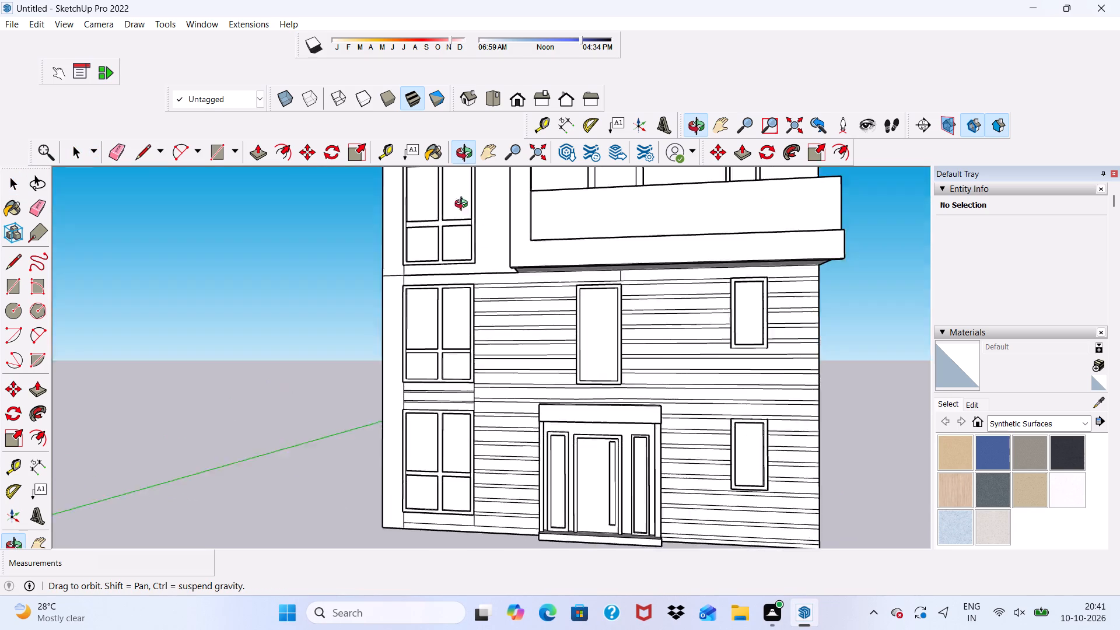
{"action": "middle_click_drag", "start_coordinate": [464, 205], "coordinate": [503, 177]}
{"action": "scroll", "coordinate": [505, 178], "scroll_direction": "up", "scroll_amount": 4}
{"action": "scroll", "coordinate": [443, 307], "scroll_direction": "up", "scroll_amount": 12}
{"action": "middle_click_drag", "start_coordinate": [397, 367], "coordinate": [398, 304]}
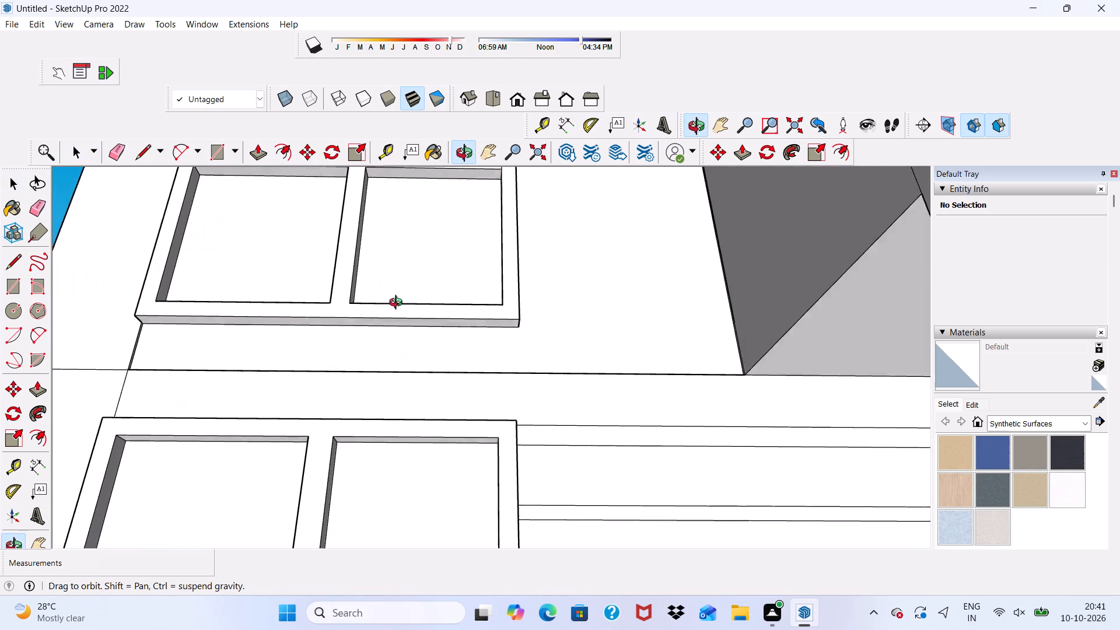
{"action": "middle_click_drag", "start_coordinate": [398, 304], "coordinate": [485, 534]}
{"action": "scroll", "coordinate": [405, 407], "scroll_direction": "up", "scroll_amount": 5}
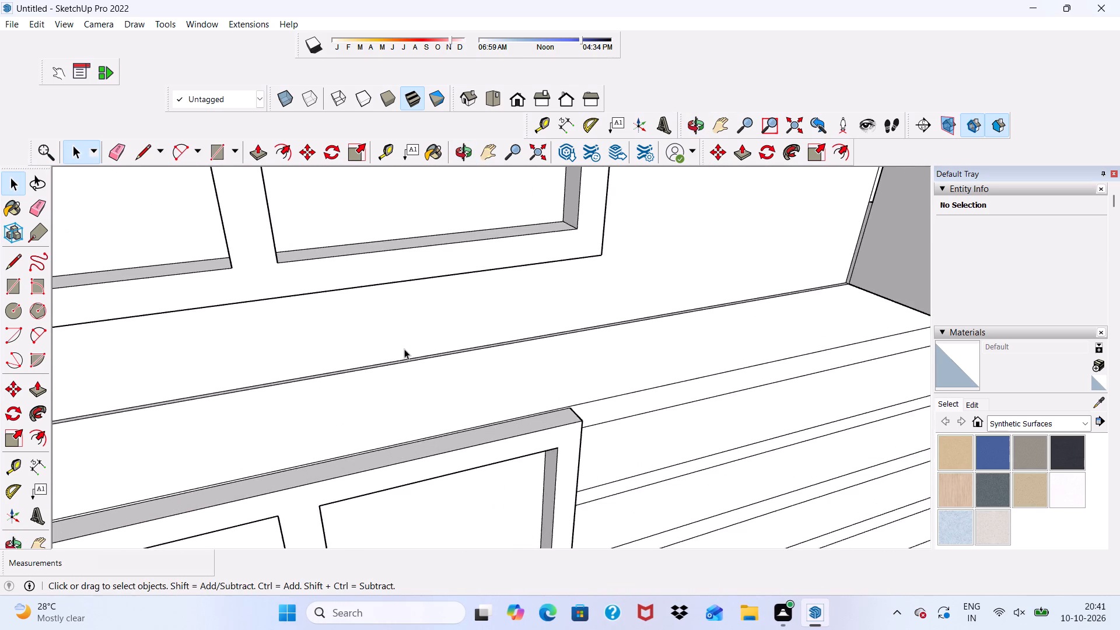
{"action": "scroll", "coordinate": [404, 349], "scroll_direction": "down", "scroll_amount": 2}
{"action": "middle_click_drag", "start_coordinate": [404, 352], "coordinate": [277, 297]}
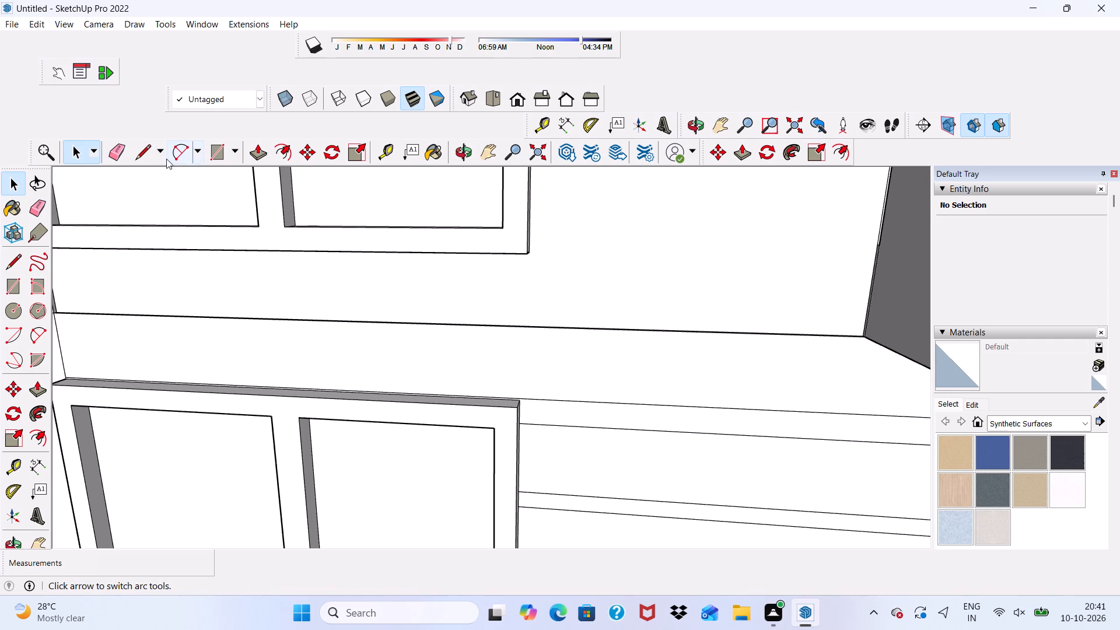
{"action": "left_click", "coordinate": [208, 153]}
{"action": "scroll", "coordinate": [54, 353], "scroll_direction": "up", "scroll_amount": 3}
{"action": "scroll", "coordinate": [75, 295], "scroll_direction": "down", "scroll_amount": 2}
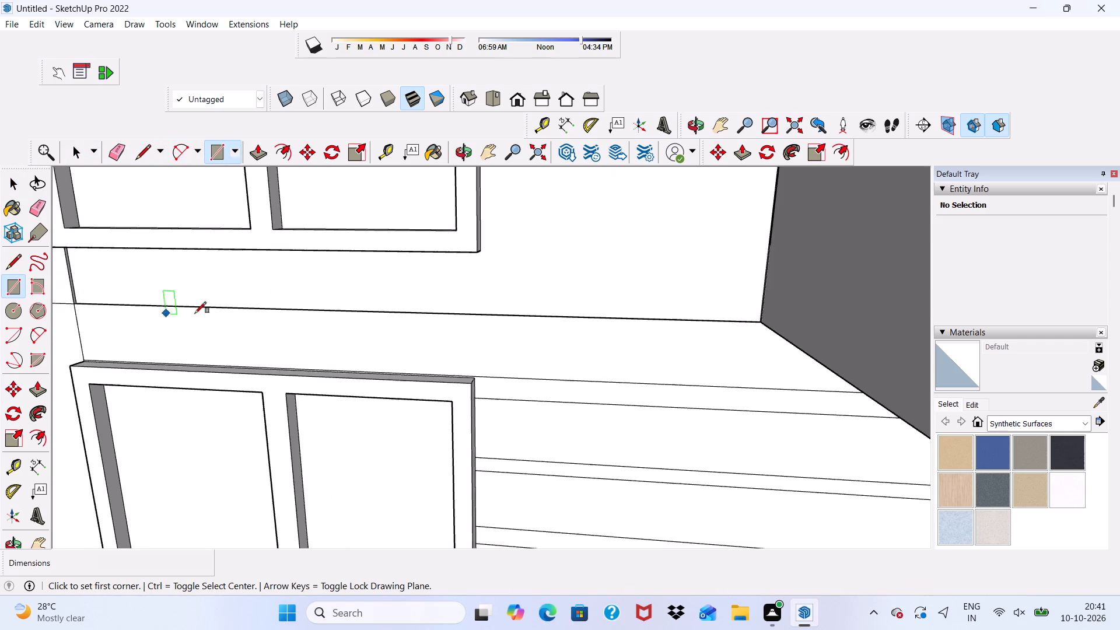
{"action": "scroll", "coordinate": [195, 313], "scroll_direction": "down", "scroll_amount": 4}
{"action": "middle_click_drag", "start_coordinate": [121, 311], "coordinate": [117, 366]}
{"action": "scroll", "coordinate": [103, 281], "scroll_direction": "up", "scroll_amount": 10}
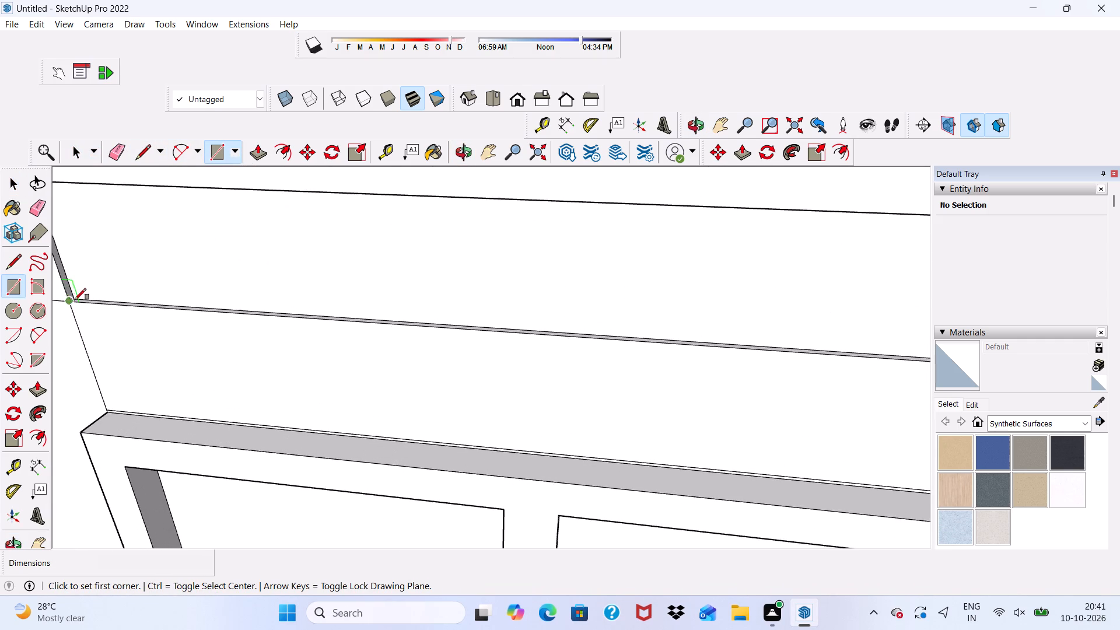
{"action": "left_click", "coordinate": [73, 295]}
{"action": "scroll", "coordinate": [177, 269], "scroll_direction": "down", "scroll_amount": 6}
{"action": "scroll", "coordinate": [498, 236], "scroll_direction": "down", "scroll_amount": 1}
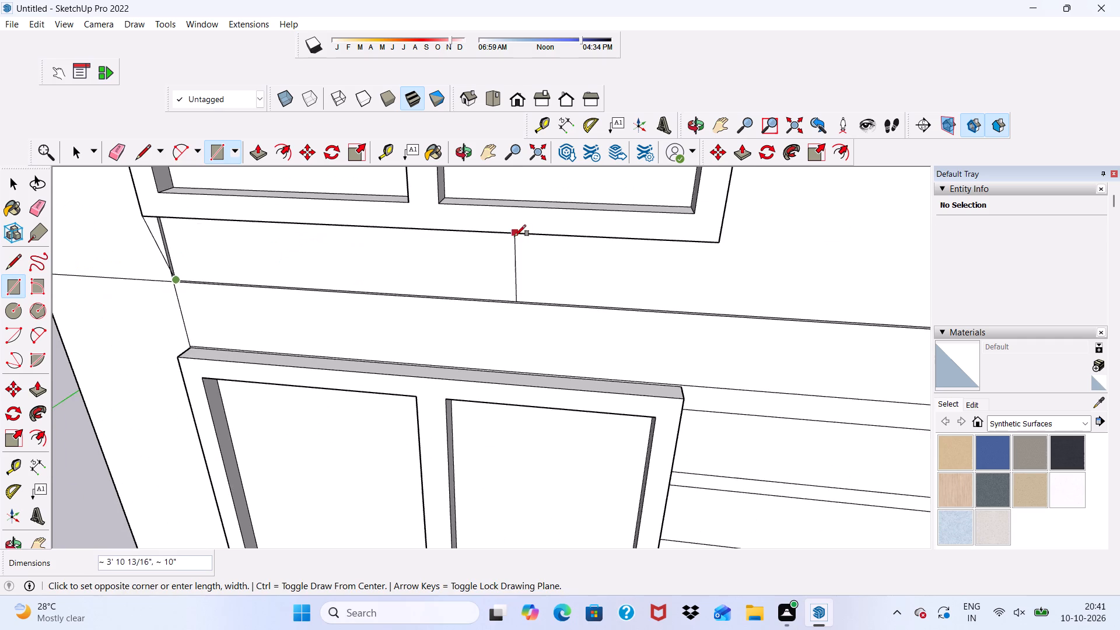
{"action": "middle_click_drag", "start_coordinate": [514, 236], "coordinate": [519, 120]}
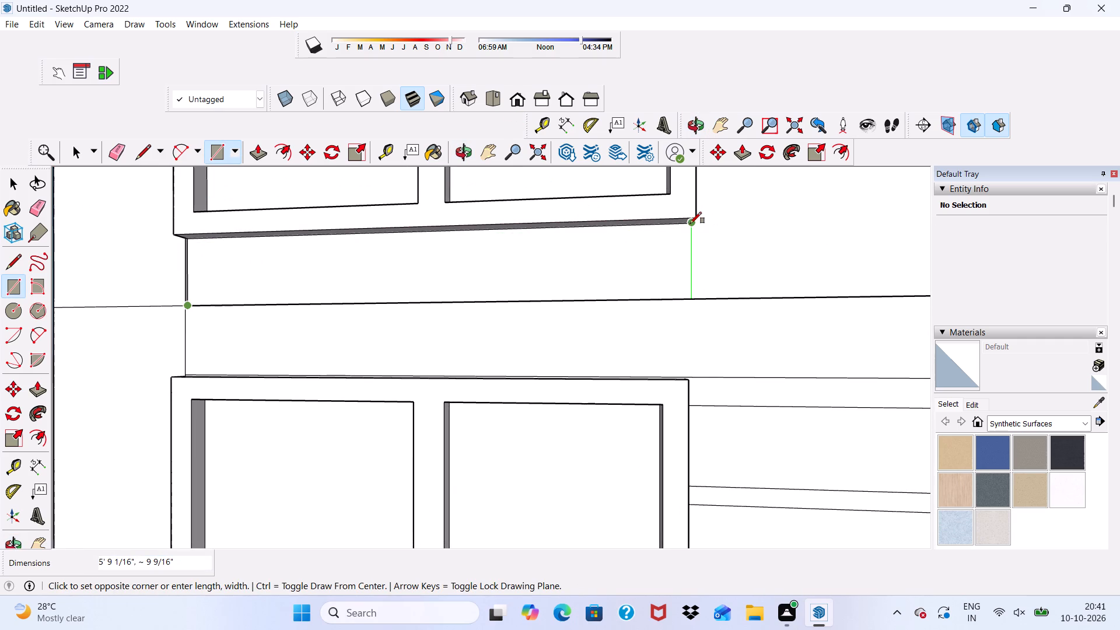
{"action": "left_click", "coordinate": [690, 223]}
Draw a rectangle 5' 9 1/16" by about 1' 2 3/16" between the floor line and the top of the third-level four-pane window.
{"action": "scroll", "coordinate": [687, 234], "scroll_direction": "down", "scroll_amount": 20}
{"action": "scroll", "coordinate": [596, 170], "scroll_direction": "up", "scroll_amount": 1}
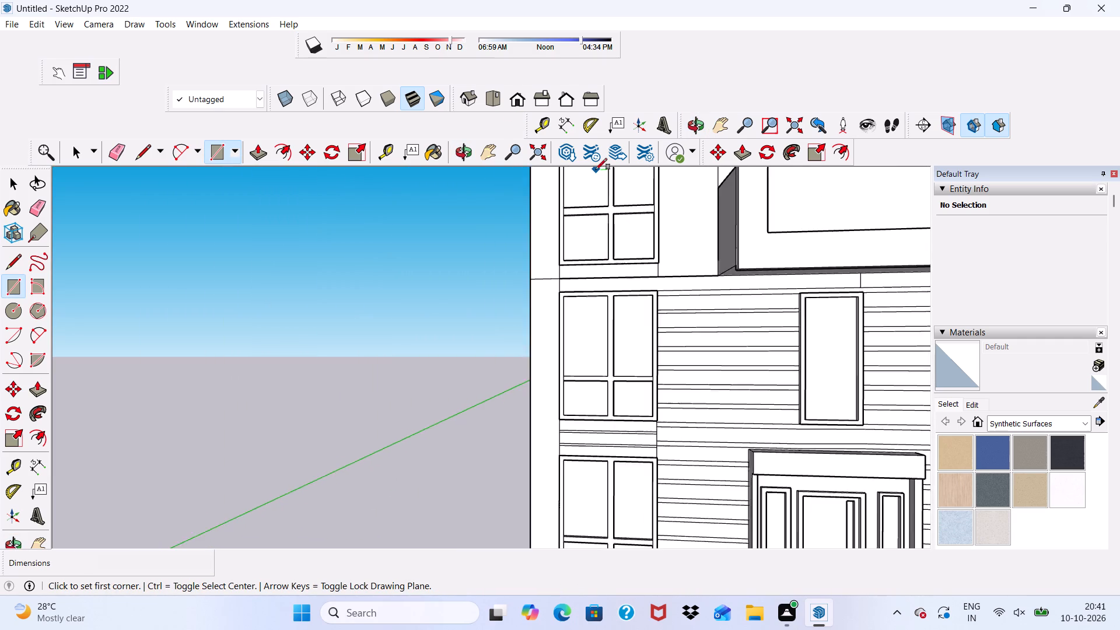
{"action": "scroll", "coordinate": [596, 170], "scroll_direction": "up", "scroll_amount": 2}
{"action": "scroll", "coordinate": [587, 242], "scroll_direction": "down", "scroll_amount": 10}
{"action": "scroll", "coordinate": [585, 201], "scroll_direction": "up", "scroll_amount": 8}
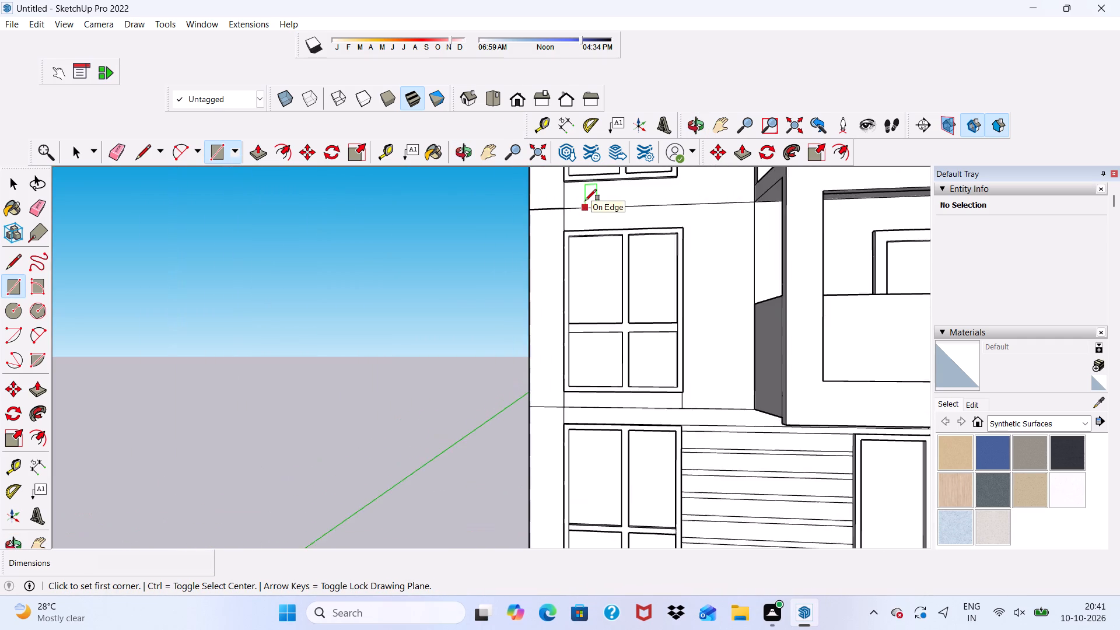
{"action": "scroll", "coordinate": [585, 201], "scroll_direction": "up", "scroll_amount": 5}
{"action": "middle_click_drag", "start_coordinate": [583, 203], "coordinate": [570, 286]}
{"action": "scroll", "coordinate": [556, 219], "scroll_direction": "up", "scroll_amount": 8}
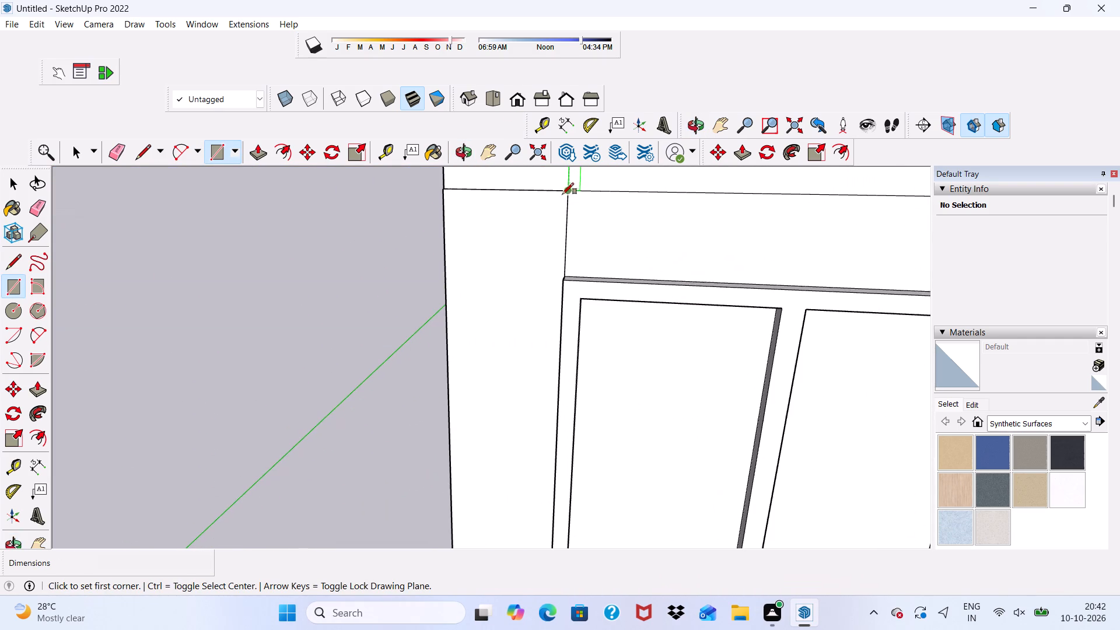
{"action": "left_click", "coordinate": [568, 191]}
{"action": "scroll", "coordinate": [590, 273], "scroll_direction": "down", "scroll_amount": 7}
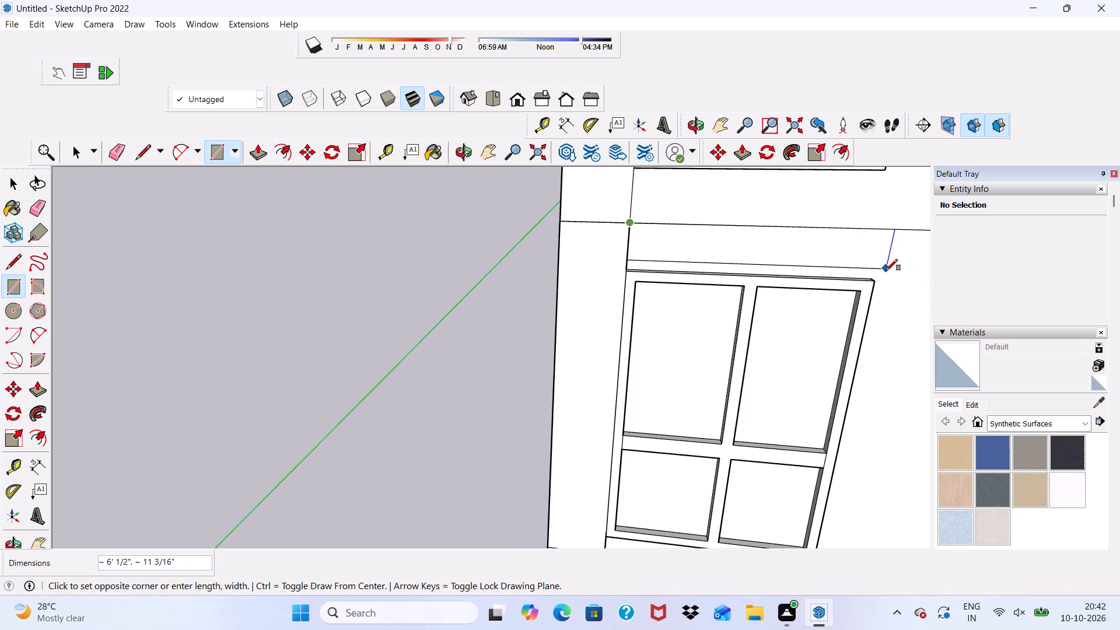
{"action": "scroll", "coordinate": [885, 271], "scroll_direction": "up", "scroll_amount": 4}
{"action": "scroll", "coordinate": [853, 256], "scroll_direction": "down", "scroll_amount": 13}
{"action": "scroll", "coordinate": [864, 236], "scroll_direction": "up", "scroll_amount": 5}
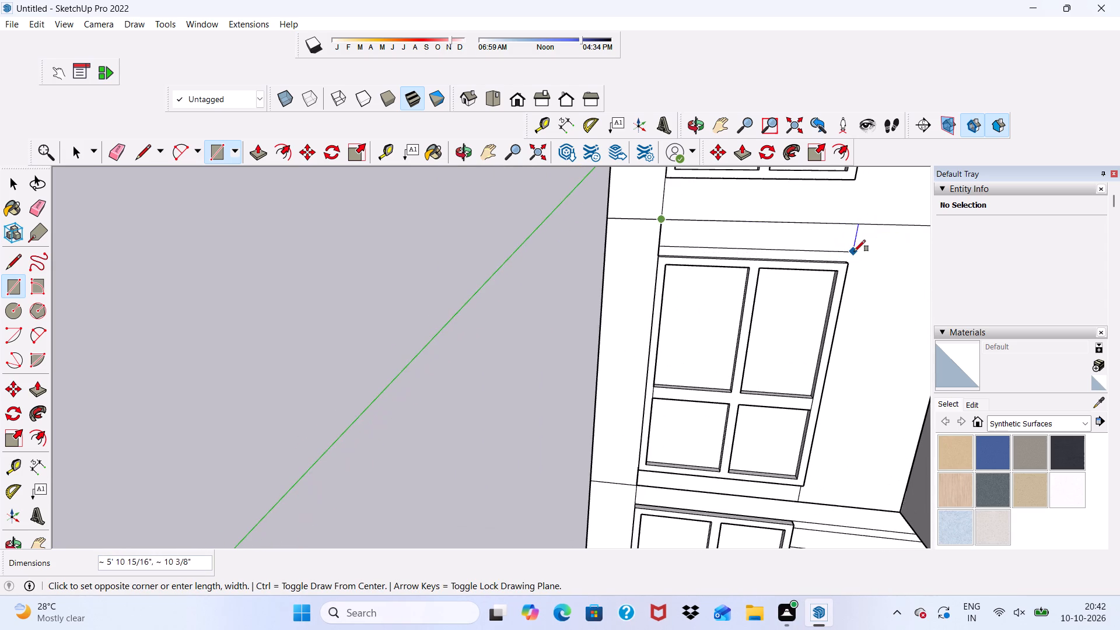
{"action": "scroll", "coordinate": [843, 253], "scroll_direction": "up", "scroll_amount": 8}
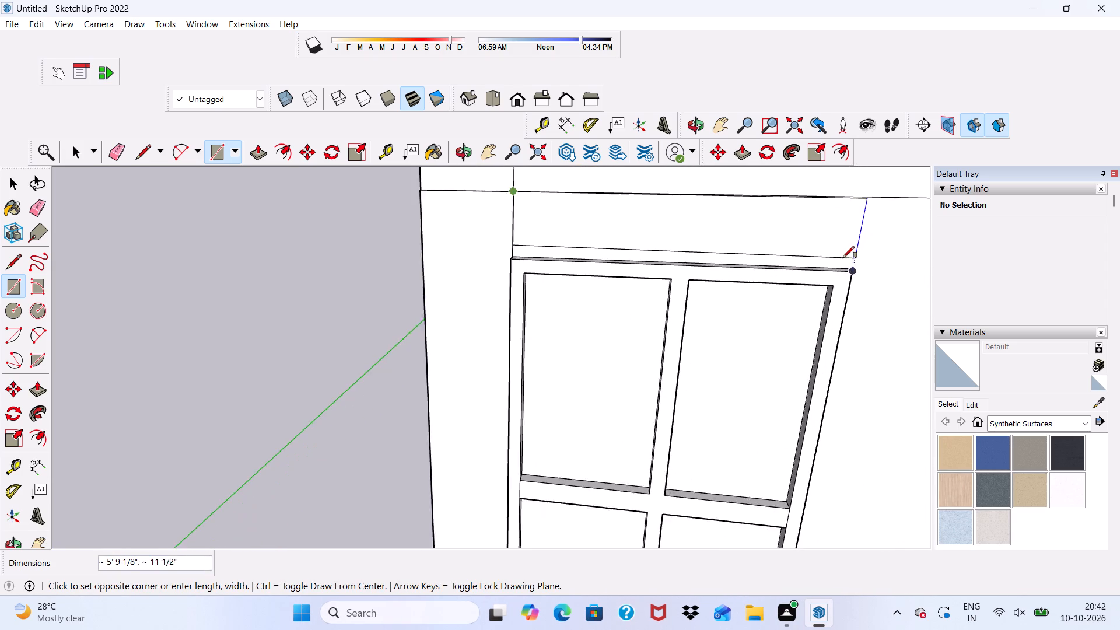
{"action": "scroll", "coordinate": [851, 264], "scroll_direction": "up", "scroll_amount": 5}
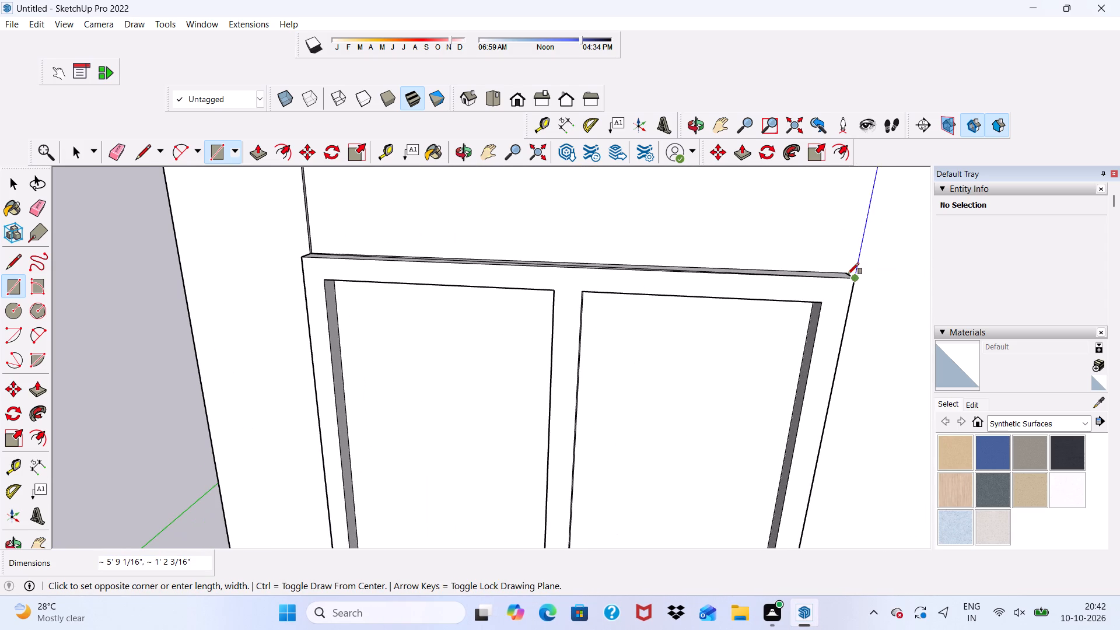
{"action": "left_click", "coordinate": [844, 270]}
Examine the wall strips and ledges above and below the third-level four-pane window from the side and from close up.
{"action": "scroll", "coordinate": [824, 248], "scroll_direction": "down", "scroll_amount": 5}
{"action": "scroll", "coordinate": [837, 265], "scroll_direction": "up", "scroll_amount": 1}
{"action": "middle_click_drag", "start_coordinate": [837, 265], "coordinate": [632, 205]}
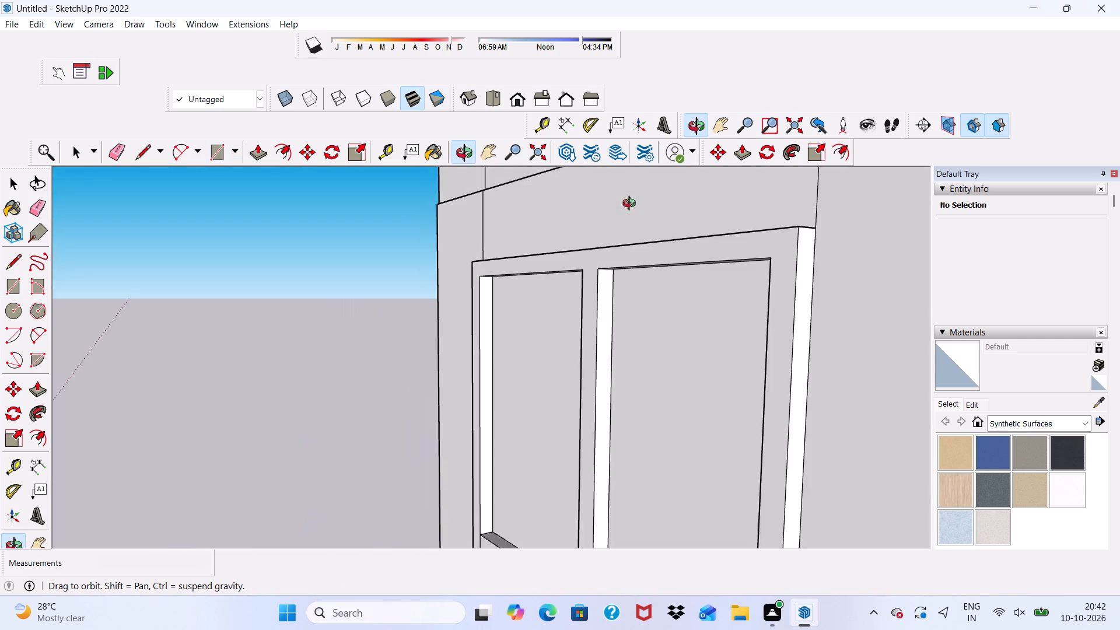
{"action": "middle_click_drag", "start_coordinate": [632, 205], "coordinate": [570, 213]}
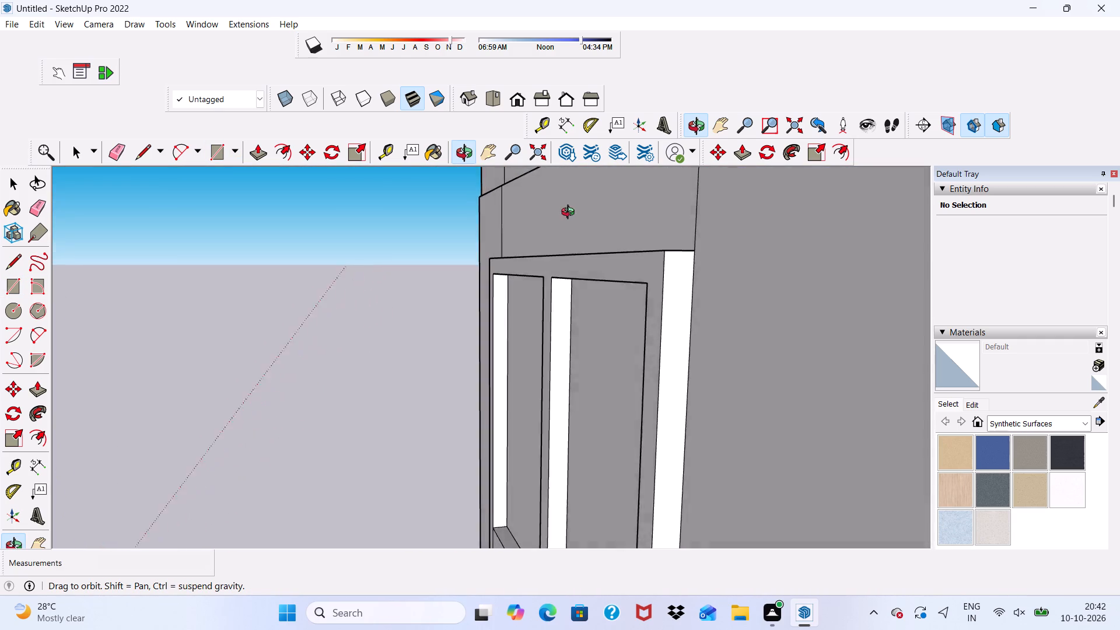
{"action": "middle_click_drag", "start_coordinate": [570, 213], "coordinate": [589, 205]}
{"action": "key", "text": "space"}
{"action": "scroll", "coordinate": [594, 202], "scroll_direction": "up", "scroll_amount": 4}
{"action": "middle_click_drag", "start_coordinate": [499, 212], "coordinate": [439, 331]}
{"action": "scroll", "coordinate": [515, 291], "scroll_direction": "down", "scroll_amount": 1}
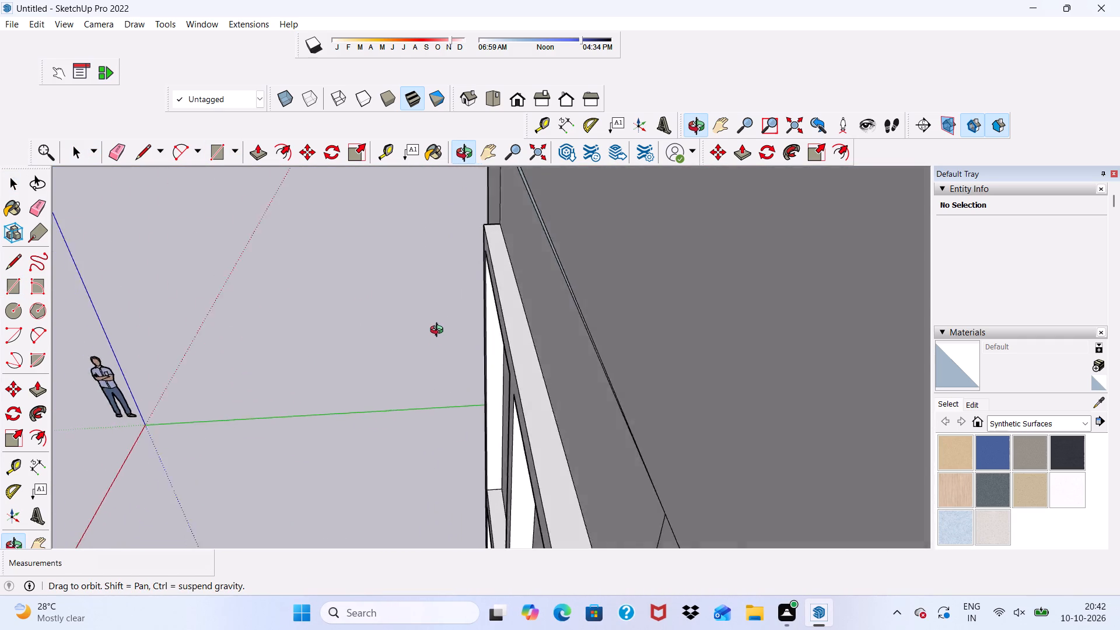
{"action": "middle_click_drag", "start_coordinate": [439, 331], "coordinate": [556, 279]}
{"action": "scroll", "coordinate": [621, 257], "scroll_direction": "down", "scroll_amount": 17}
{"action": "middle_click_drag", "start_coordinate": [619, 239], "coordinate": [657, 189]}
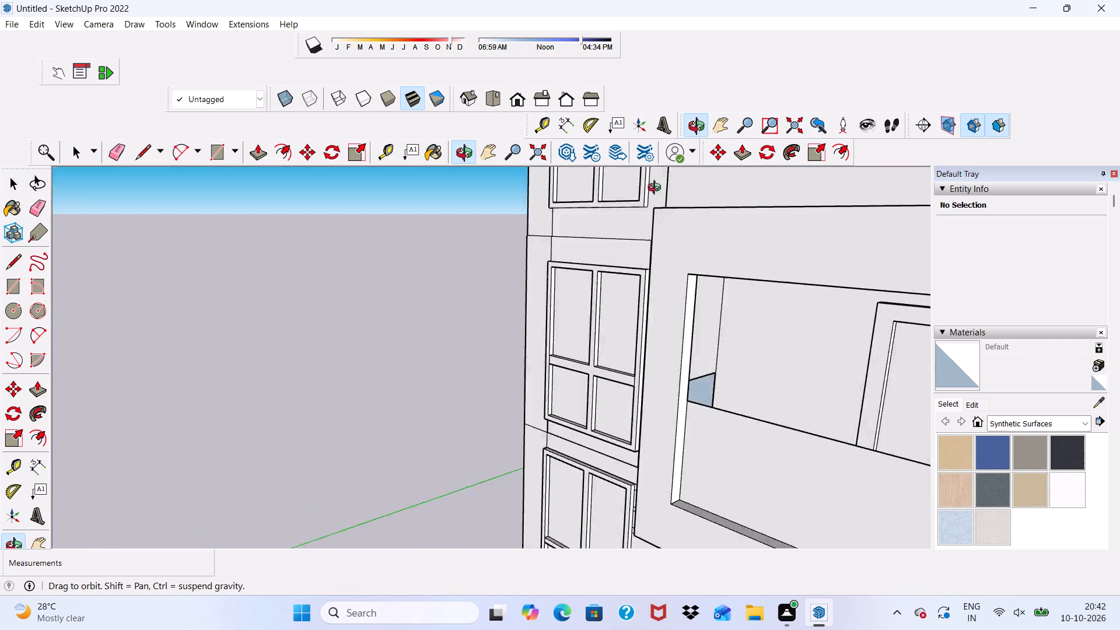
{"action": "middle_click_drag", "start_coordinate": [657, 189], "coordinate": [958, 200]}
{"action": "scroll", "coordinate": [579, 230], "scroll_direction": "up", "scroll_amount": 4}
{"action": "middle_click_drag", "start_coordinate": [423, 262], "coordinate": [356, 351]}
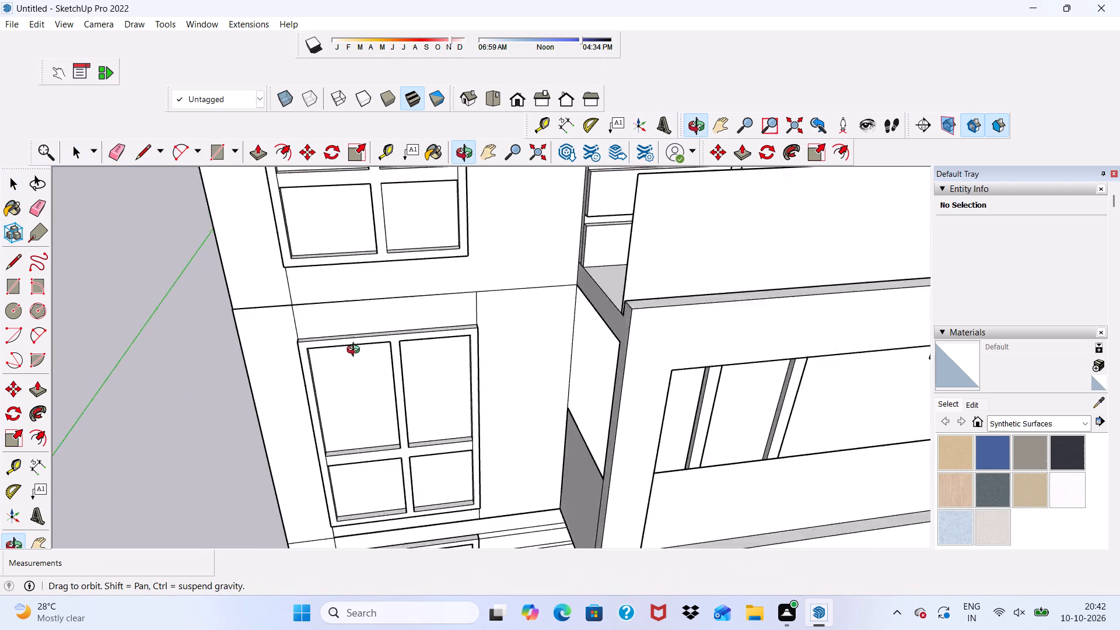
{"action": "middle_click_drag", "start_coordinate": [356, 351], "coordinate": [292, 436]}
{"action": "scroll", "coordinate": [377, 322], "scroll_direction": "up", "scroll_amount": 20}
{"action": "scroll", "coordinate": [377, 322], "scroll_direction": "up", "scroll_amount": 4}
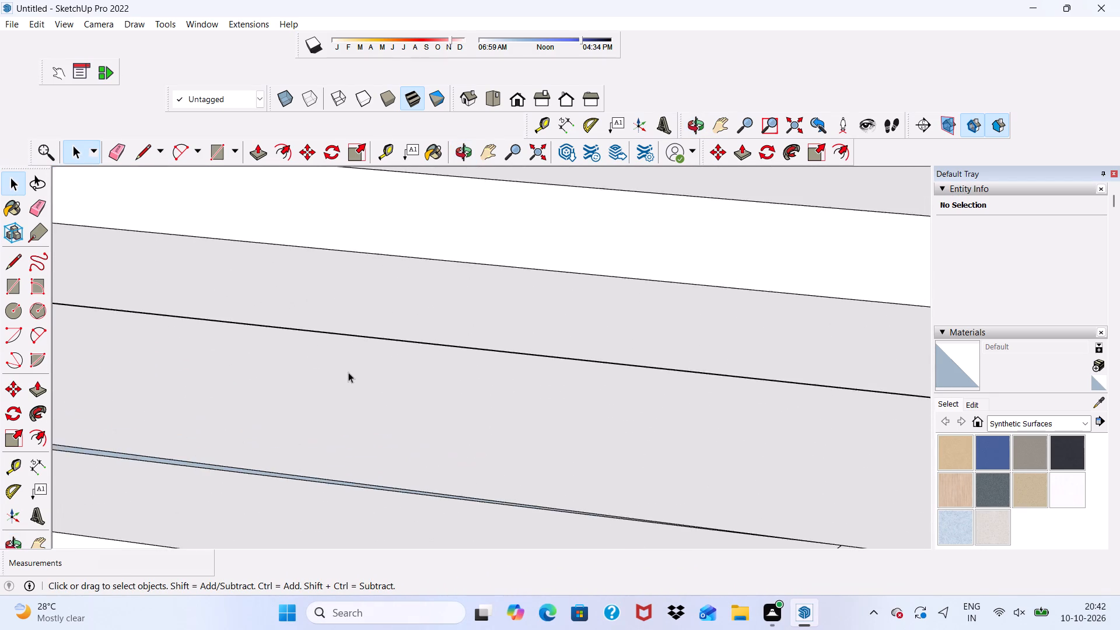
{"action": "scroll", "coordinate": [267, 436], "scroll_direction": "up", "scroll_amount": 5}
{"action": "scroll", "coordinate": [212, 433], "scroll_direction": "down", "scroll_amount": 19}
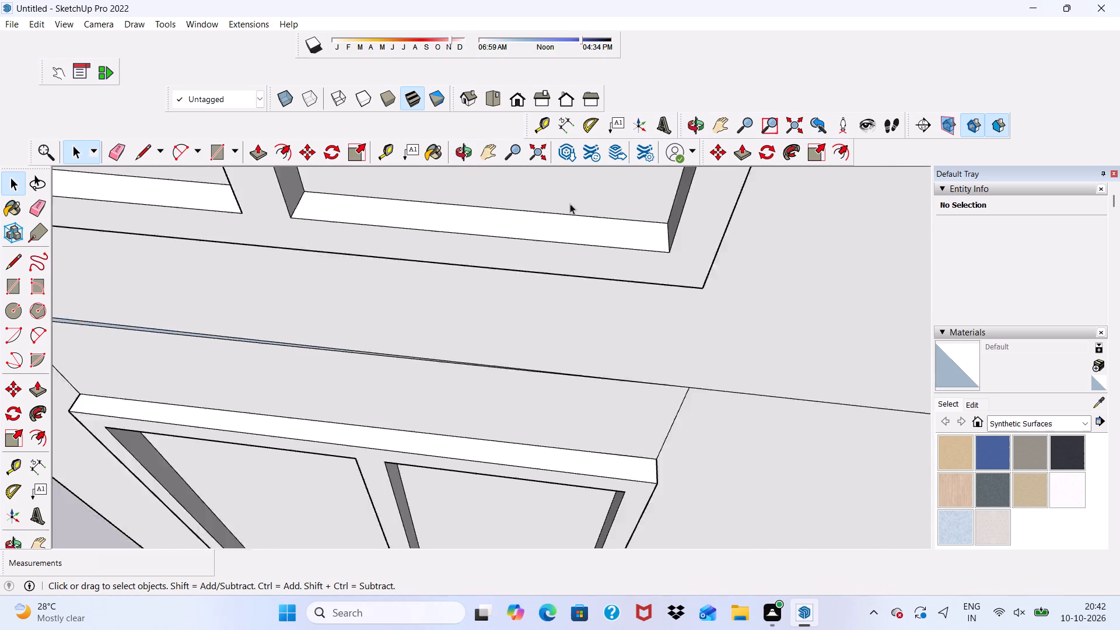
{"action": "scroll", "coordinate": [570, 204], "scroll_direction": "down", "scroll_amount": 17}
{"action": "scroll", "coordinate": [482, 461], "scroll_direction": "up", "scroll_amount": 10}
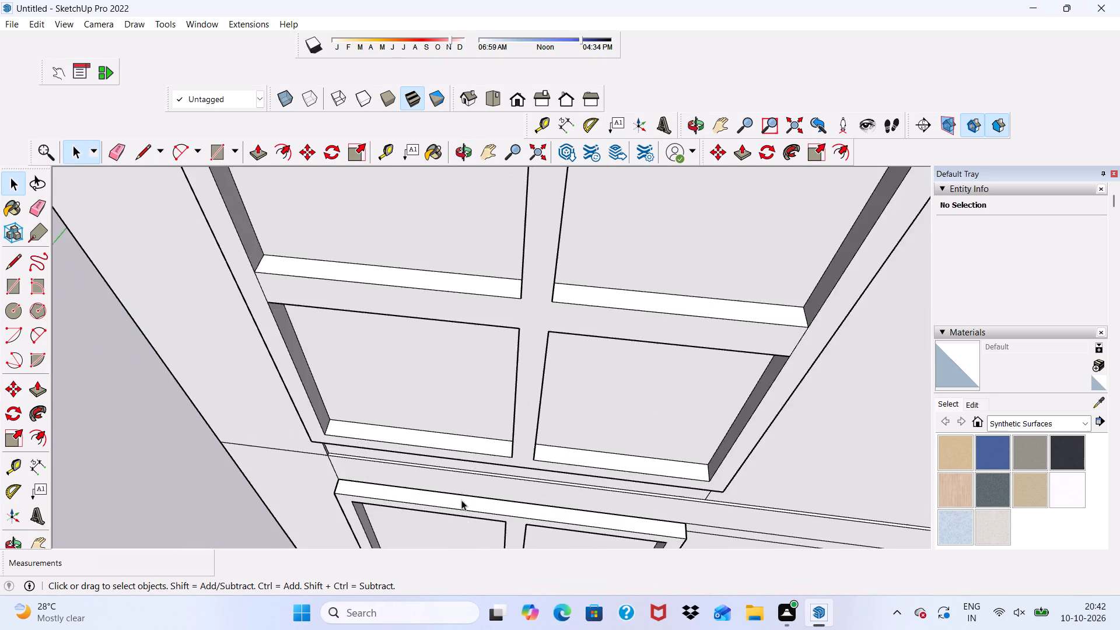
Push/Pull the thin ledge at the floor line below the third-level four-pane window up about 9 9/16" to the window's underside.
{"action": "scroll", "coordinate": [461, 500], "scroll_direction": "up", "scroll_amount": 6}
{"action": "middle_click_drag", "start_coordinate": [448, 480], "coordinate": [460, 199]}
{"action": "scroll", "coordinate": [434, 326], "scroll_direction": "up", "scroll_amount": 1}
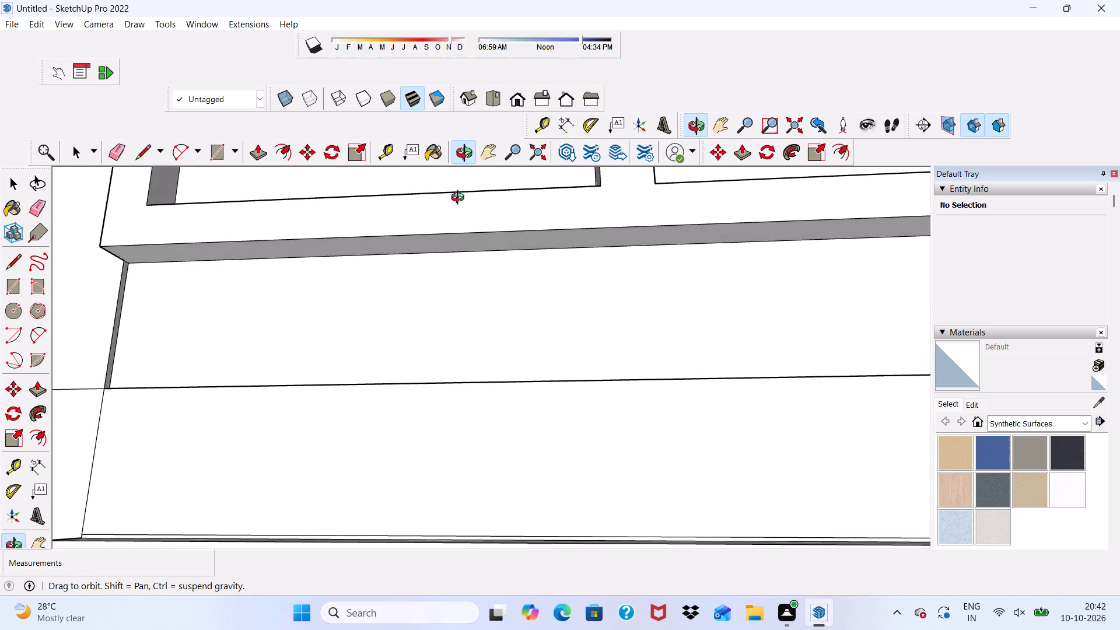
{"action": "middle_click_drag", "start_coordinate": [460, 199], "coordinate": [344, 431]}
{"action": "scroll", "coordinate": [304, 368], "scroll_direction": "up", "scroll_amount": 9}
{"action": "scroll", "coordinate": [304, 366], "scroll_direction": "down", "scroll_amount": 2}
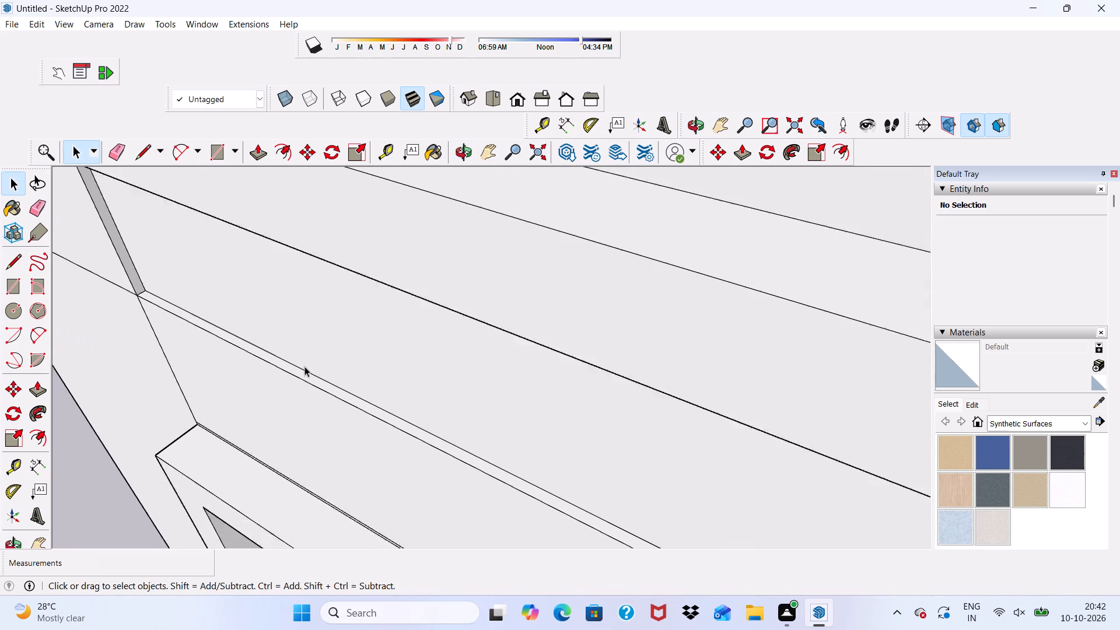
{"action": "scroll", "coordinate": [304, 366], "scroll_direction": "down", "scroll_amount": 7}
{"action": "scroll", "coordinate": [213, 246], "scroll_direction": "up", "scroll_amount": 5}
{"action": "scroll", "coordinate": [190, 265], "scroll_direction": "down", "scroll_amount": 4}
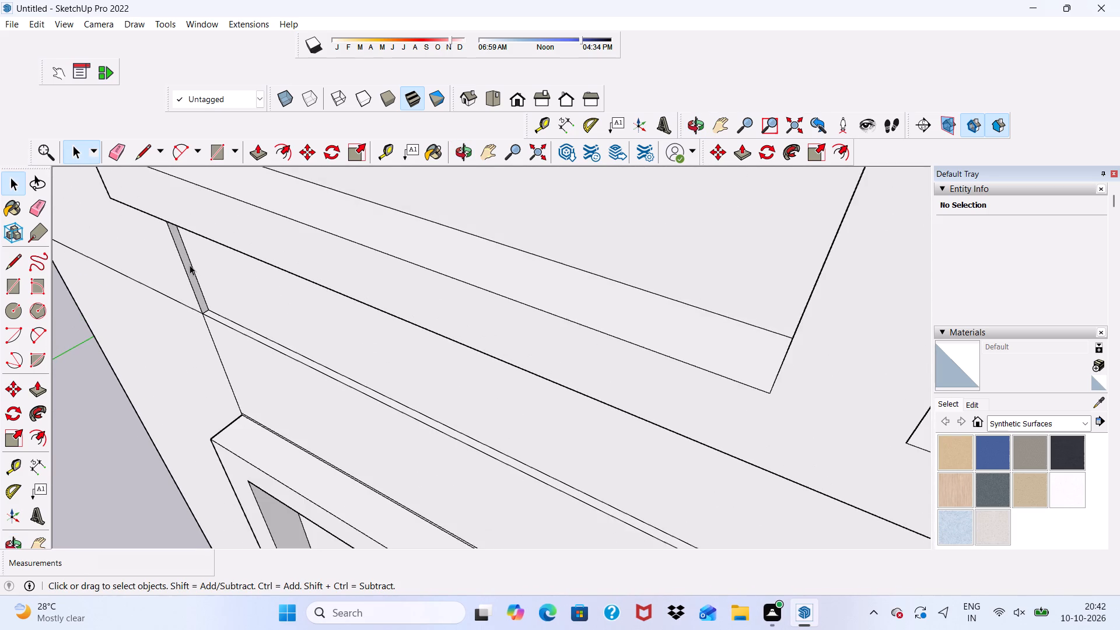
{"action": "middle_click_drag", "start_coordinate": [190, 265], "coordinate": [197, 276]}
{"action": "scroll", "coordinate": [250, 338], "scroll_direction": "up", "scroll_amount": 11}
{"action": "left_click", "coordinate": [251, 338]}
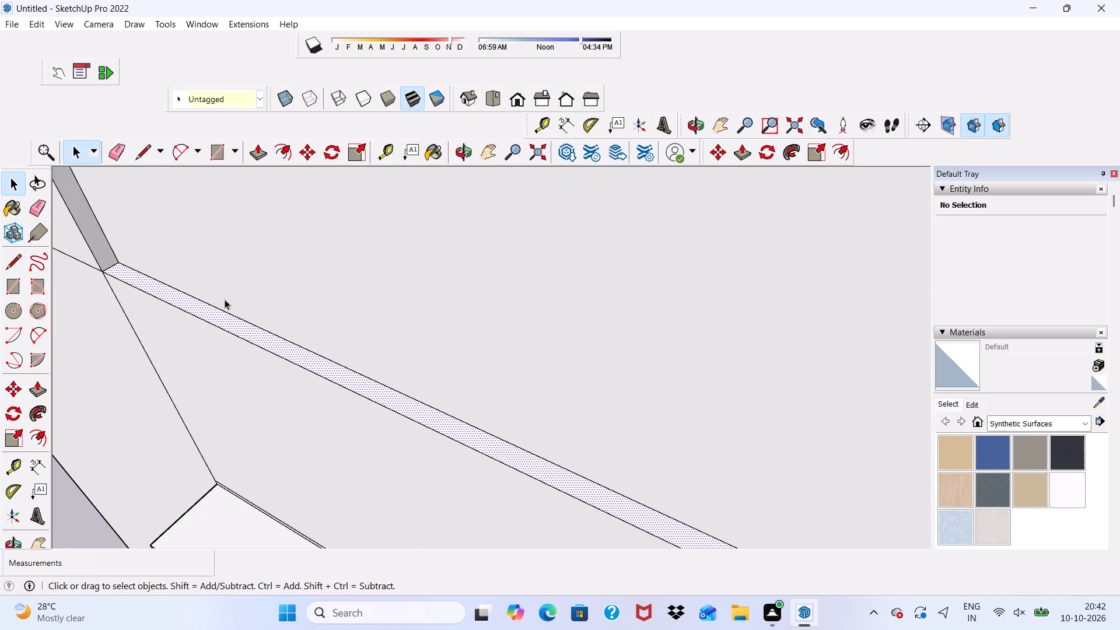
{"action": "left_click", "coordinate": [257, 147]}
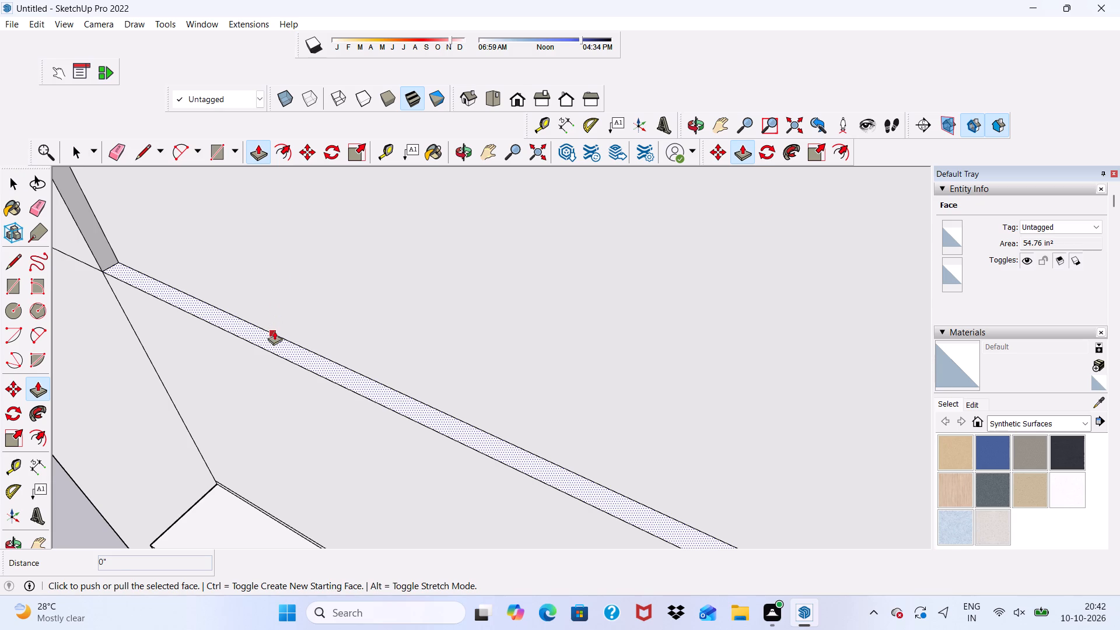
{"action": "left_click", "coordinate": [274, 331]}
{"action": "scroll", "coordinate": [275, 269], "scroll_direction": "down", "scroll_amount": 12}
{"action": "middle_click_drag", "start_coordinate": [401, 209], "coordinate": [466, 104]}
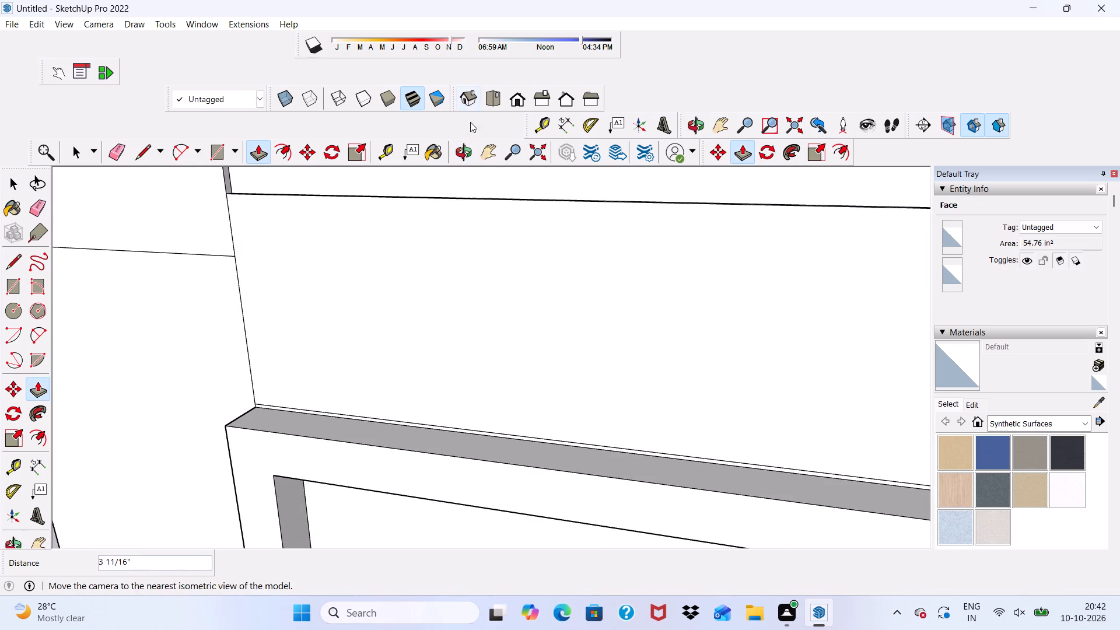
{"action": "scroll", "coordinate": [426, 219], "scroll_direction": "down", "scroll_amount": 13}
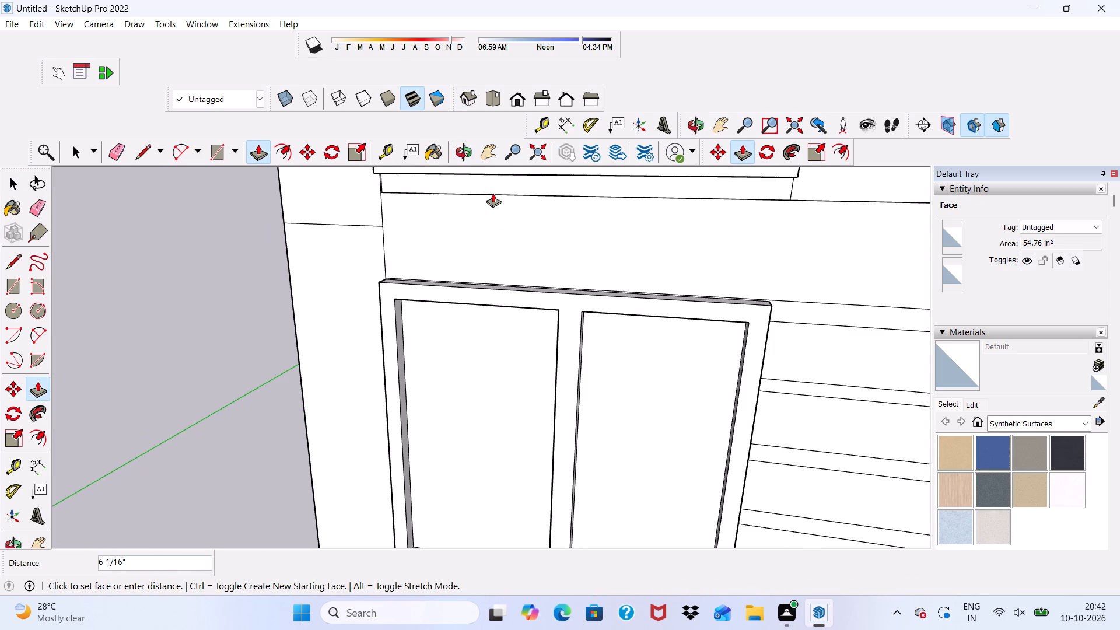
{"action": "scroll", "coordinate": [489, 190], "scroll_direction": "down", "scroll_amount": 5}
{"action": "middle_click_drag", "start_coordinate": [484, 188], "coordinate": [481, 146]}
{"action": "scroll", "coordinate": [484, 180], "scroll_direction": "up", "scroll_amount": 1}
{"action": "scroll", "coordinate": [604, 198], "scroll_direction": "up", "scroll_amount": 4}
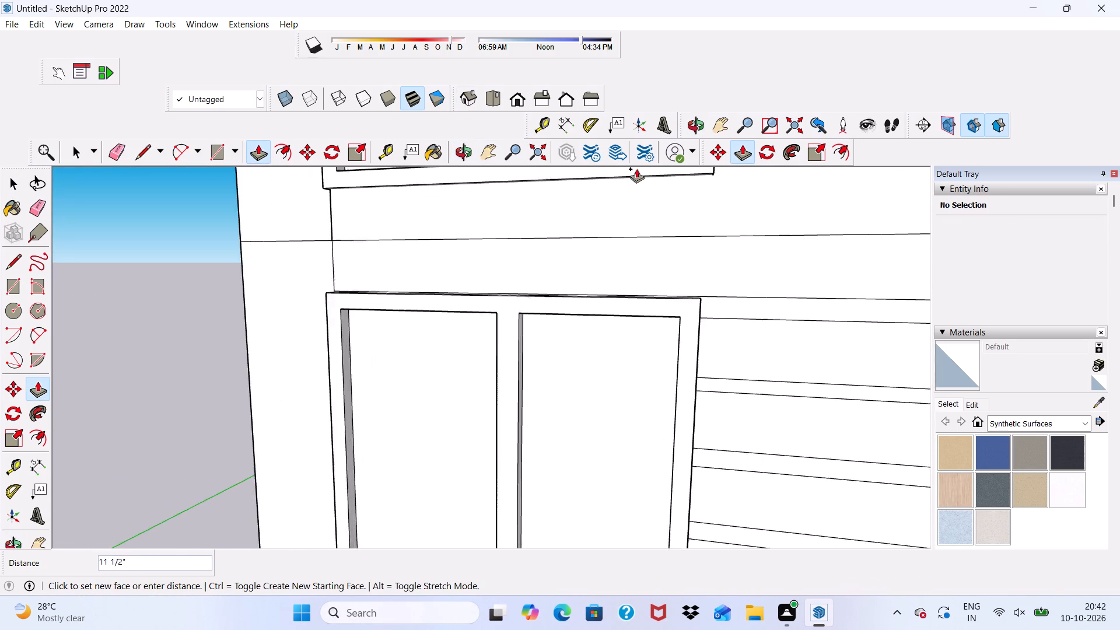
{"action": "scroll", "coordinate": [636, 169], "scroll_direction": "up", "scroll_amount": 11}
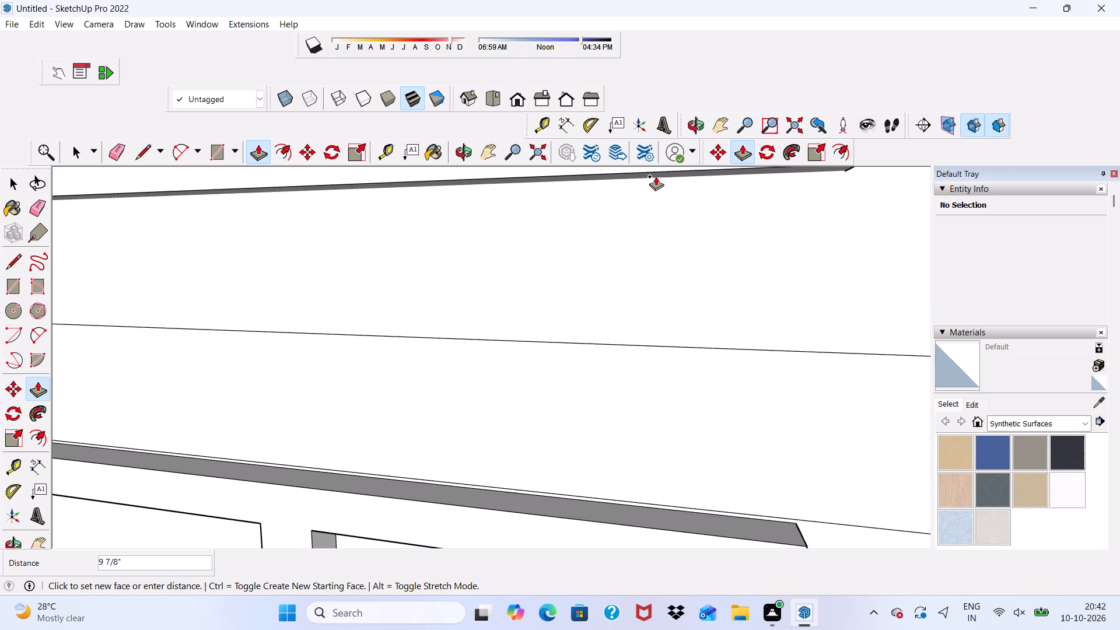
{"action": "left_click", "coordinate": [656, 176]}
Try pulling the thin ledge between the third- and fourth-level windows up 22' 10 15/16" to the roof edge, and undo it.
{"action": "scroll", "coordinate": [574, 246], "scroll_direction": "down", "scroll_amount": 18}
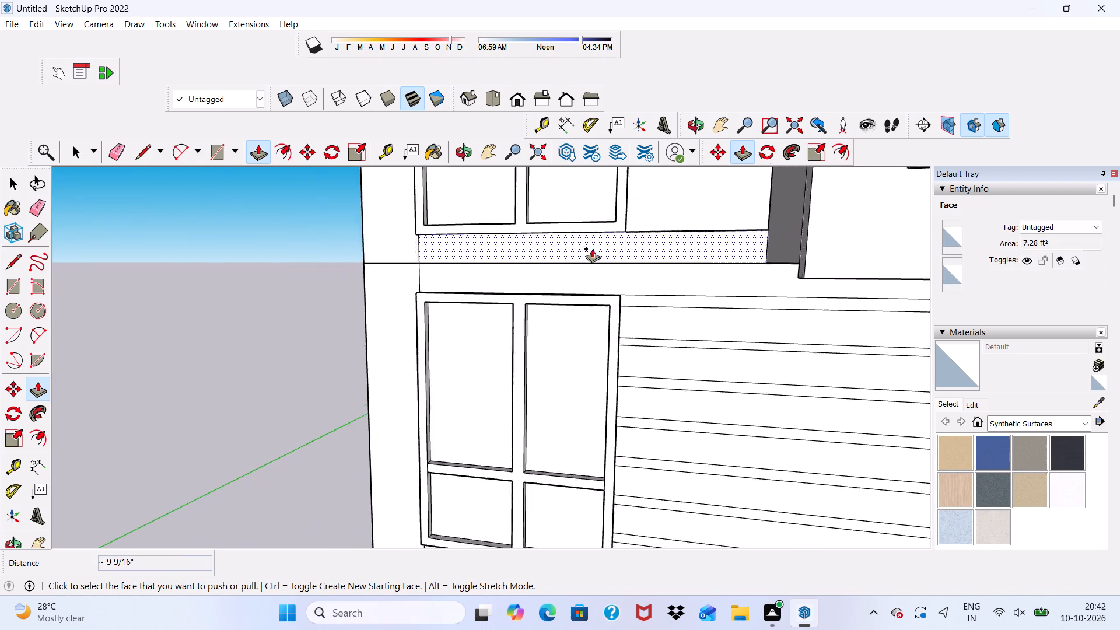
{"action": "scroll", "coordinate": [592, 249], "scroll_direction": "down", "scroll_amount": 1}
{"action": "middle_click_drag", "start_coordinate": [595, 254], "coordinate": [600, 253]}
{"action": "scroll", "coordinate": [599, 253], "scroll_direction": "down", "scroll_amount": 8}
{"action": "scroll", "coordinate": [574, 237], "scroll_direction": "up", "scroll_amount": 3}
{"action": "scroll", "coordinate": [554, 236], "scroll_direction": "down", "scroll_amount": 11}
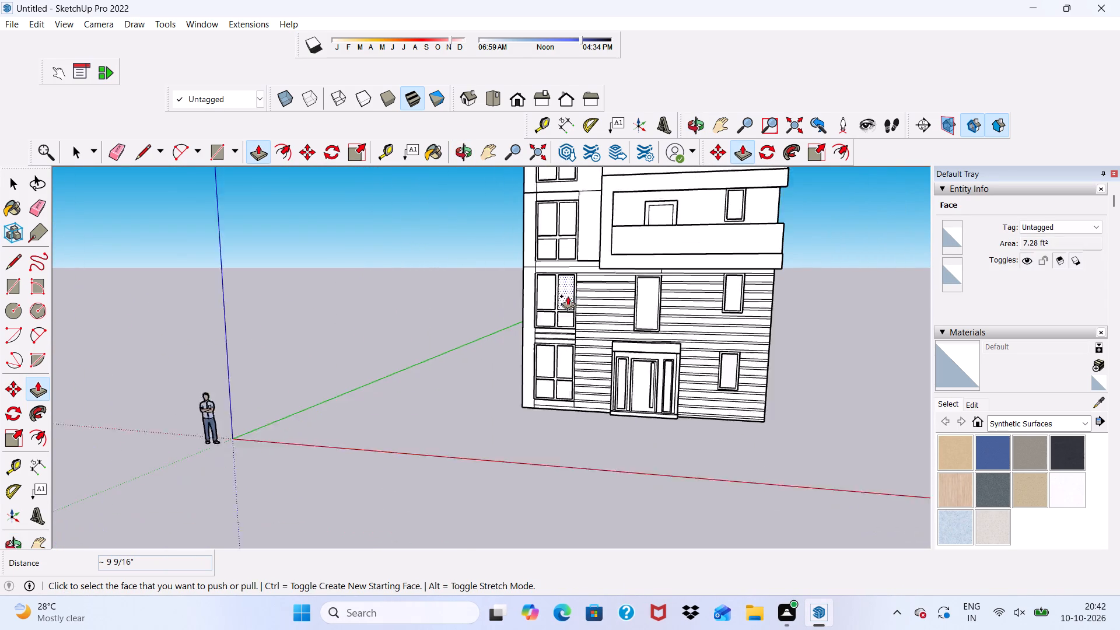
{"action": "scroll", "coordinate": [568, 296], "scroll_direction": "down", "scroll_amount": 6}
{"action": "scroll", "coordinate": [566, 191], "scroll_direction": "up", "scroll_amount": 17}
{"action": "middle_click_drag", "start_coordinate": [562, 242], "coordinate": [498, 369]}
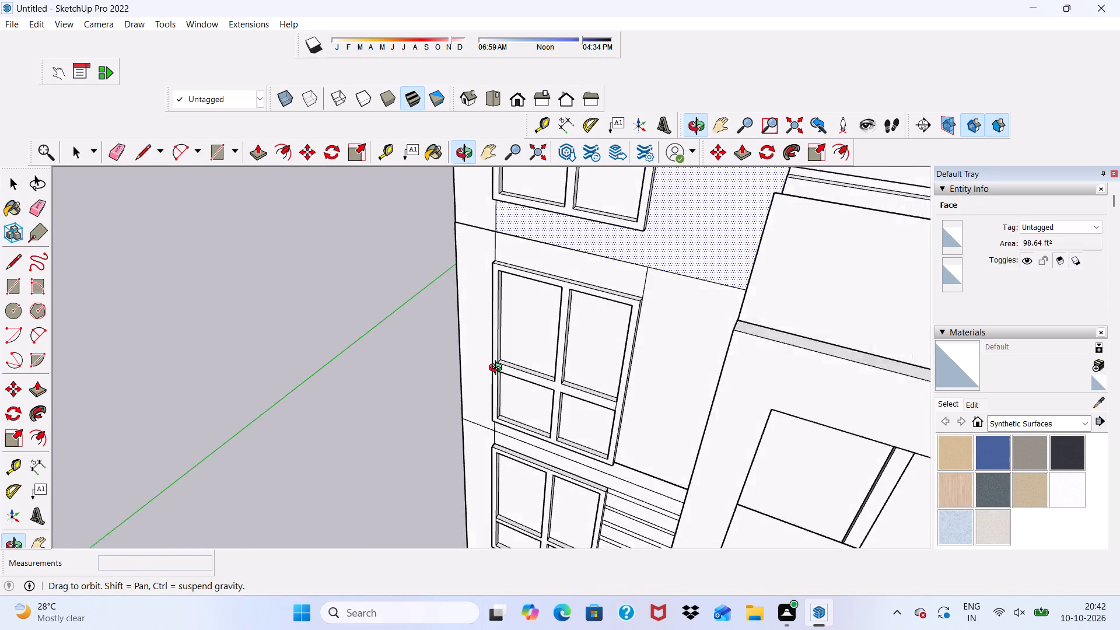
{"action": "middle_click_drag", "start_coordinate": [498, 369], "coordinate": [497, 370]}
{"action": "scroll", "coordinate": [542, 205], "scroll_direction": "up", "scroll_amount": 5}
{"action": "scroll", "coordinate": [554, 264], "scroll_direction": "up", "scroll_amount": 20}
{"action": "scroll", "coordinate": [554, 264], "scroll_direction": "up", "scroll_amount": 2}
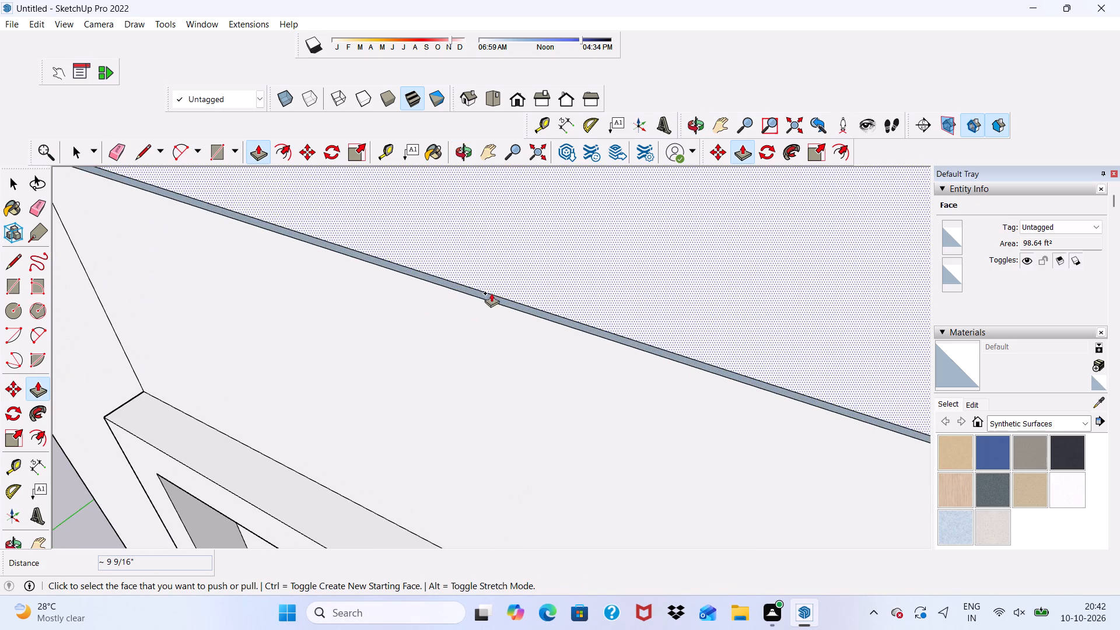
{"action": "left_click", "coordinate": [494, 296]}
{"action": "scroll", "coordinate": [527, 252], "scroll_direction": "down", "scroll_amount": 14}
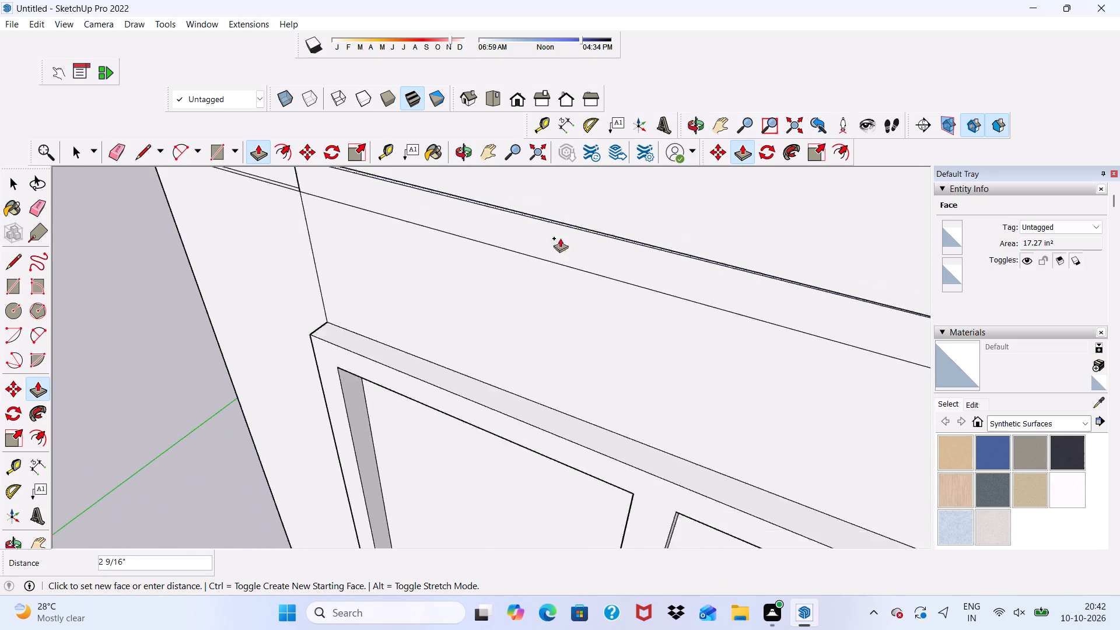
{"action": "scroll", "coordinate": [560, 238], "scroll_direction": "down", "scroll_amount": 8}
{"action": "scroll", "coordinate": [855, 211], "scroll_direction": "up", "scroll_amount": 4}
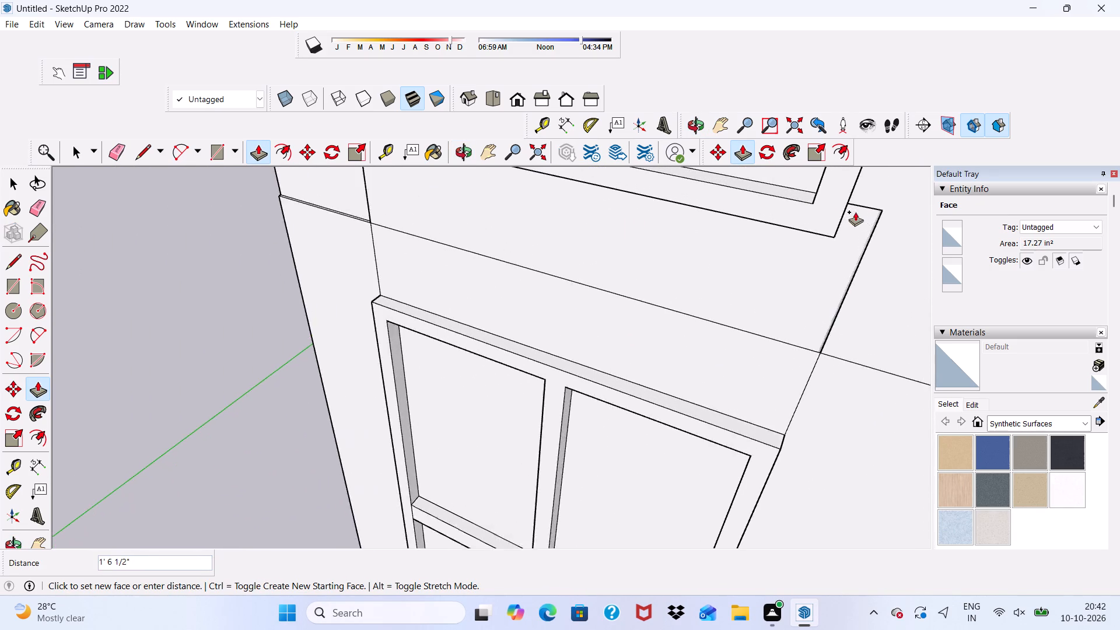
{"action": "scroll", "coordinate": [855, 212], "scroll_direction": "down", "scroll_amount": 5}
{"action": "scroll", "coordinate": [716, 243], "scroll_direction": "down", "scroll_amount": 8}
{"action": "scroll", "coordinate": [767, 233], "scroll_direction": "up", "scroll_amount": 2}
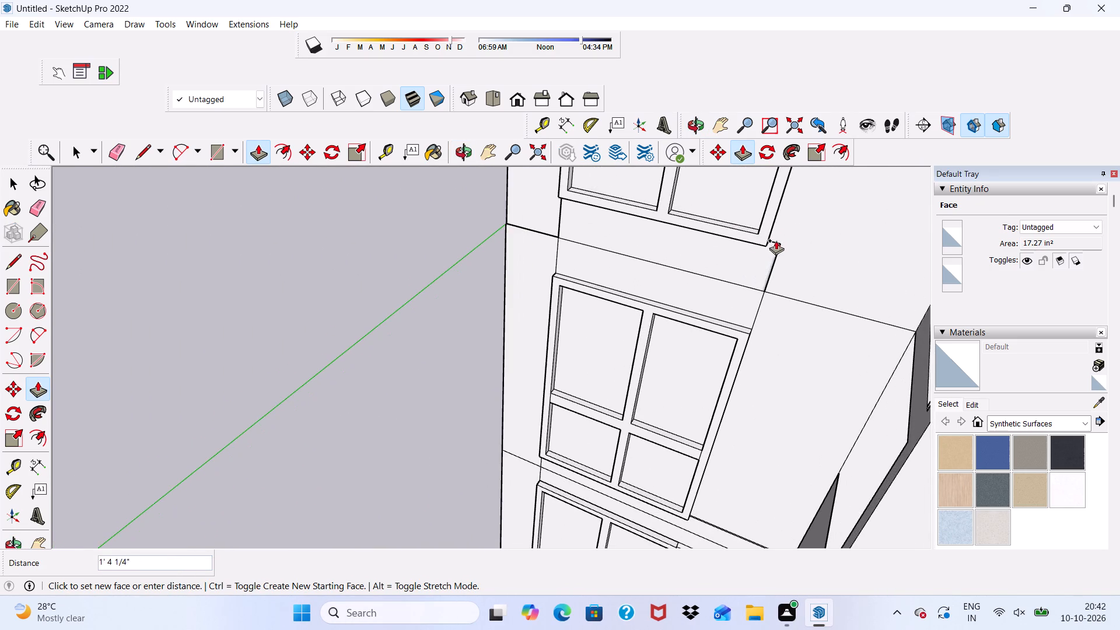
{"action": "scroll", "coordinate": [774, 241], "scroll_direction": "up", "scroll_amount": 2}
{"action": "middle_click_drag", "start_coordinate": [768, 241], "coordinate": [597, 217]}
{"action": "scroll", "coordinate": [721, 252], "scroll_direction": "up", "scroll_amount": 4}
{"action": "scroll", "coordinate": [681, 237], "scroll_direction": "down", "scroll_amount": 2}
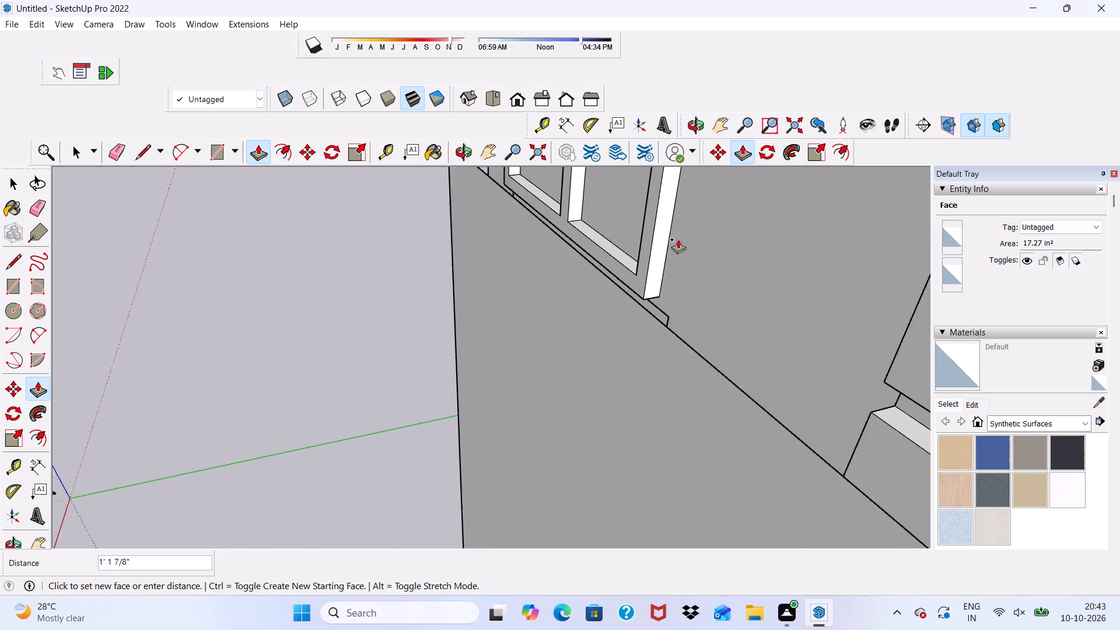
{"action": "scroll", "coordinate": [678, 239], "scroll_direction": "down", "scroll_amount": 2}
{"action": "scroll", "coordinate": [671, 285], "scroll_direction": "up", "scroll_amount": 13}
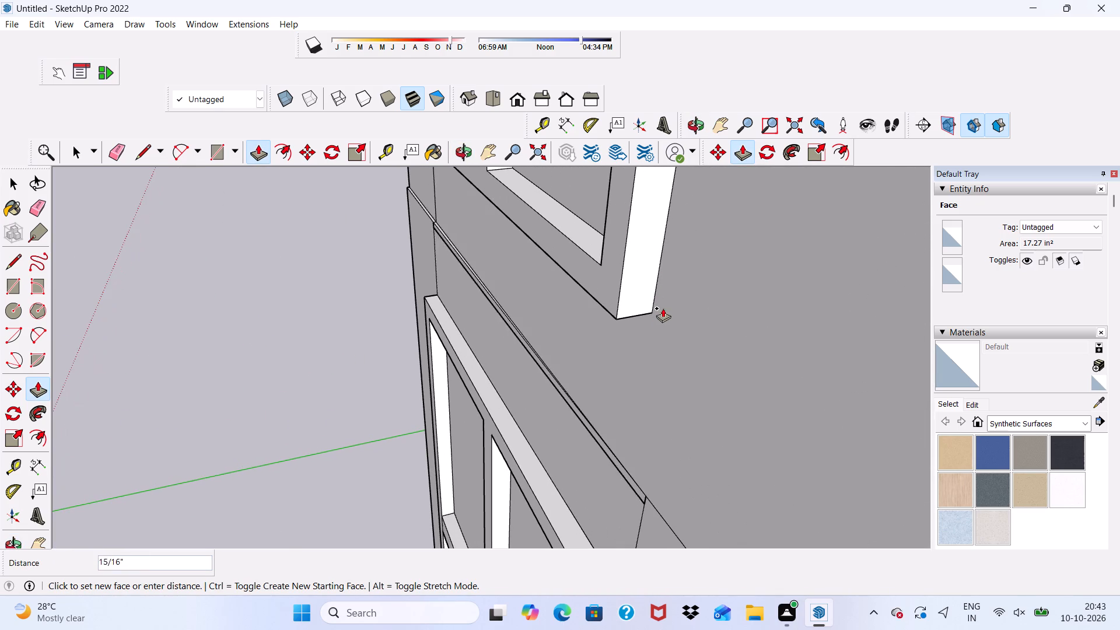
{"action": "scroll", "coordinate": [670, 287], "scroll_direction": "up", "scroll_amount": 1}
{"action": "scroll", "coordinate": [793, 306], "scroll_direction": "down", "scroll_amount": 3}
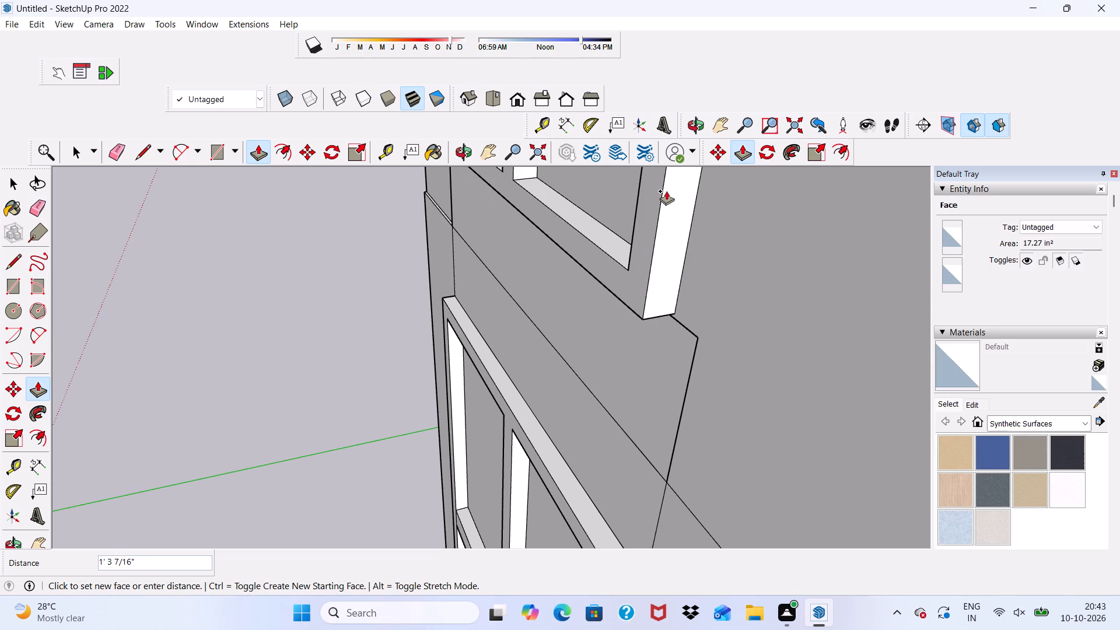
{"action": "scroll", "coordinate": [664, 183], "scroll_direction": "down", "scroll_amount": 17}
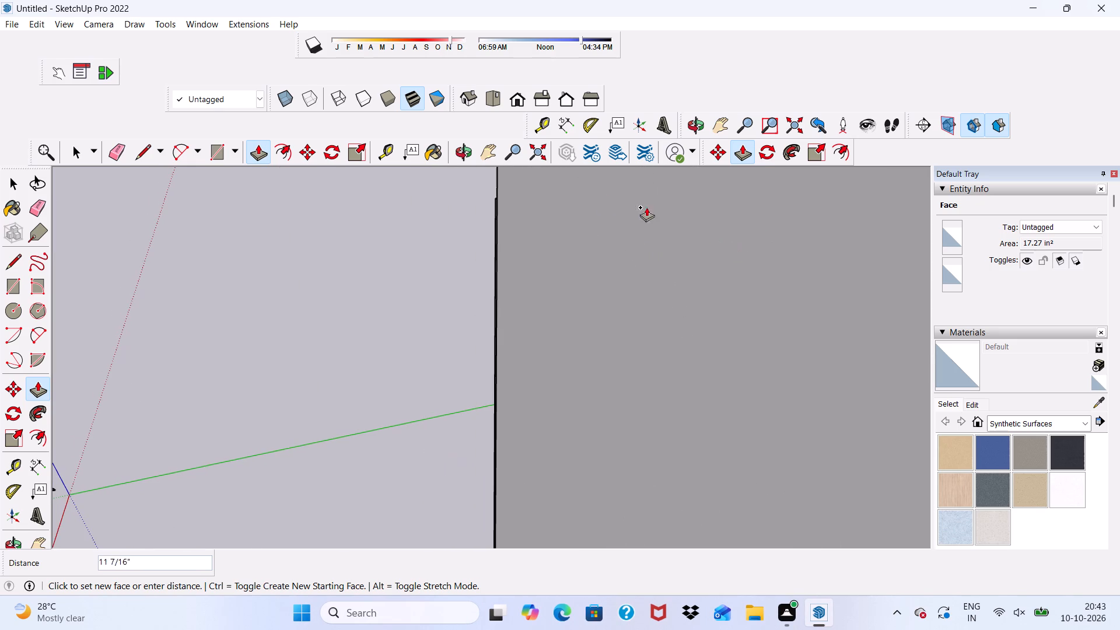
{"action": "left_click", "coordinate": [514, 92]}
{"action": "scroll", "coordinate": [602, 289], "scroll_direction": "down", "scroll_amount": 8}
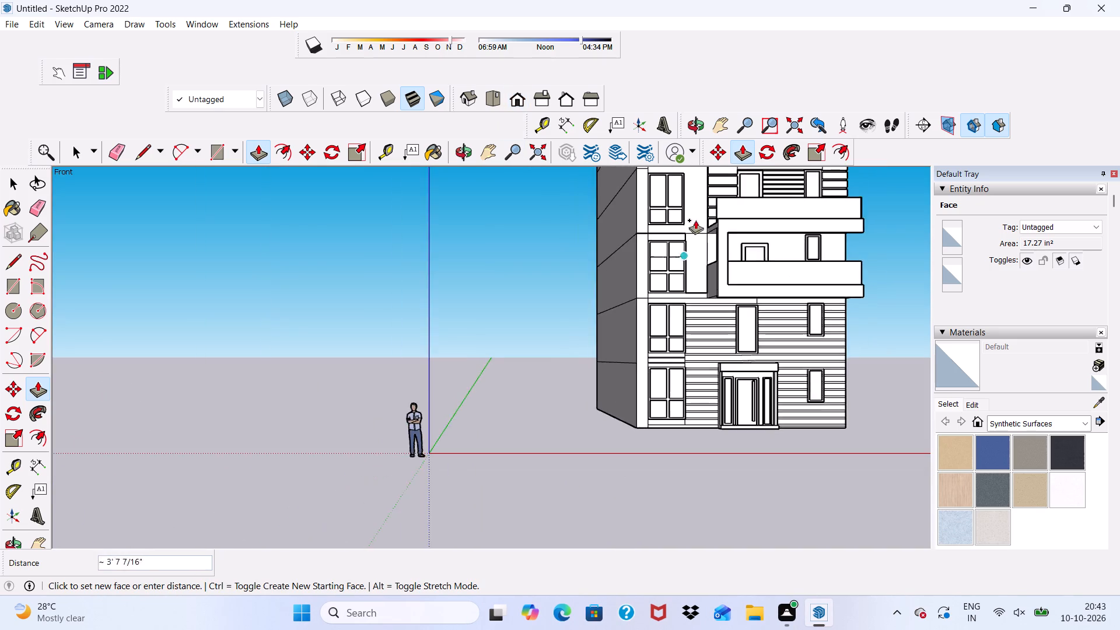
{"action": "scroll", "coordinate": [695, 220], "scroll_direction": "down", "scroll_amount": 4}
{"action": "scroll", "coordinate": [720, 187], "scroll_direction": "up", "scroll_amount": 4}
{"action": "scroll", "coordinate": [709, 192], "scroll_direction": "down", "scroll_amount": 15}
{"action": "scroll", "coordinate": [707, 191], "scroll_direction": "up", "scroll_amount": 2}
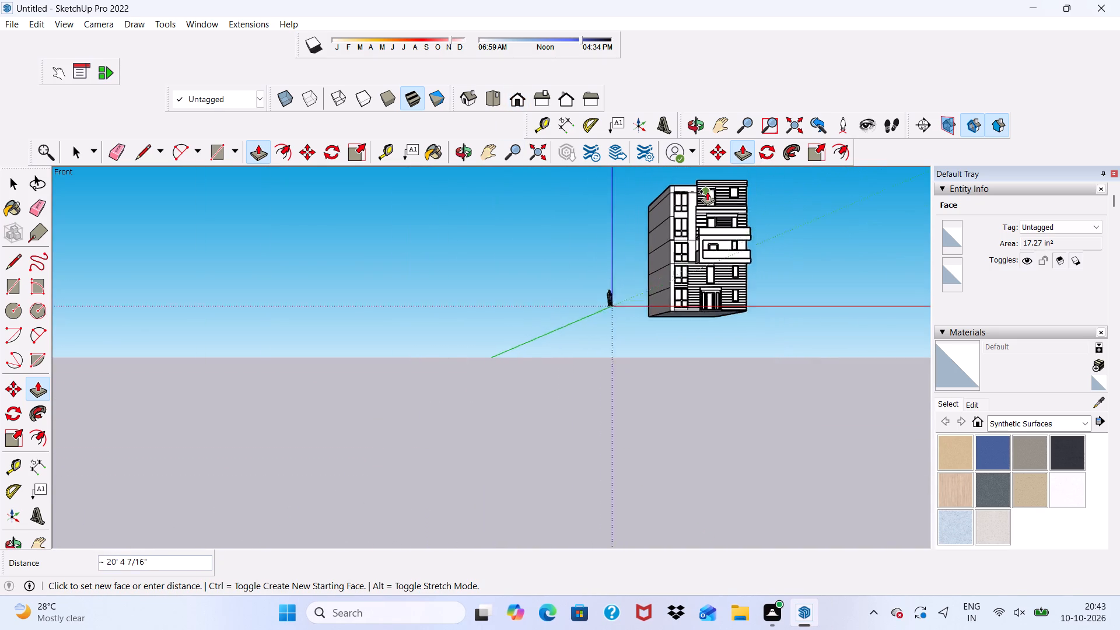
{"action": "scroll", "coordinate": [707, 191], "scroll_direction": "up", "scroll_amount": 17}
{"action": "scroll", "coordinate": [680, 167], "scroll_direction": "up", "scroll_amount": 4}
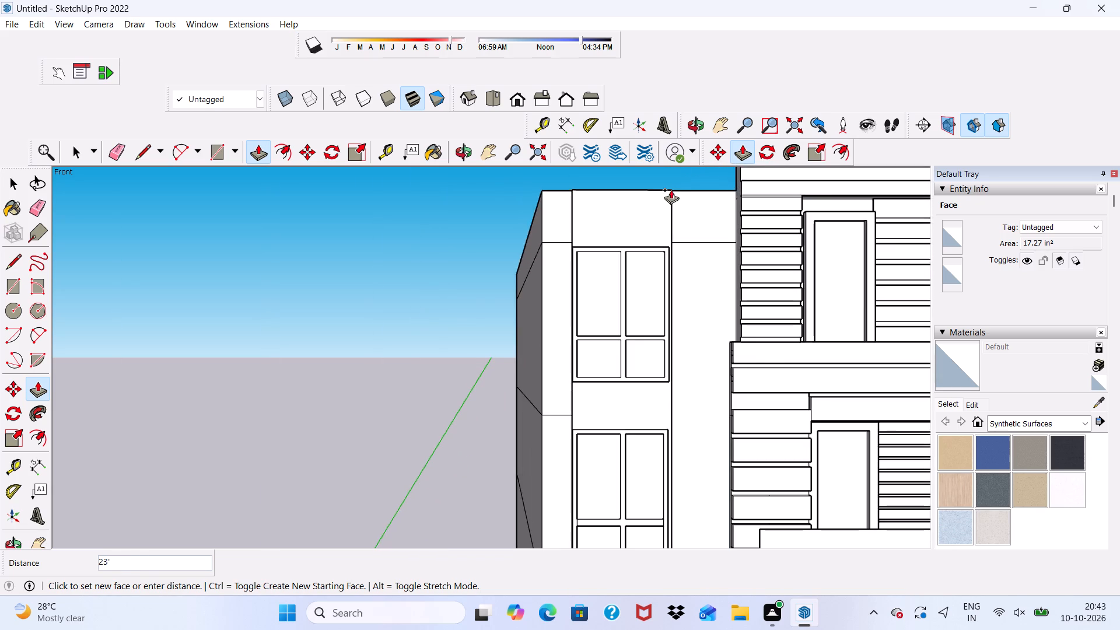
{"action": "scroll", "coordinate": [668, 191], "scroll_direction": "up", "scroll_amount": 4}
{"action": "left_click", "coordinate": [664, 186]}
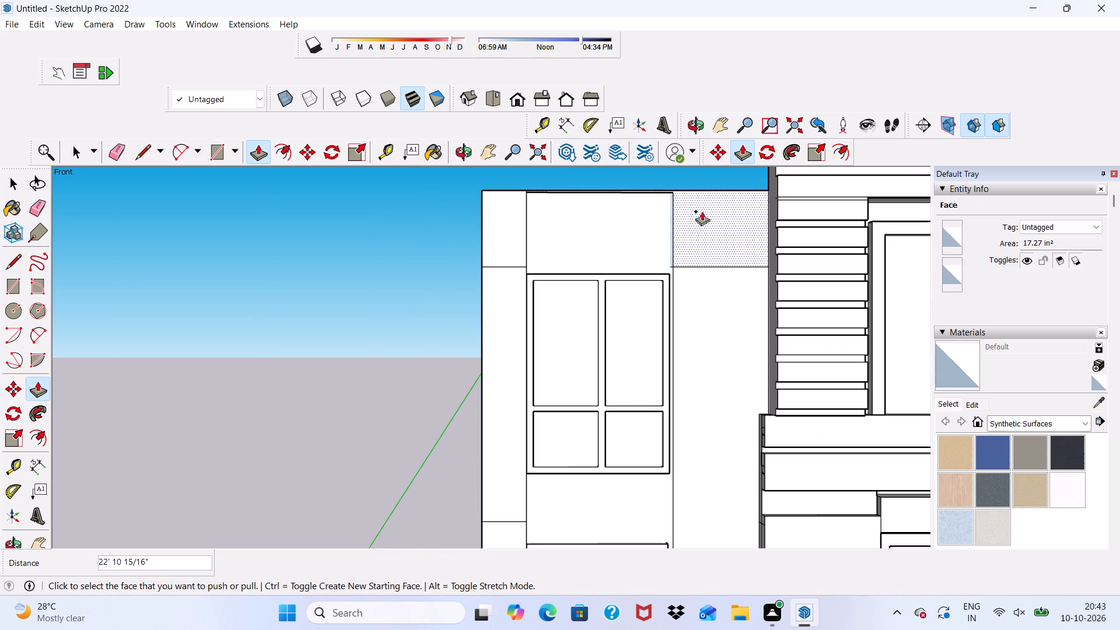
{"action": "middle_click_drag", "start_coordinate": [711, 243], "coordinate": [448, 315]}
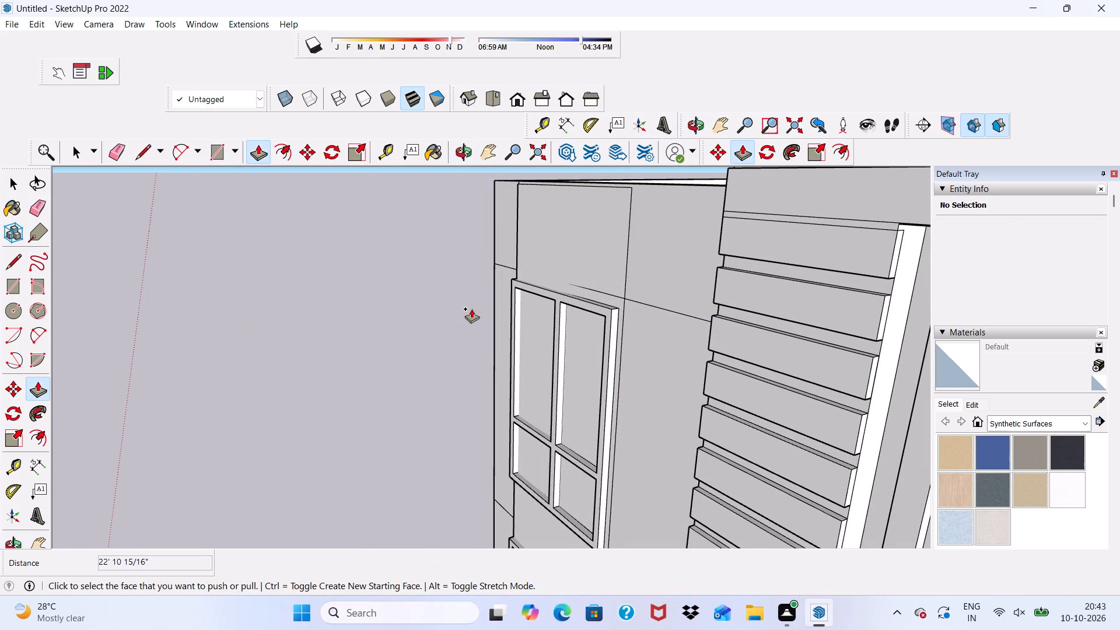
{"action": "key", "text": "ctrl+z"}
Push/Pull the large wall face around the fourth-level four-pane window to line up with the wall strip directly beneath it.
{"action": "scroll", "coordinate": [583, 230], "scroll_direction": "down", "scroll_amount": 11}
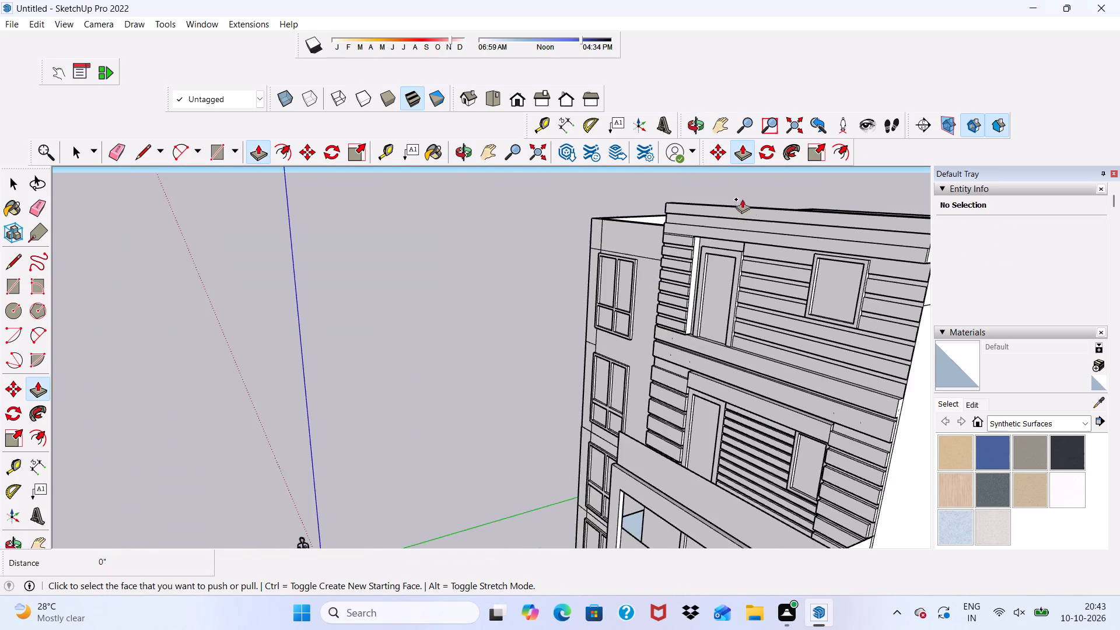
{"action": "scroll", "coordinate": [742, 199], "scroll_direction": "down", "scroll_amount": 3}
{"action": "scroll", "coordinate": [620, 514], "scroll_direction": "up", "scroll_amount": 5}
{"action": "scroll", "coordinate": [623, 376], "scroll_direction": "up", "scroll_amount": 6}
{"action": "middle_click_drag", "start_coordinate": [642, 318], "coordinate": [572, 416]}
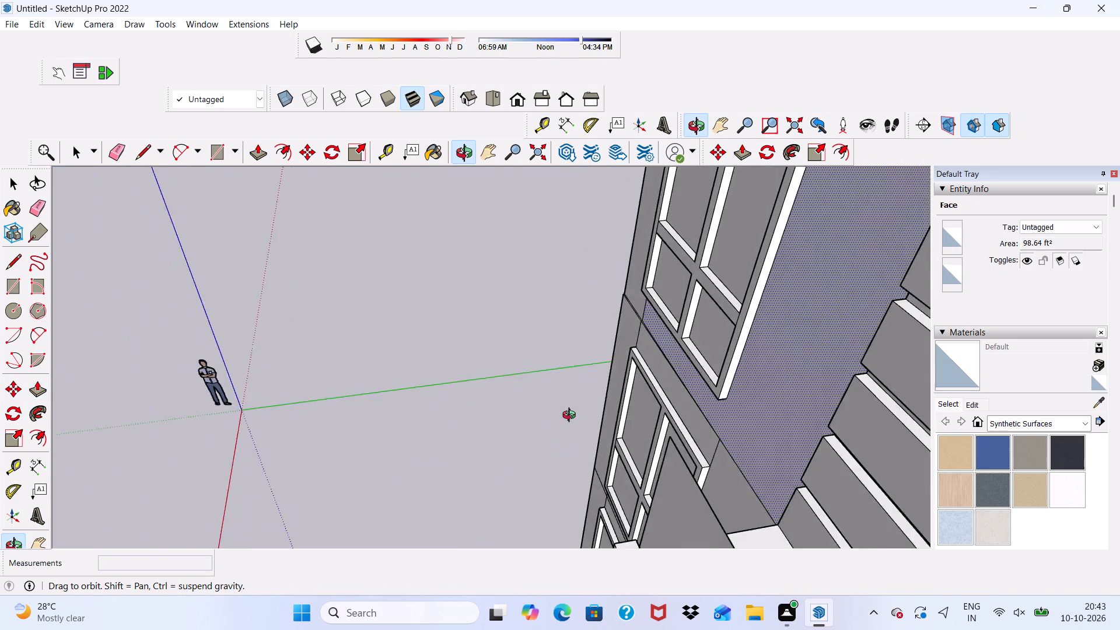
{"action": "middle_click_drag", "start_coordinate": [572, 416], "coordinate": [526, 442]}
{"action": "scroll", "coordinate": [645, 453], "scroll_direction": "up", "scroll_amount": 5}
{"action": "scroll", "coordinate": [718, 299], "scroll_direction": "up", "scroll_amount": 5}
{"action": "scroll", "coordinate": [677, 274], "scroll_direction": "up", "scroll_amount": 2}
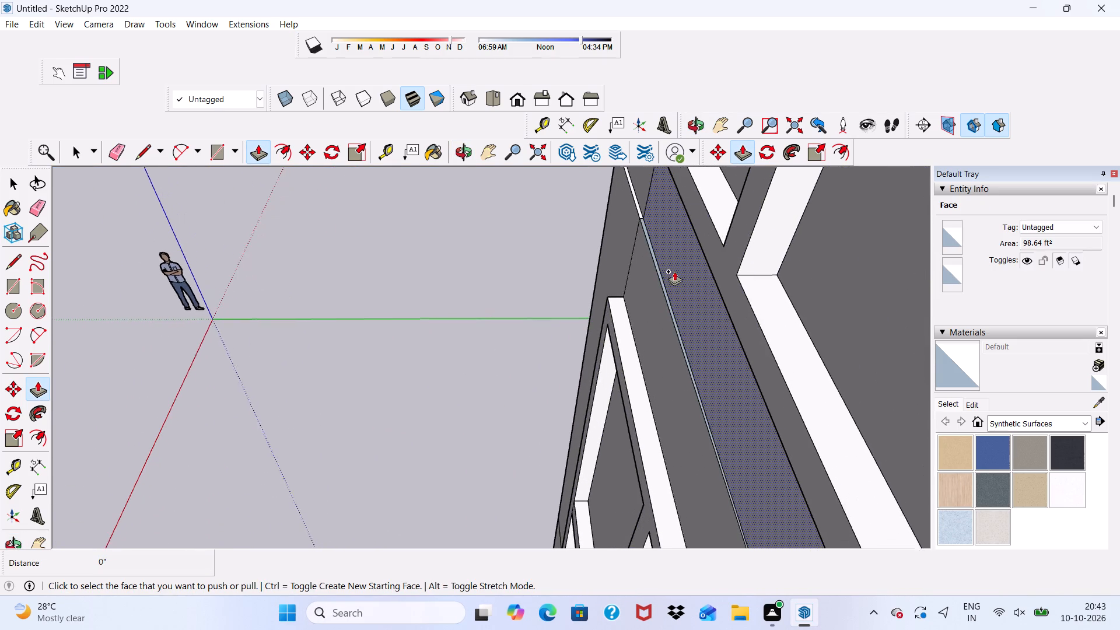
{"action": "scroll", "coordinate": [674, 271], "scroll_direction": "up", "scroll_amount": 1}
{"action": "left_click", "coordinate": [684, 269]}
{"action": "scroll", "coordinate": [667, 282], "scroll_direction": "down", "scroll_amount": 1}
{"action": "middle_click_drag", "start_coordinate": [671, 282], "coordinate": [829, 207]}
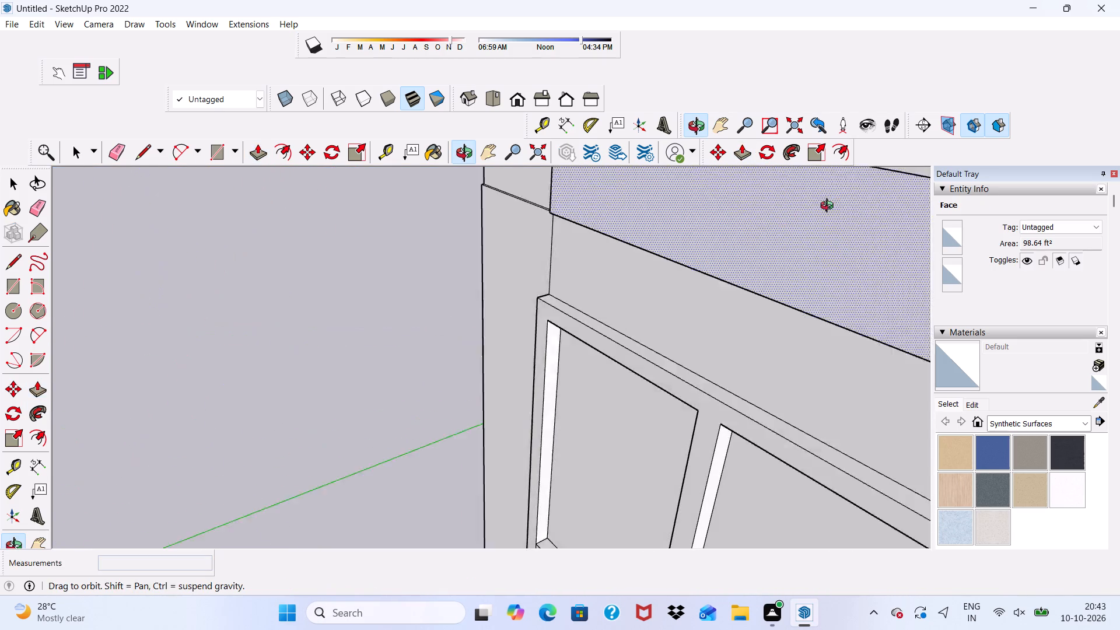
{"action": "middle_click_drag", "start_coordinate": [829, 207], "coordinate": [839, 202]}
{"action": "scroll", "coordinate": [684, 263], "scroll_direction": "down", "scroll_amount": 2}
{"action": "middle_click_drag", "start_coordinate": [684, 263], "coordinate": [609, 345]}
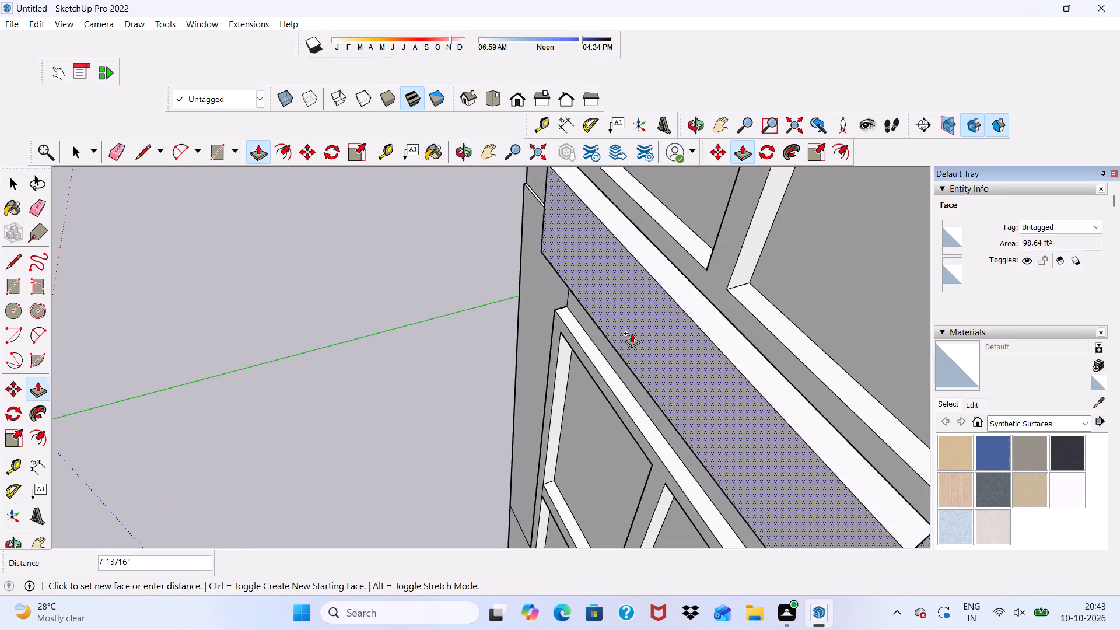
{"action": "middle_click_drag", "start_coordinate": [604, 283], "coordinate": [713, 134]}
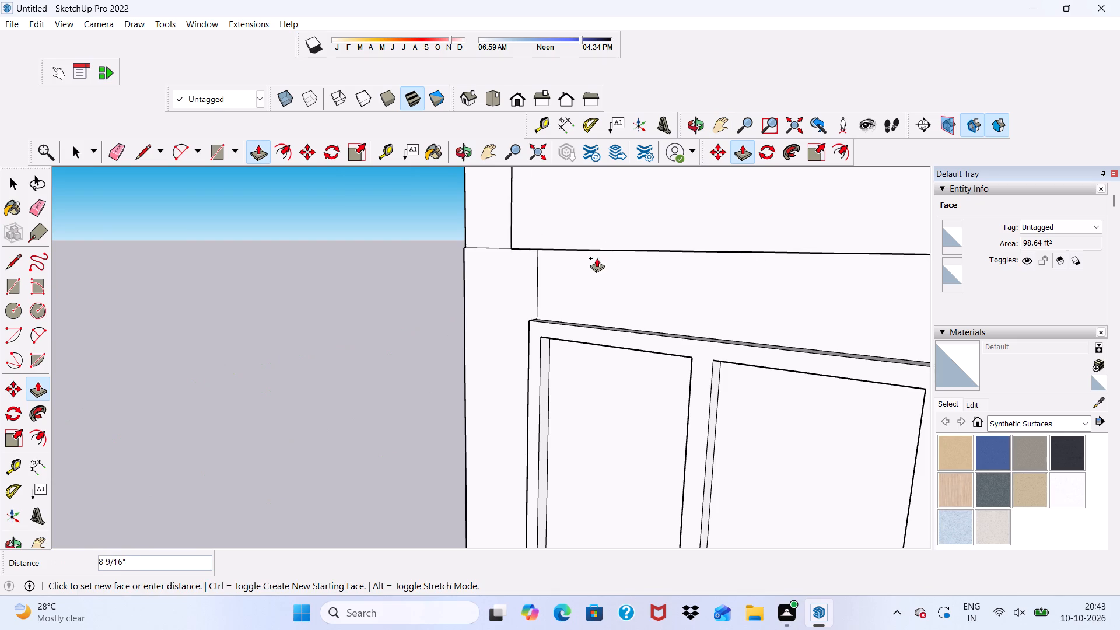
{"action": "scroll", "coordinate": [604, 271], "scroll_direction": "up", "scroll_amount": 3}
{"action": "middle_click_drag", "start_coordinate": [604, 271], "coordinate": [971, 318]}
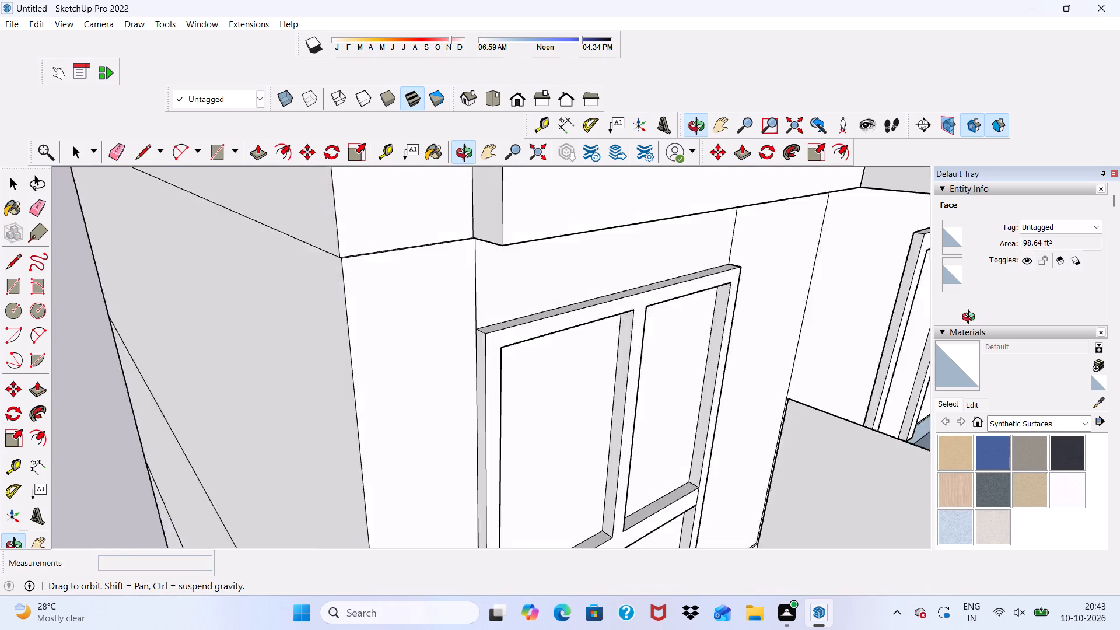
{"action": "middle_click_drag", "start_coordinate": [971, 318], "coordinate": [974, 317]}
{"action": "scroll", "coordinate": [507, 281], "scroll_direction": "up", "scroll_amount": 1}
{"action": "left_click", "coordinate": [474, 250]}
{"action": "scroll", "coordinate": [493, 227], "scroll_direction": "up", "scroll_amount": 4}
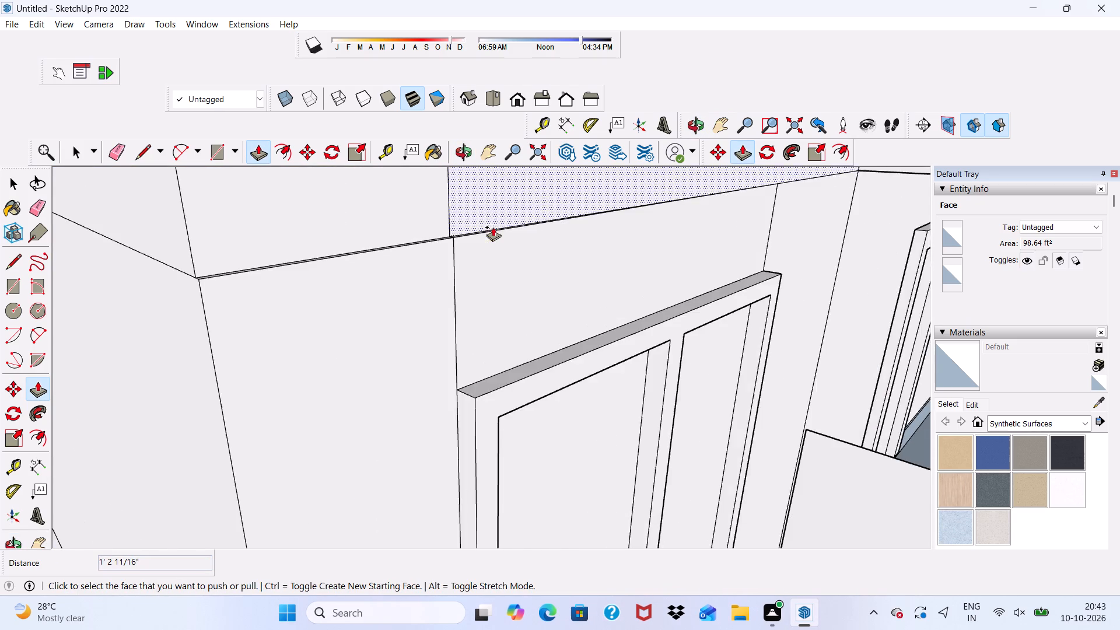
{"action": "scroll", "coordinate": [493, 232], "scroll_direction": "down", "scroll_amount": 1}
{"action": "middle_click_drag", "start_coordinate": [495, 235], "coordinate": [467, 318]}
{"action": "key", "text": "space"}
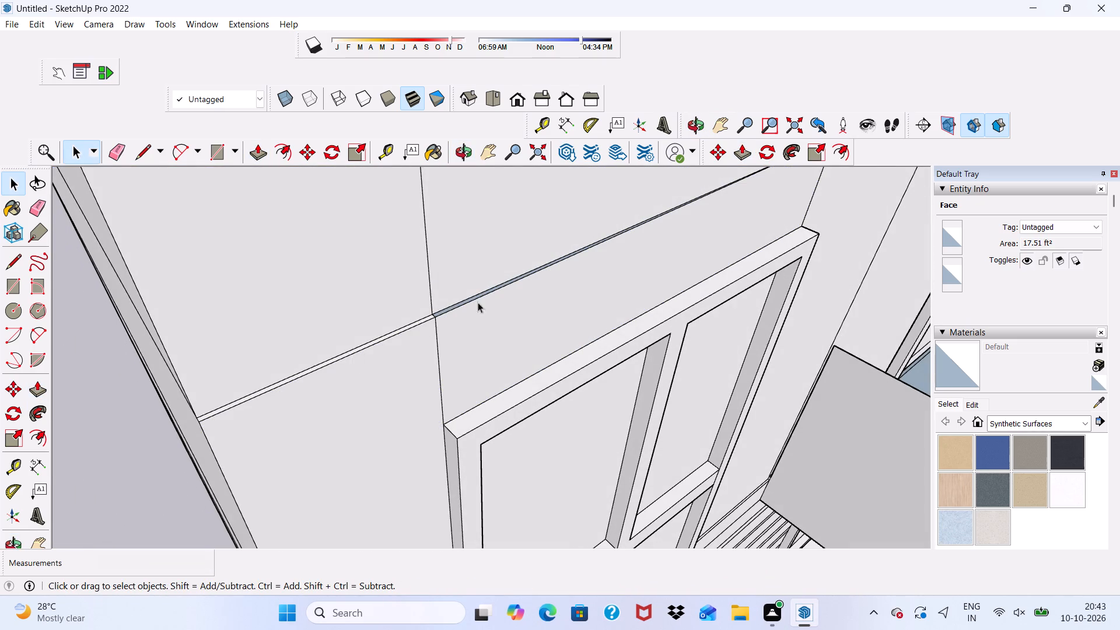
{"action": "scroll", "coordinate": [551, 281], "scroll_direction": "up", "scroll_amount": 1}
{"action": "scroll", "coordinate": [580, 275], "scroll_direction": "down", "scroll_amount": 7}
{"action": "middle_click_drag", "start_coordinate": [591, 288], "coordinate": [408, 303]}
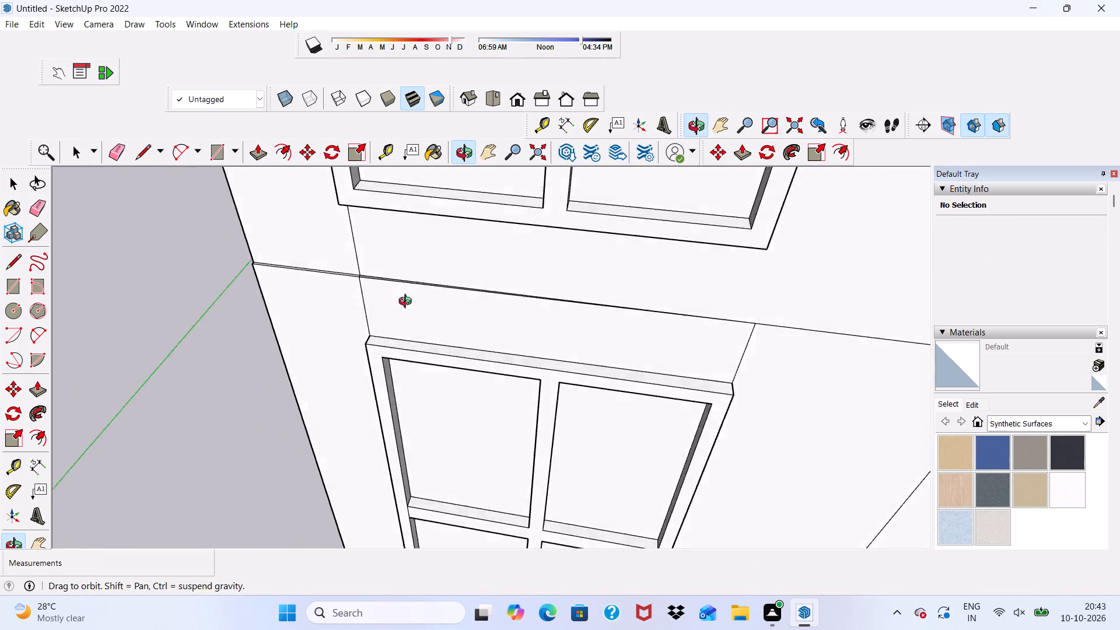
Push/Pull the thin ledge at the floor line between the third- and fourth-level four-pane windows up about 1 9/16".
{"action": "middle_click_drag", "start_coordinate": [408, 303], "coordinate": [488, 308]}
{"action": "scroll", "coordinate": [549, 311], "scroll_direction": "down", "scroll_amount": 9}
{"action": "scroll", "coordinate": [699, 263], "scroll_direction": "up", "scroll_amount": 19}
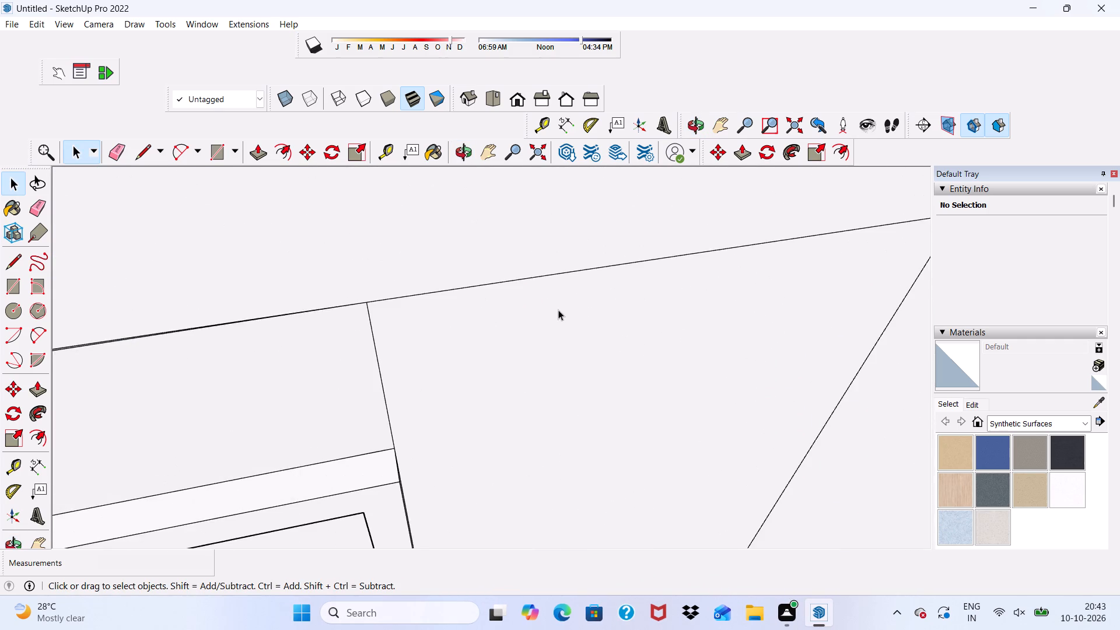
{"action": "middle_click_drag", "start_coordinate": [554, 303], "coordinate": [673, 260]}
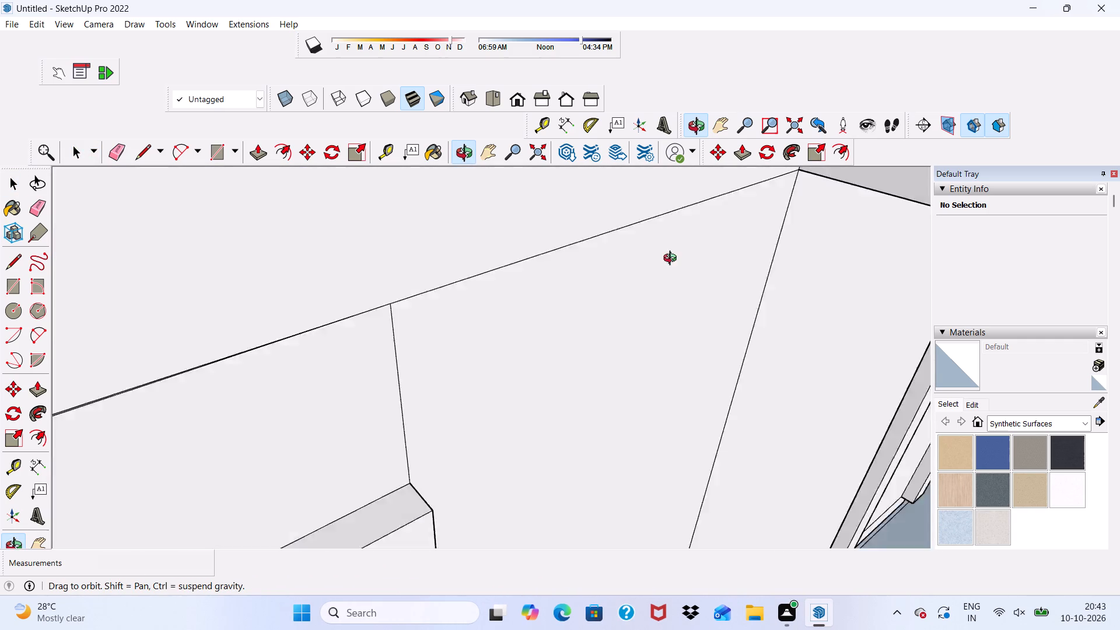
{"action": "middle_click_drag", "start_coordinate": [673, 260], "coordinate": [815, 256]}
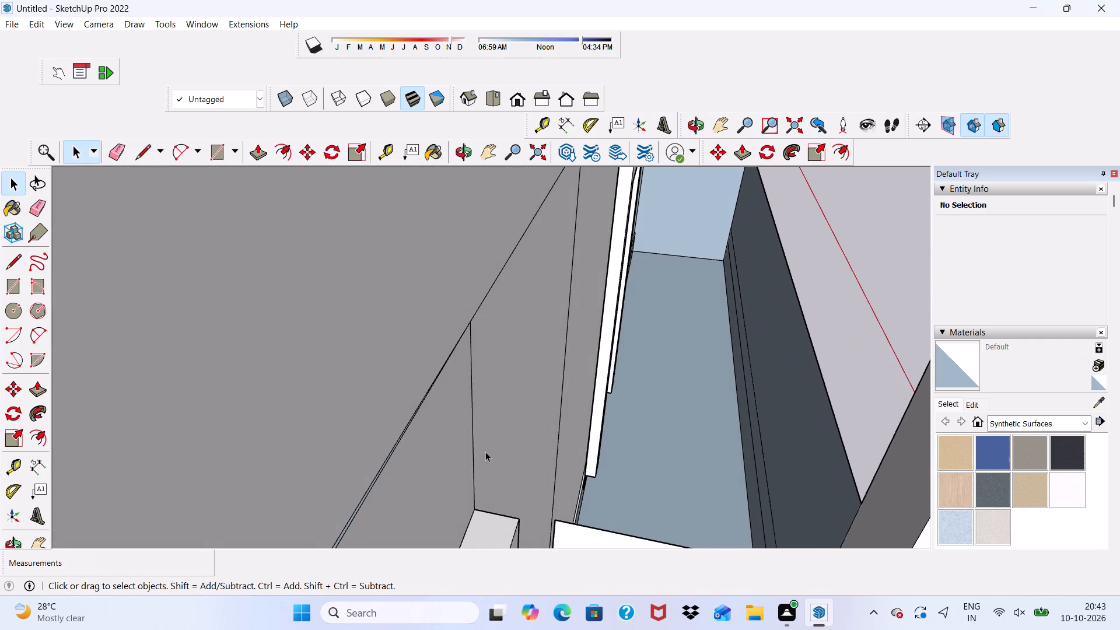
{"action": "scroll", "coordinate": [339, 474], "scroll_direction": "up", "scroll_amount": 5}
{"action": "left_click", "coordinate": [341, 473]}
{"action": "scroll", "coordinate": [426, 400], "scroll_direction": "down", "scroll_amount": 2}
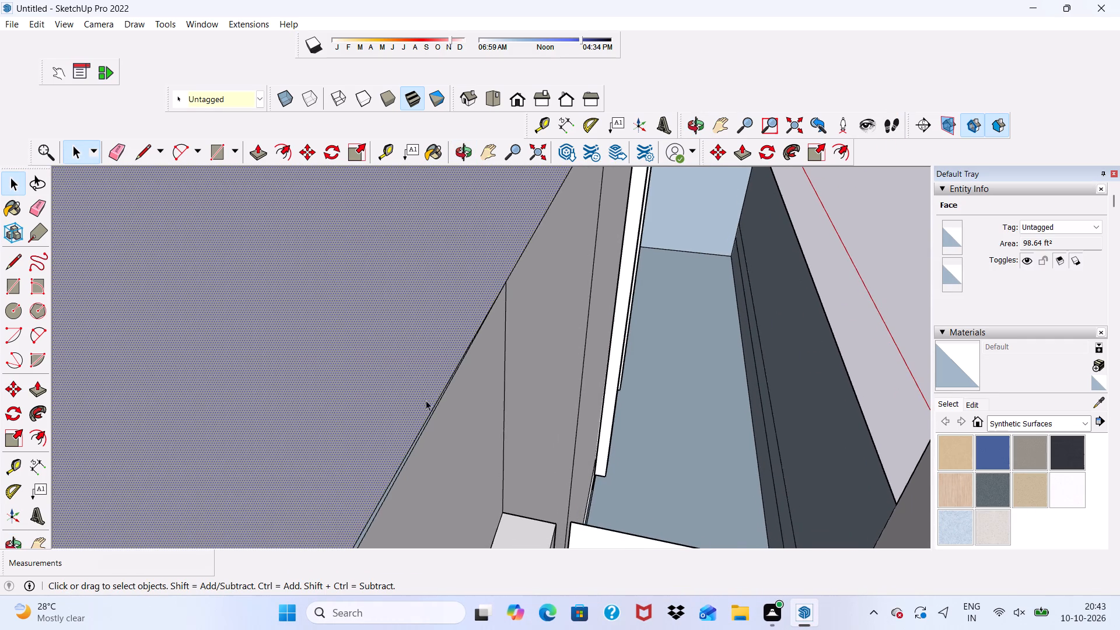
{"action": "scroll", "coordinate": [426, 400], "scroll_direction": "down", "scroll_amount": 2}
{"action": "scroll", "coordinate": [388, 467], "scroll_direction": "up", "scroll_amount": 16}
{"action": "scroll", "coordinate": [399, 473], "scroll_direction": "down", "scroll_amount": 1}
{"action": "scroll", "coordinate": [438, 498], "scroll_direction": "up", "scroll_amount": 9}
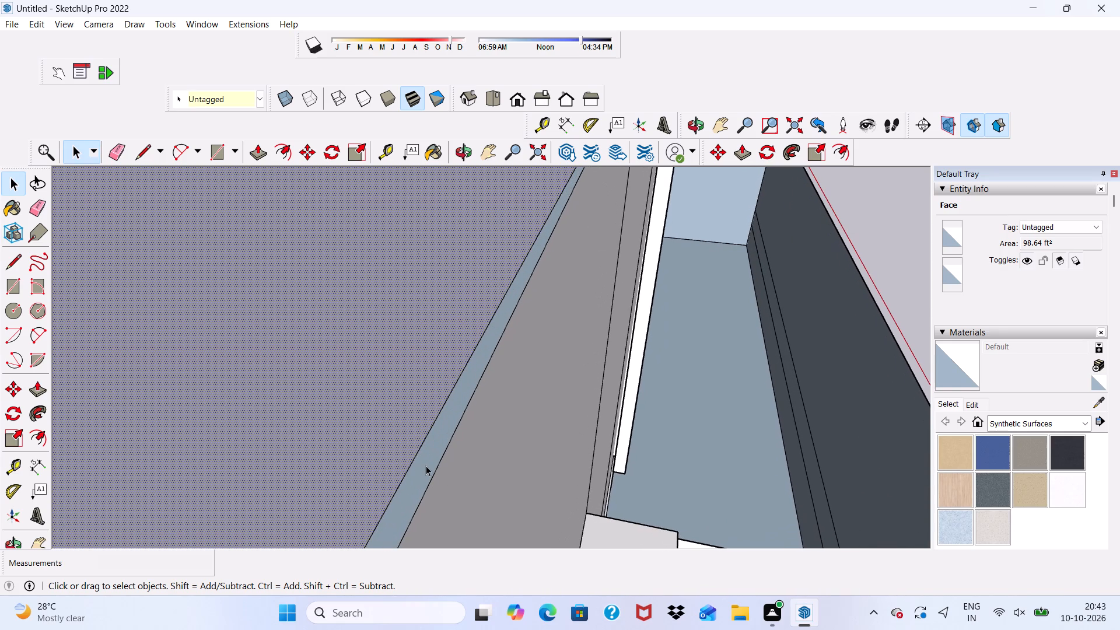
{"action": "left_click", "coordinate": [426, 466]}
{"action": "left_click", "coordinate": [254, 148]}
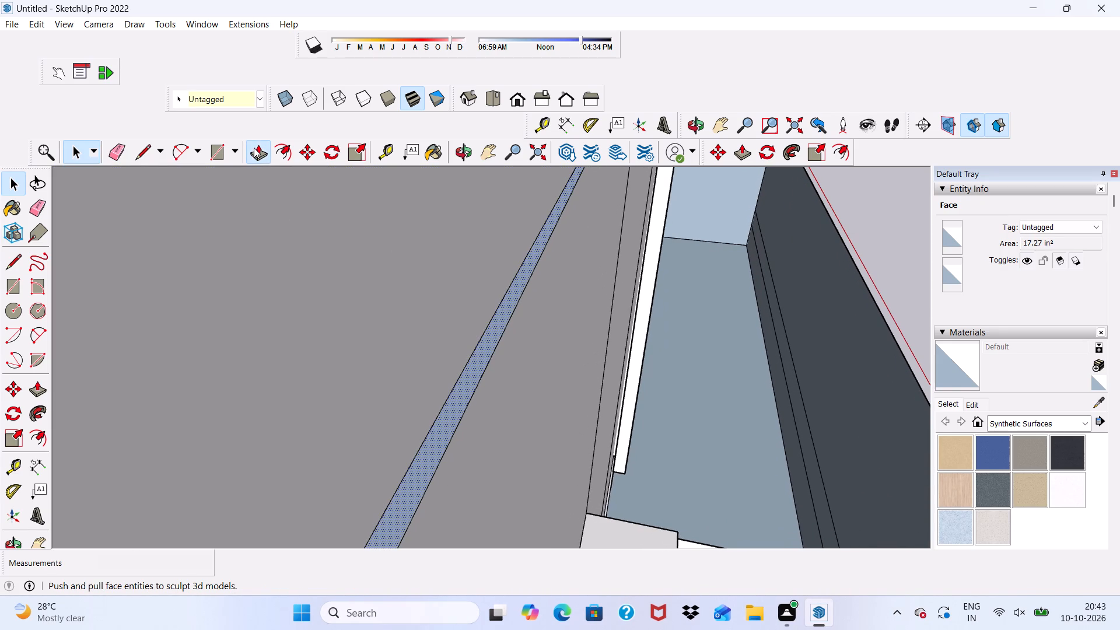
{"action": "left_click", "coordinate": [435, 452]}
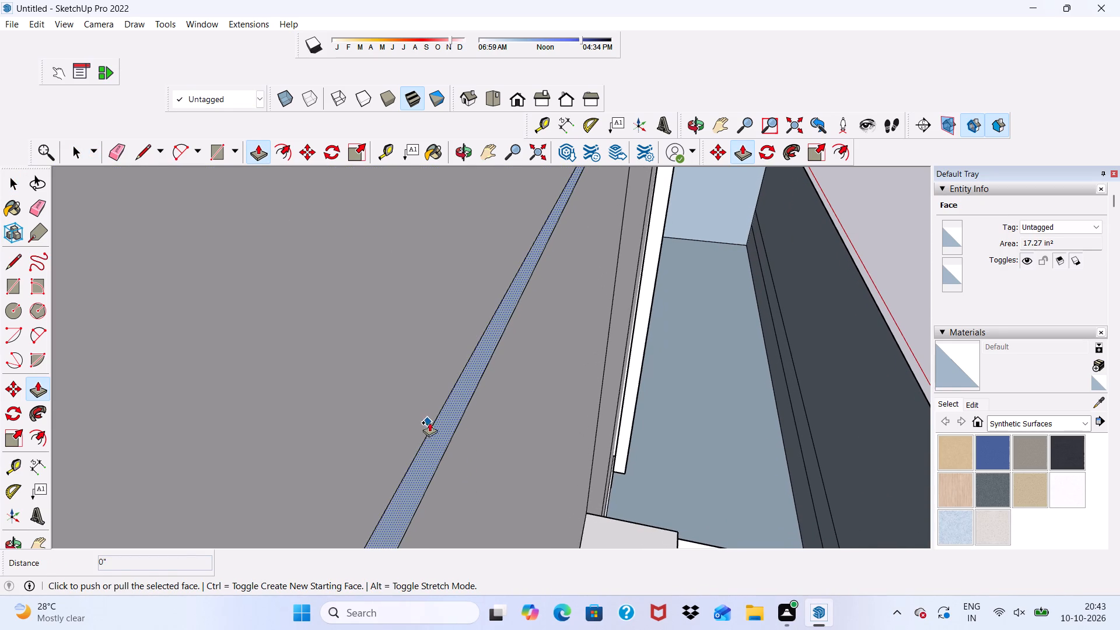
{"action": "left_click", "coordinate": [440, 429]}
{"action": "scroll", "coordinate": [390, 390], "scroll_direction": "down", "scroll_amount": 4}
{"action": "scroll", "coordinate": [334, 382], "scroll_direction": "down", "scroll_amount": 4}
{"action": "scroll", "coordinate": [327, 351], "scroll_direction": "down", "scroll_amount": 17}
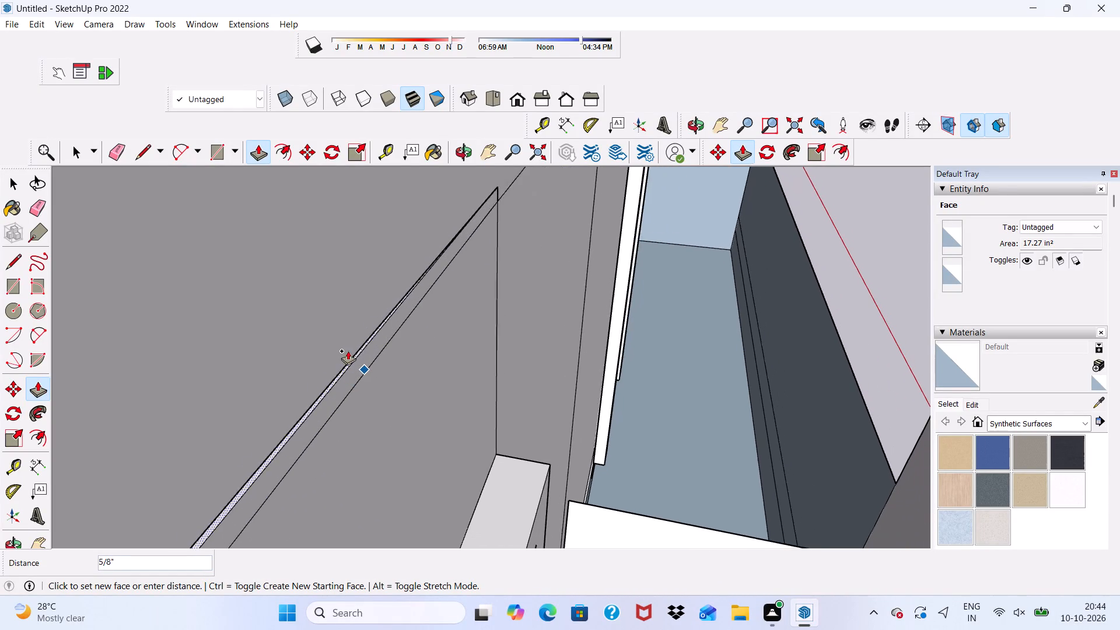
{"action": "scroll", "coordinate": [348, 351], "scroll_direction": "down", "scroll_amount": 1}
{"action": "left_click", "coordinate": [276, 335]}
Push/Pull the remaining sliver of that ledge up about 1' 5 3/8" to the bottom of the fourth-level window.
{"action": "scroll", "coordinate": [341, 351], "scroll_direction": "down", "scroll_amount": 5}
{"action": "middle_click_drag", "start_coordinate": [488, 352], "coordinate": [381, 351]}
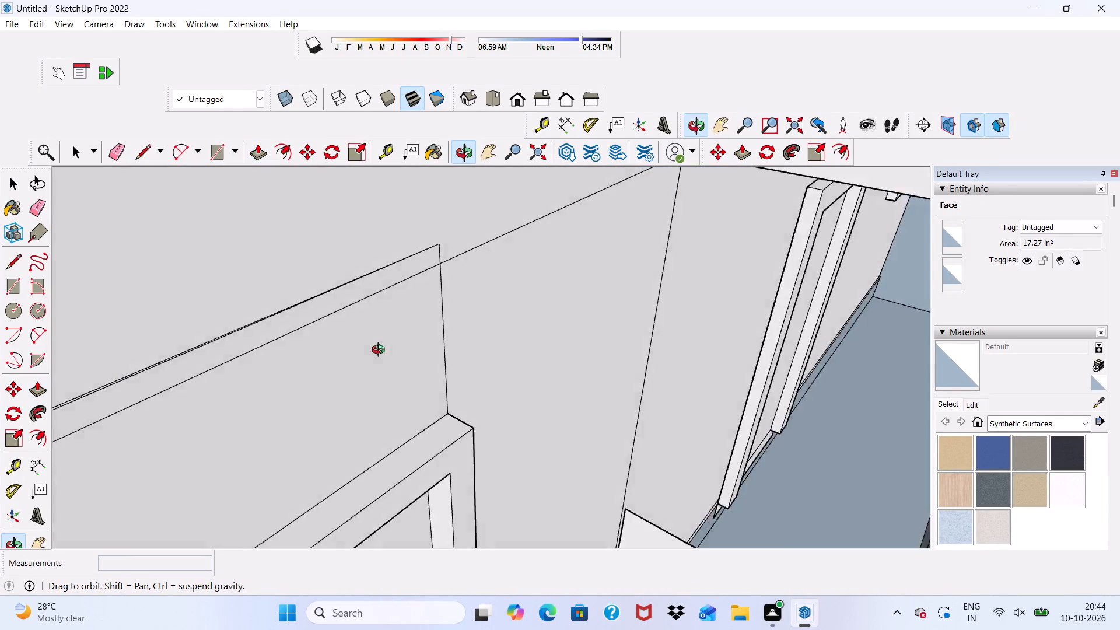
{"action": "middle_click_drag", "start_coordinate": [381, 351], "coordinate": [163, 355]}
{"action": "scroll", "coordinate": [124, 231], "scroll_direction": "up", "scroll_amount": 4}
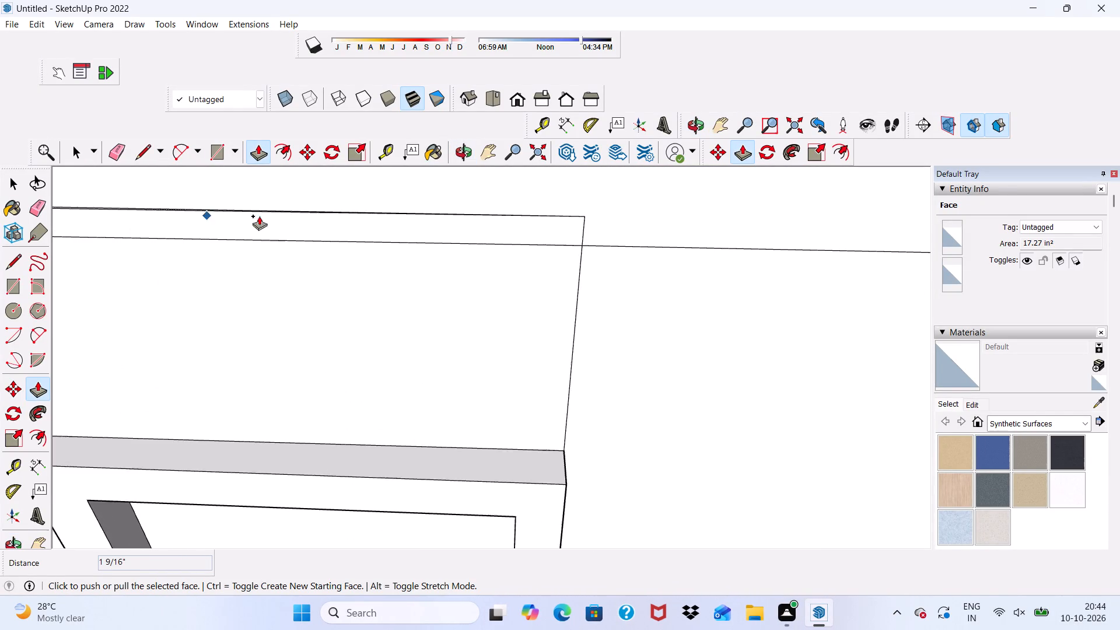
{"action": "scroll", "coordinate": [259, 216], "scroll_direction": "up", "scroll_amount": 4}
{"action": "scroll", "coordinate": [412, 264], "scroll_direction": "down", "scroll_amount": 5}
{"action": "scroll", "coordinate": [489, 390], "scroll_direction": "down", "scroll_amount": 6}
{"action": "middle_click_drag", "start_coordinate": [426, 281], "coordinate": [400, 415]}
{"action": "scroll", "coordinate": [218, 288], "scroll_direction": "up", "scroll_amount": 16}
{"action": "left_click", "coordinate": [198, 303]}
{"action": "scroll", "coordinate": [207, 297], "scroll_direction": "down", "scroll_amount": 3}
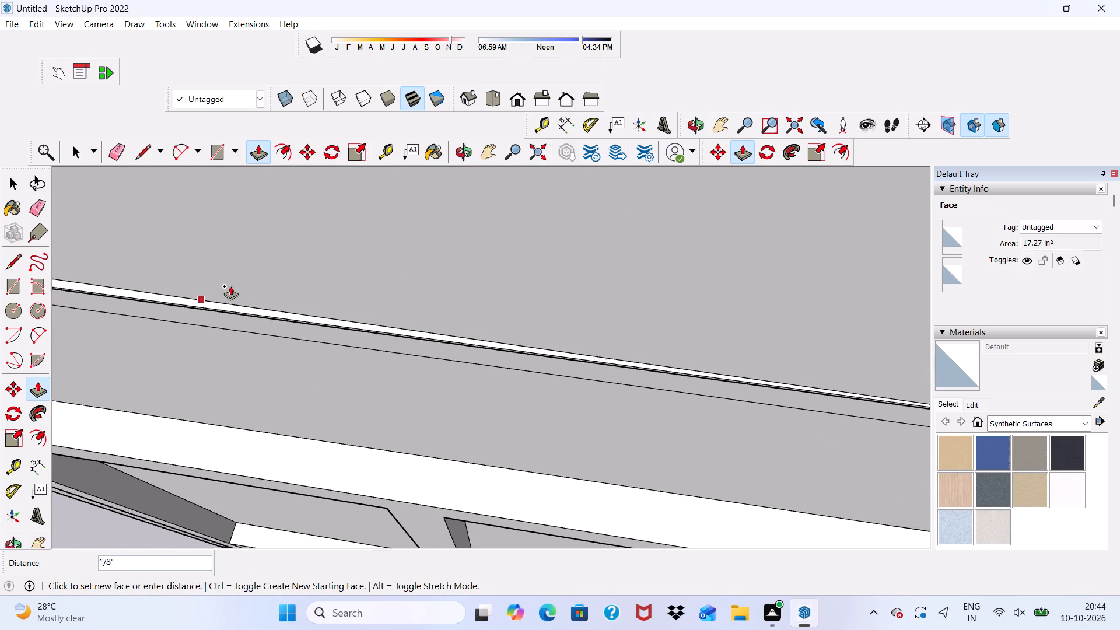
{"action": "scroll", "coordinate": [230, 286], "scroll_direction": "down", "scroll_amount": 2}
{"action": "scroll", "coordinate": [272, 170], "scroll_direction": "down", "scroll_amount": 12}
{"action": "scroll", "coordinate": [673, 199], "scroll_direction": "up", "scroll_amount": 4}
{"action": "scroll", "coordinate": [647, 218], "scroll_direction": "down", "scroll_amount": 3}
{"action": "left_click", "coordinate": [638, 222]}
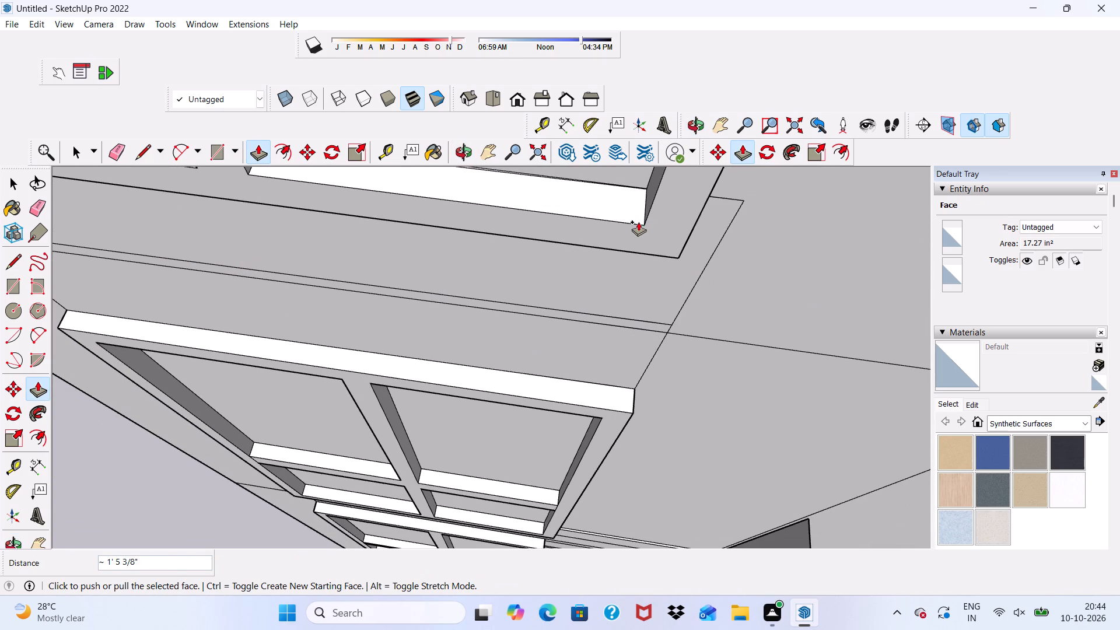
Push/Pull the small end face of the floor-line strip about 1' 9" out to the wall's outer corner.
{"action": "scroll", "coordinate": [638, 243], "scroll_direction": "down", "scroll_amount": 3}
{"action": "middle_click_drag", "start_coordinate": [660, 282], "coordinate": [357, 192]}
{"action": "scroll", "coordinate": [747, 338], "scroll_direction": "up", "scroll_amount": 5}
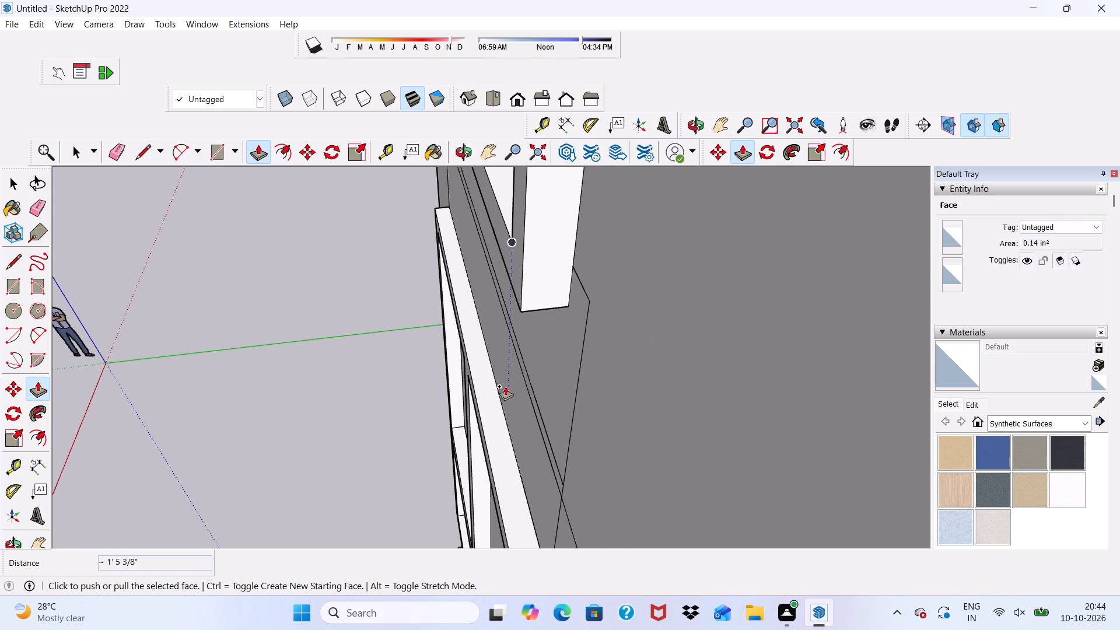
{"action": "middle_click_drag", "start_coordinate": [505, 386], "coordinate": [802, 314]}
{"action": "key", "text": "space"}
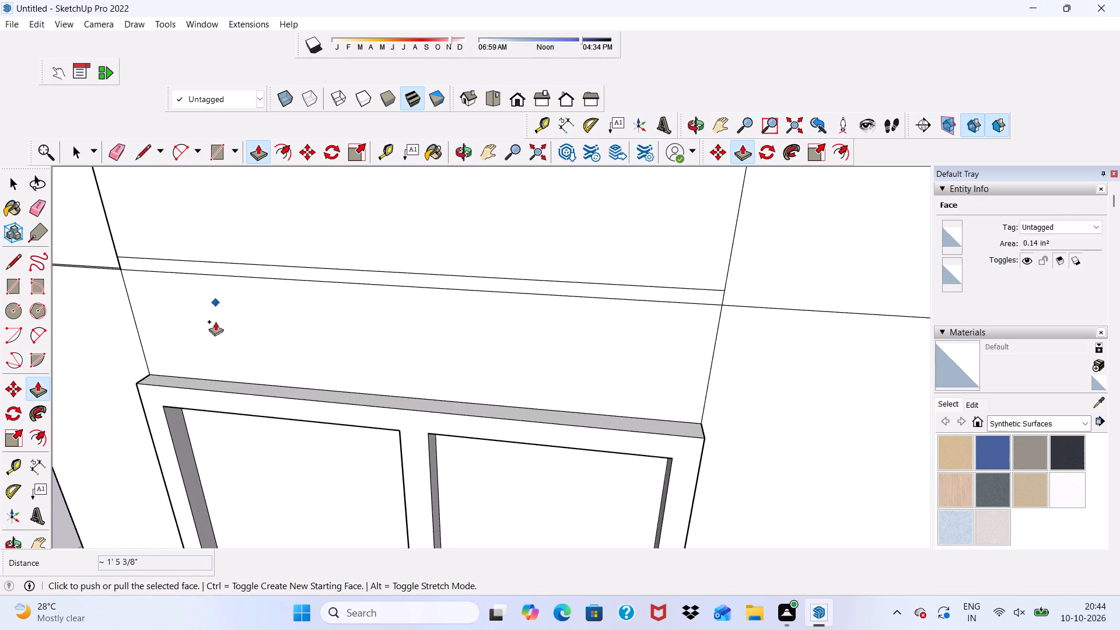
{"action": "scroll", "coordinate": [0, 440], "scroll_direction": "down", "scroll_amount": 2}
{"action": "middle_click_drag", "start_coordinate": [226, 318], "coordinate": [550, 269]}
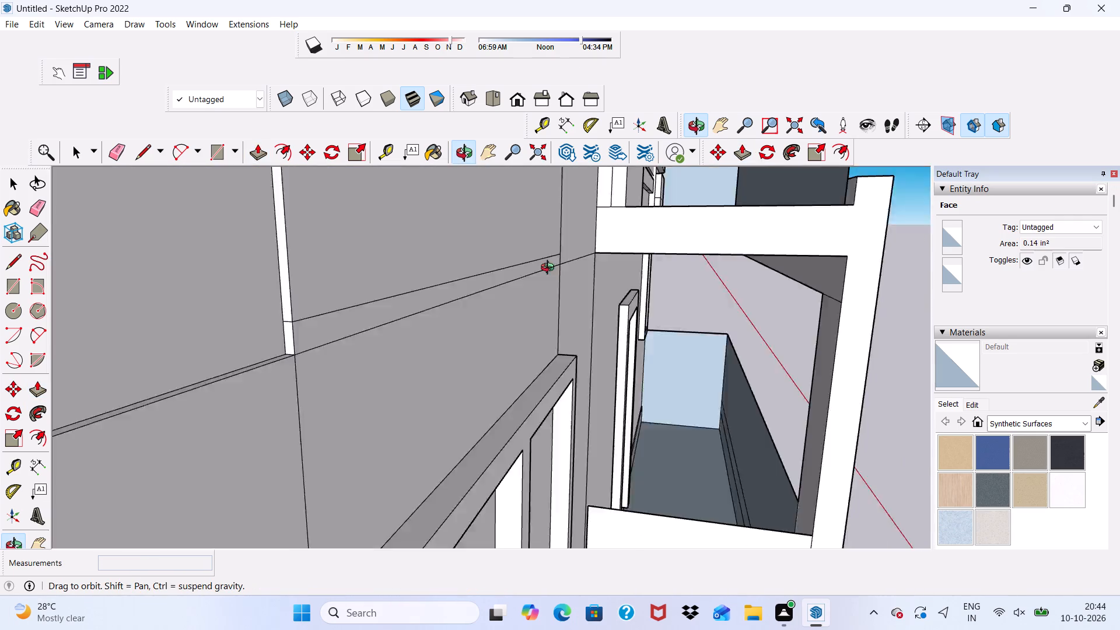
{"action": "middle_click_drag", "start_coordinate": [550, 269], "coordinate": [538, 272]}
{"action": "scroll", "coordinate": [289, 400], "scroll_direction": "down", "scroll_amount": 8}
{"action": "scroll", "coordinate": [590, 311], "scroll_direction": "up", "scroll_amount": 3}
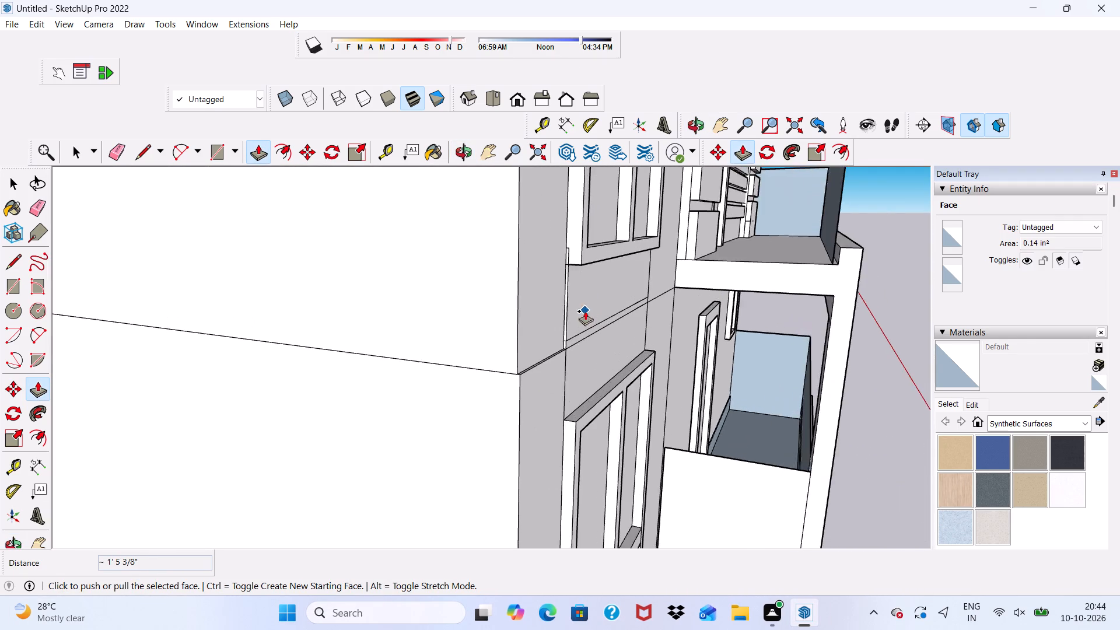
{"action": "scroll", "coordinate": [585, 311], "scroll_direction": "up", "scroll_amount": 16}
{"action": "key", "text": "space"}
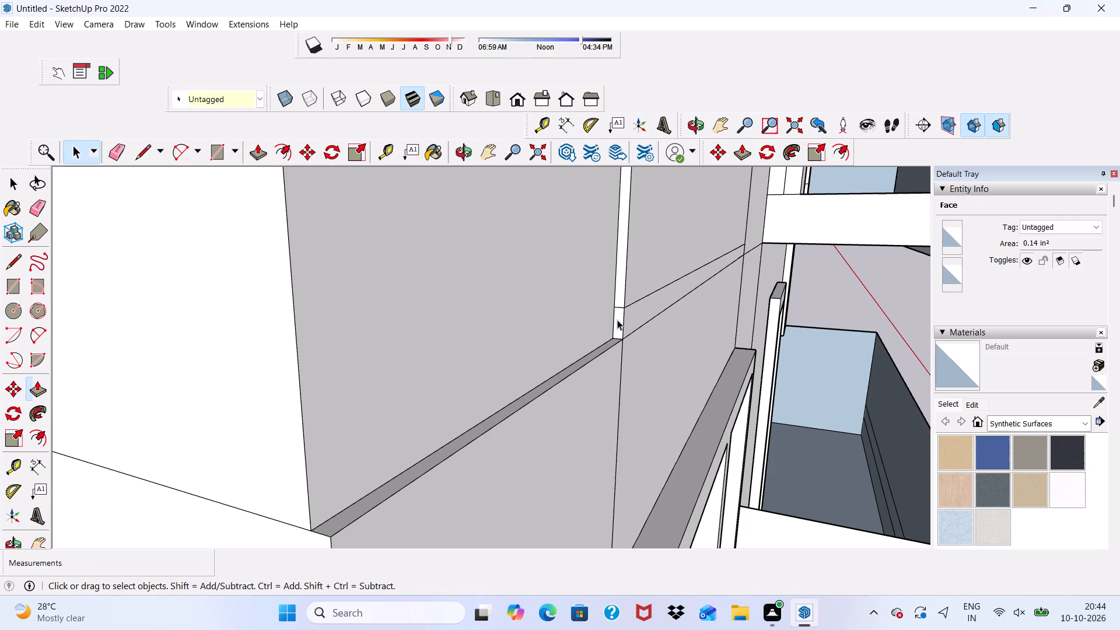
{"action": "left_click", "coordinate": [617, 320]}
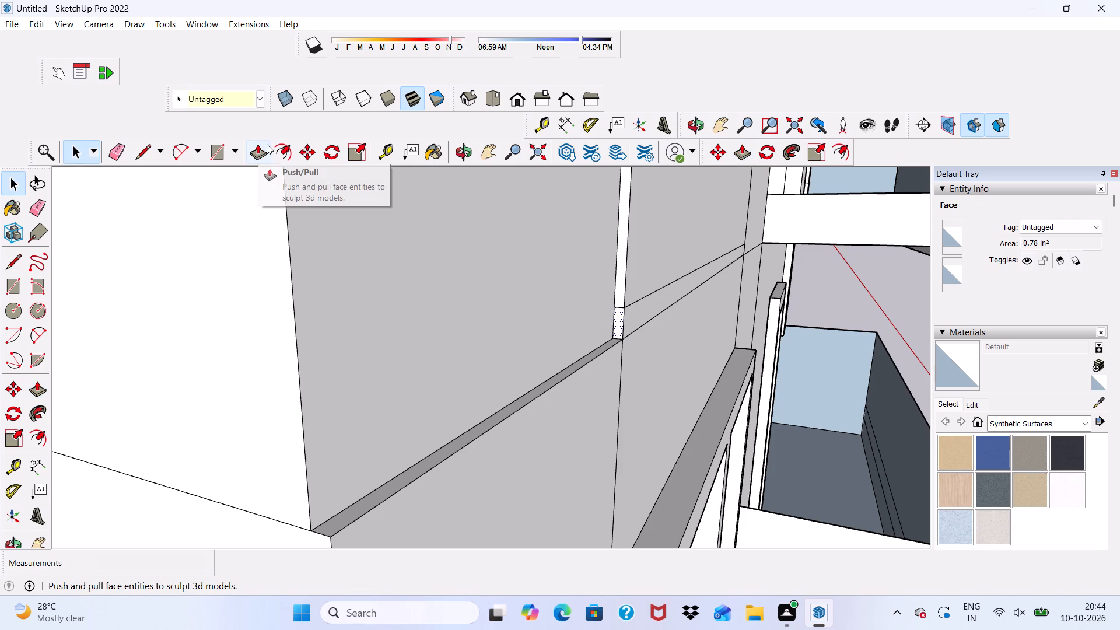
{"action": "left_click_drag", "start_coordinate": [253, 148], "coordinate": [265, 167]}
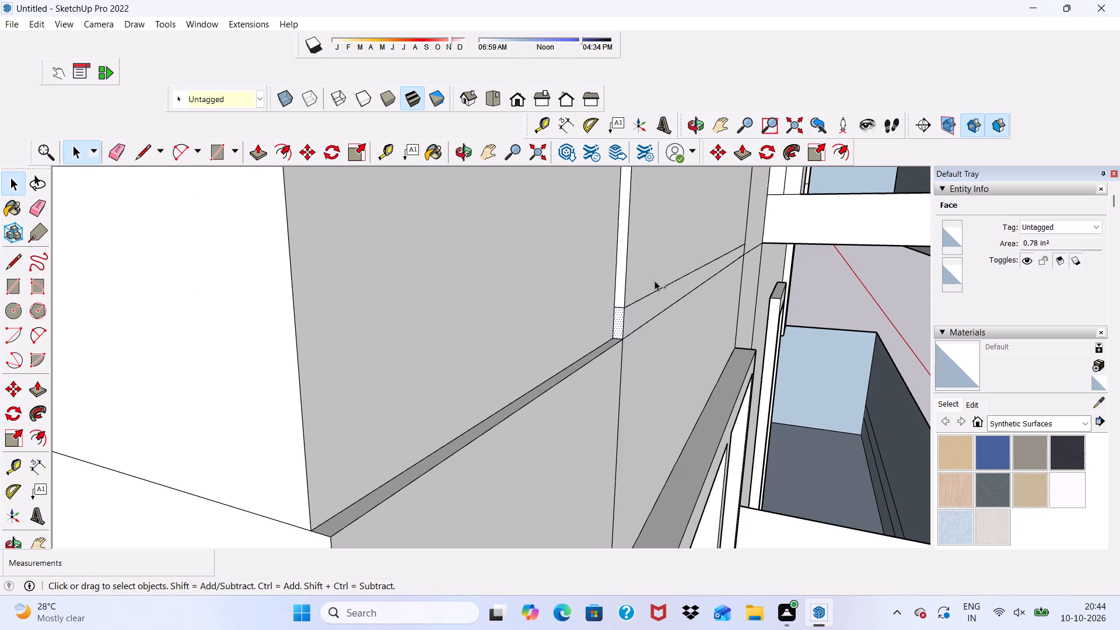
{"action": "scroll", "coordinate": [593, 322], "scroll_direction": "up", "scroll_amount": 1}
{"action": "left_click", "coordinate": [256, 155]}
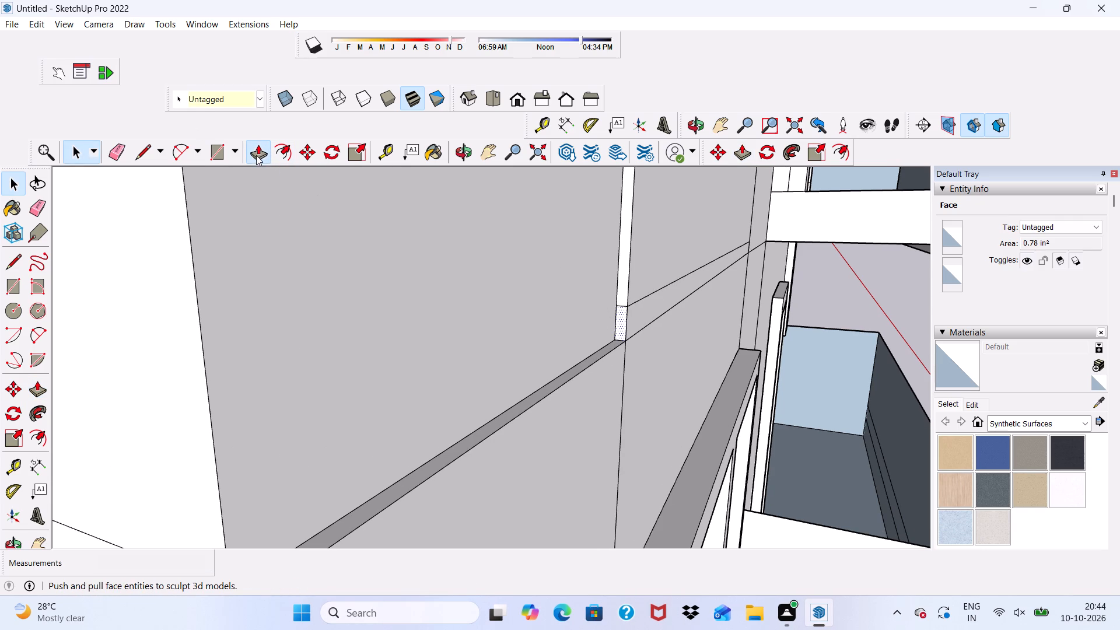
{"action": "left_click", "coordinate": [620, 317]}
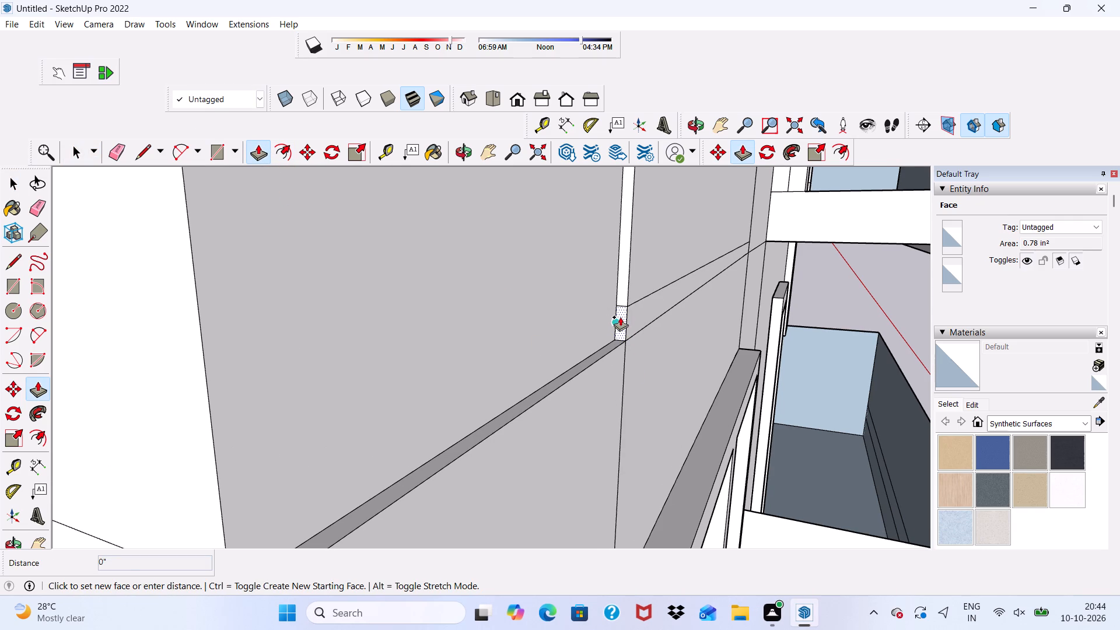
{"action": "scroll", "coordinate": [533, 370], "scroll_direction": "down", "scroll_amount": 4}
{"action": "scroll", "coordinate": [446, 386], "scroll_direction": "down", "scroll_amount": 2}
{"action": "scroll", "coordinate": [355, 520], "scroll_direction": "up", "scroll_amount": 3}
{"action": "left_click", "coordinate": [374, 504]}
{"action": "scroll", "coordinate": [388, 491], "scroll_direction": "down", "scroll_amount": 2}
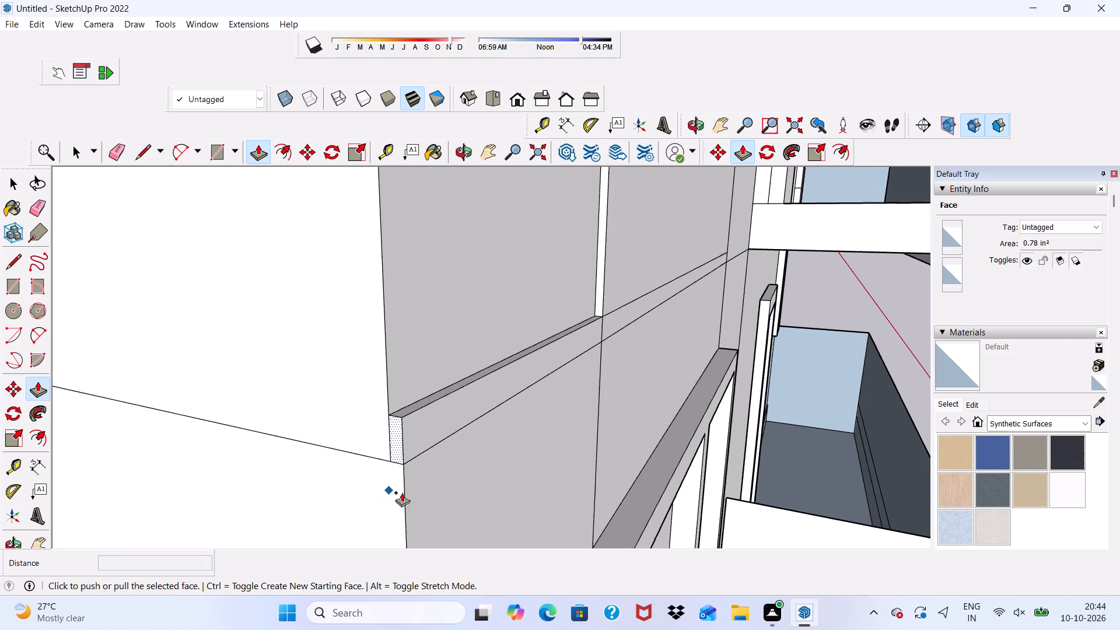
Erase the stray outline edges on the wall beside the lower corner of the fourth-level four-pane window.
{"action": "scroll", "coordinate": [402, 492], "scroll_direction": "down", "scroll_amount": 3}
{"action": "middle_click_drag", "start_coordinate": [467, 473], "coordinate": [270, 404]}
{"action": "scroll", "coordinate": [281, 407], "scroll_direction": "down", "scroll_amount": 3}
{"action": "scroll", "coordinate": [433, 425], "scroll_direction": "down", "scroll_amount": 7}
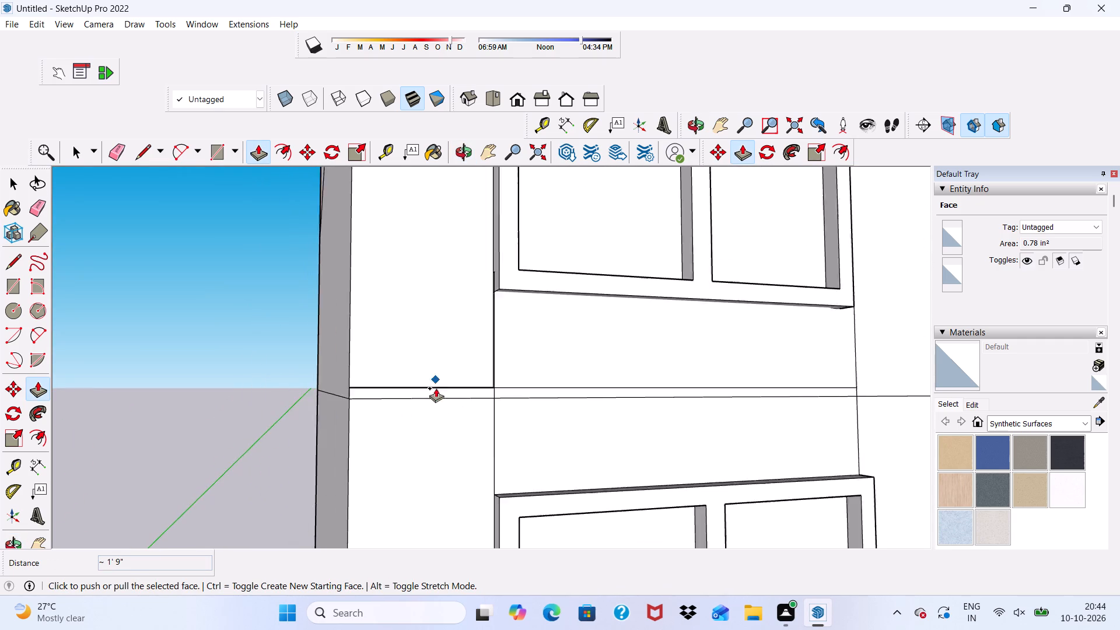
{"action": "scroll", "coordinate": [436, 388], "scroll_direction": "down", "scroll_amount": 9}
{"action": "middle_click_drag", "start_coordinate": [640, 395], "coordinate": [394, 446]}
{"action": "scroll", "coordinate": [566, 394], "scroll_direction": "up", "scroll_amount": 5}
{"action": "scroll", "coordinate": [594, 382], "scroll_direction": "down", "scroll_amount": 1}
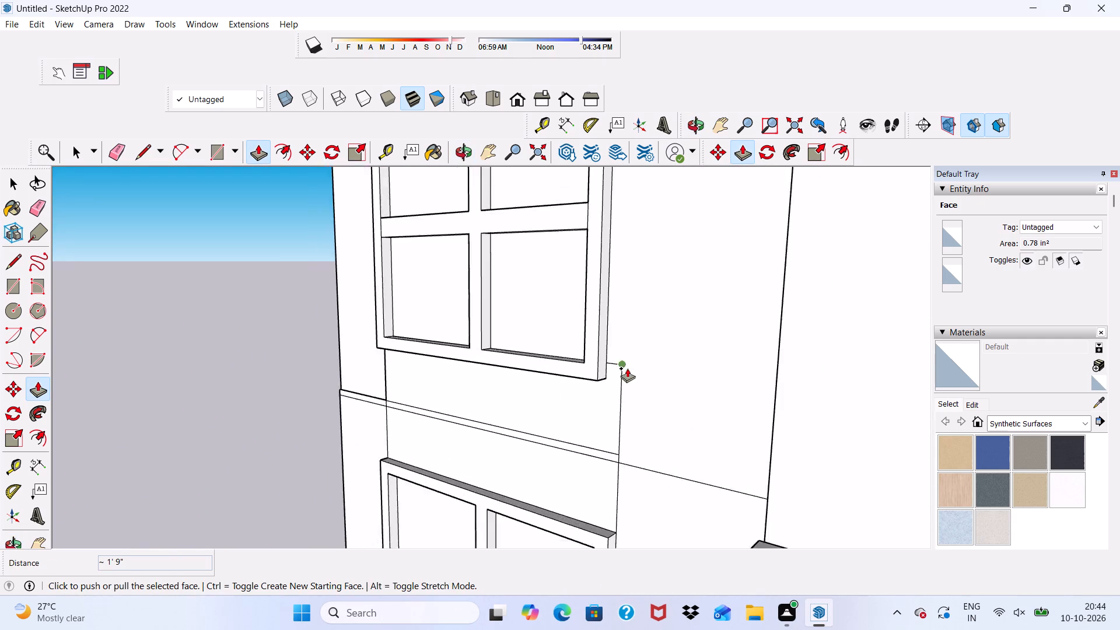
{"action": "scroll", "coordinate": [627, 367], "scroll_direction": "up", "scroll_amount": 2}
{"action": "middle_click_drag", "start_coordinate": [624, 379], "coordinate": [600, 450]}
{"action": "scroll", "coordinate": [600, 450], "scroll_direction": "down", "scroll_amount": 1}
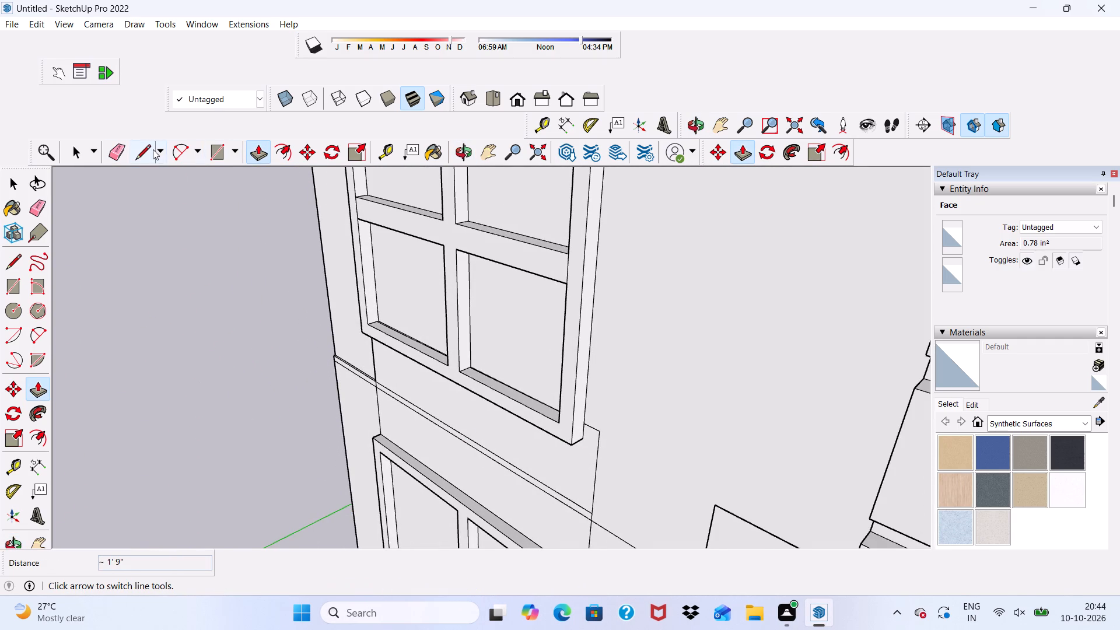
{"action": "left_click", "coordinate": [144, 149]}
{"action": "left_click", "coordinate": [110, 148]}
{"action": "scroll", "coordinate": [766, 400], "scroll_direction": "down", "scroll_amount": 1}
{"action": "scroll", "coordinate": [700, 401], "scroll_direction": "up", "scroll_amount": 3}
{"action": "left_click_drag", "start_coordinate": [581, 430], "coordinate": [587, 460]}
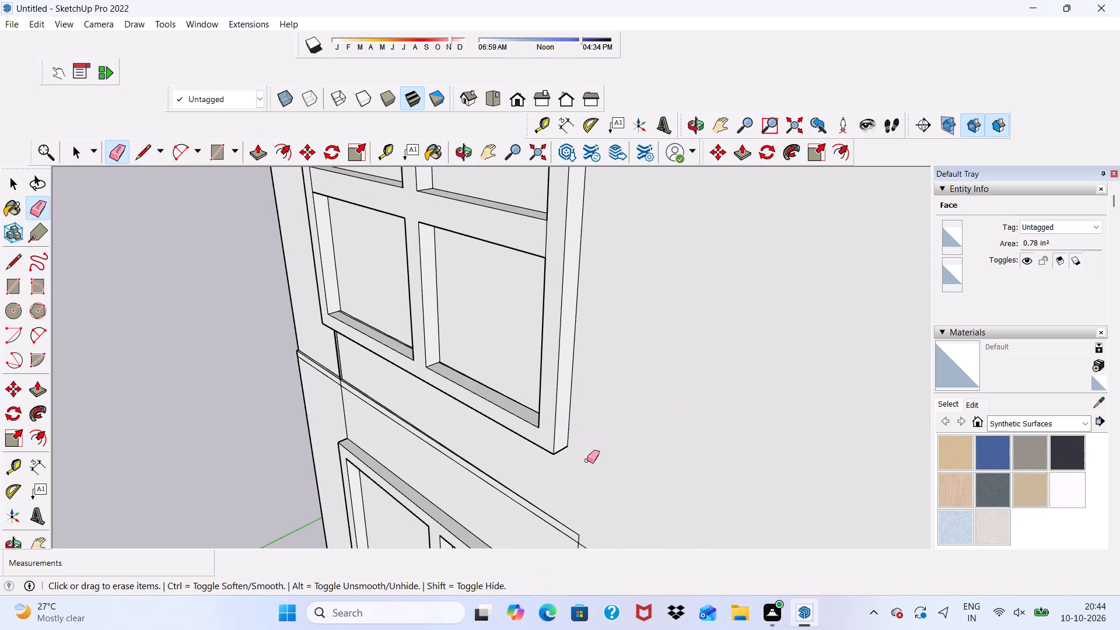
Erase the edge of the narrow vertical sliver face running from the floor-line ledge up to the fourth-level window.
{"action": "scroll", "coordinate": [587, 461], "scroll_direction": "down", "scroll_amount": 4}
{"action": "scroll", "coordinate": [427, 456], "scroll_direction": "up", "scroll_amount": 15}
{"action": "scroll", "coordinate": [401, 387], "scroll_direction": "up", "scroll_amount": 1}
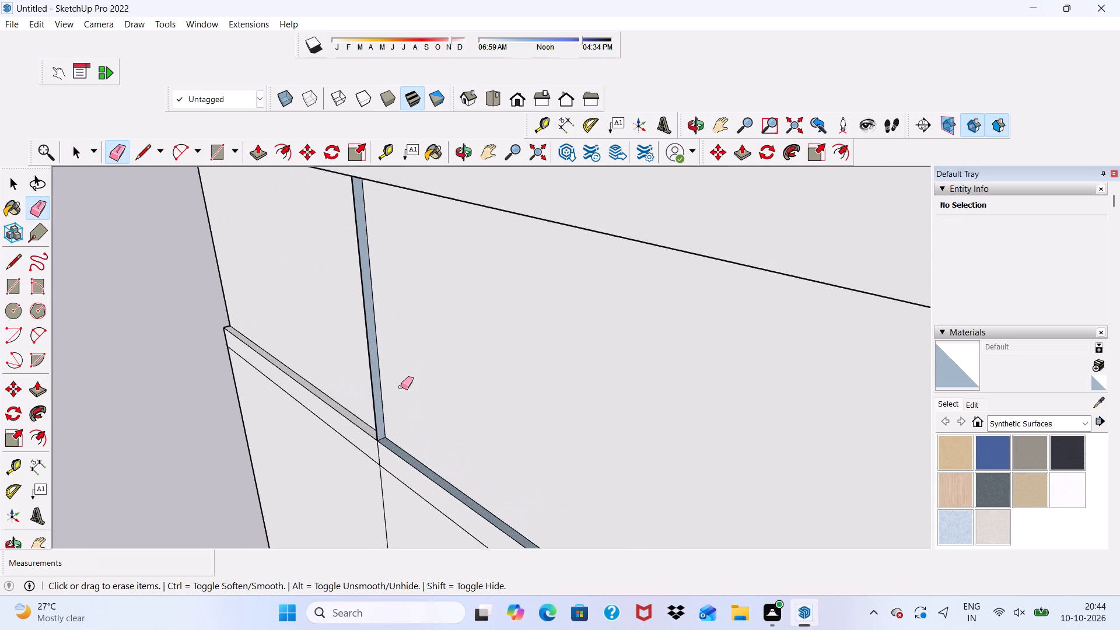
{"action": "scroll", "coordinate": [401, 387], "scroll_direction": "up", "scroll_amount": 2}
{"action": "key", "text": "space"}
{"action": "scroll", "coordinate": [363, 372], "scroll_direction": "up", "scroll_amount": 8}
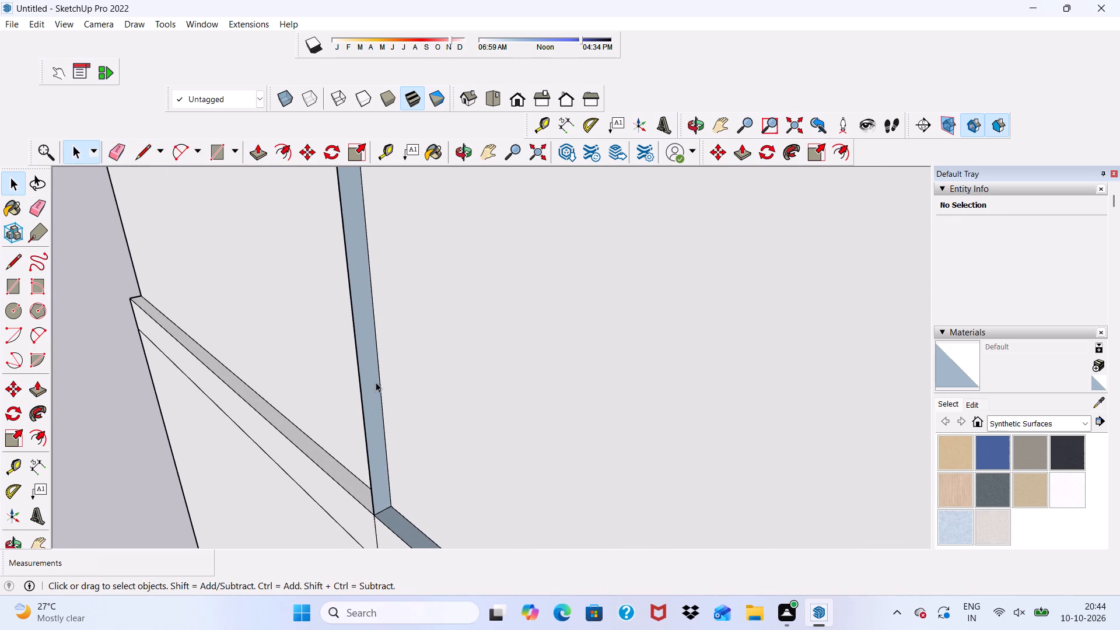
{"action": "scroll", "coordinate": [369, 392], "scroll_direction": "down", "scroll_amount": 3}
{"action": "middle_click_drag", "start_coordinate": [319, 385], "coordinate": [576, 379]}
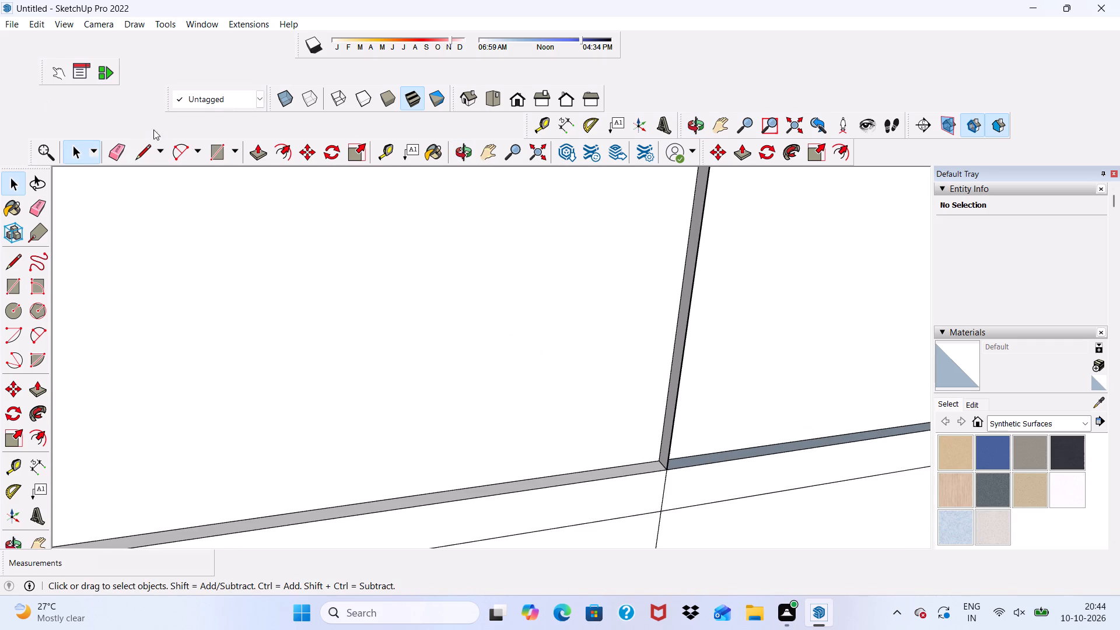
{"action": "left_click", "coordinate": [118, 155]}
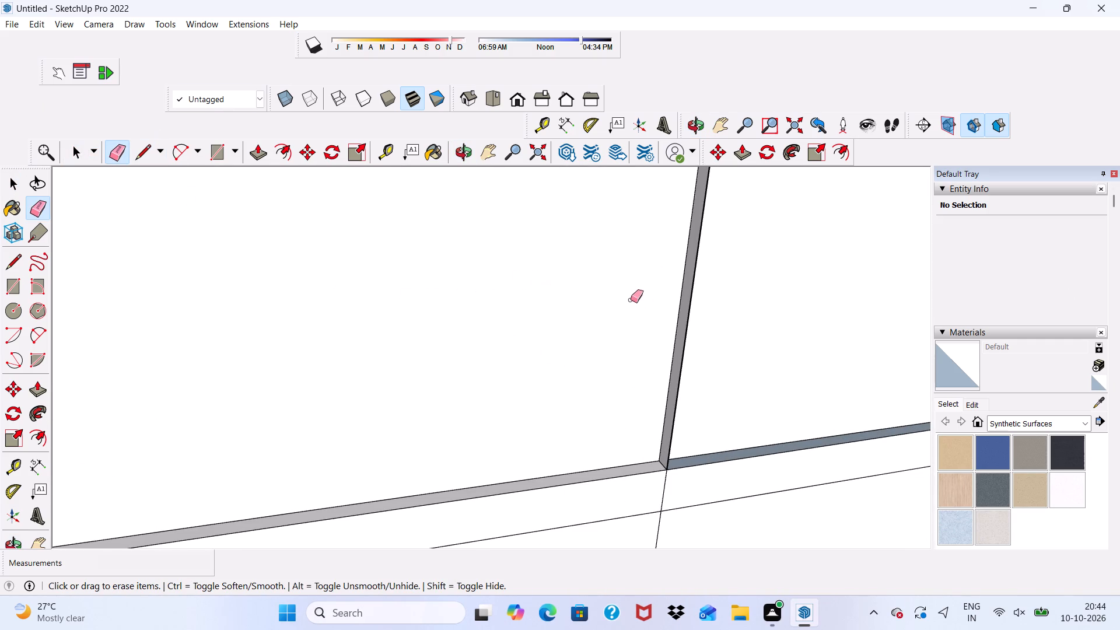
{"action": "left_click", "coordinate": [684, 325]}
{"action": "scroll", "coordinate": [649, 510], "scroll_direction": "up", "scroll_amount": 4}
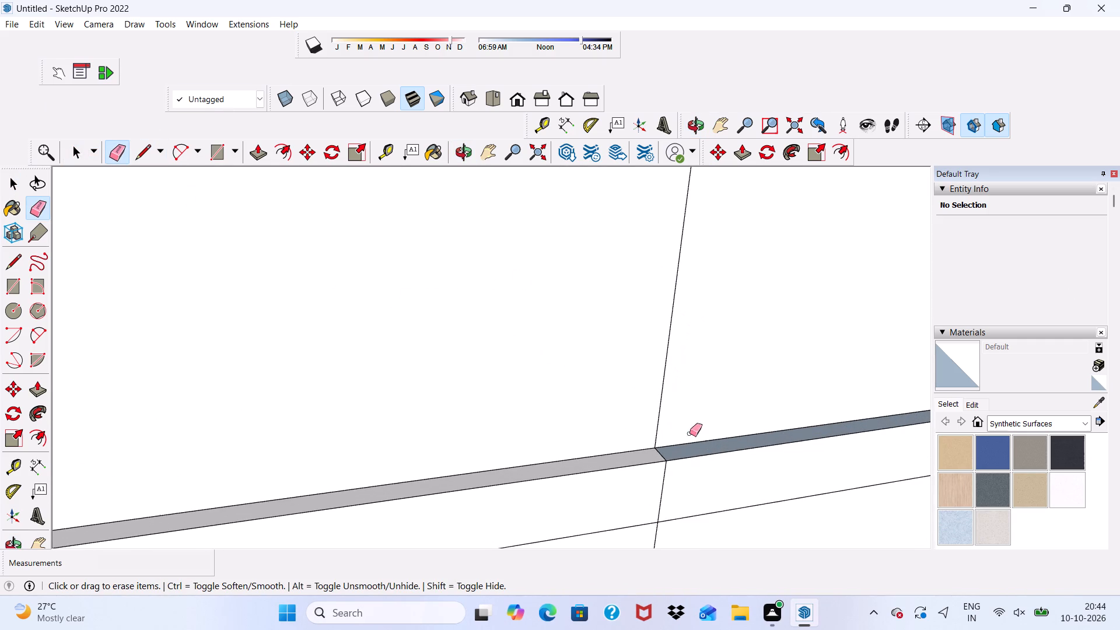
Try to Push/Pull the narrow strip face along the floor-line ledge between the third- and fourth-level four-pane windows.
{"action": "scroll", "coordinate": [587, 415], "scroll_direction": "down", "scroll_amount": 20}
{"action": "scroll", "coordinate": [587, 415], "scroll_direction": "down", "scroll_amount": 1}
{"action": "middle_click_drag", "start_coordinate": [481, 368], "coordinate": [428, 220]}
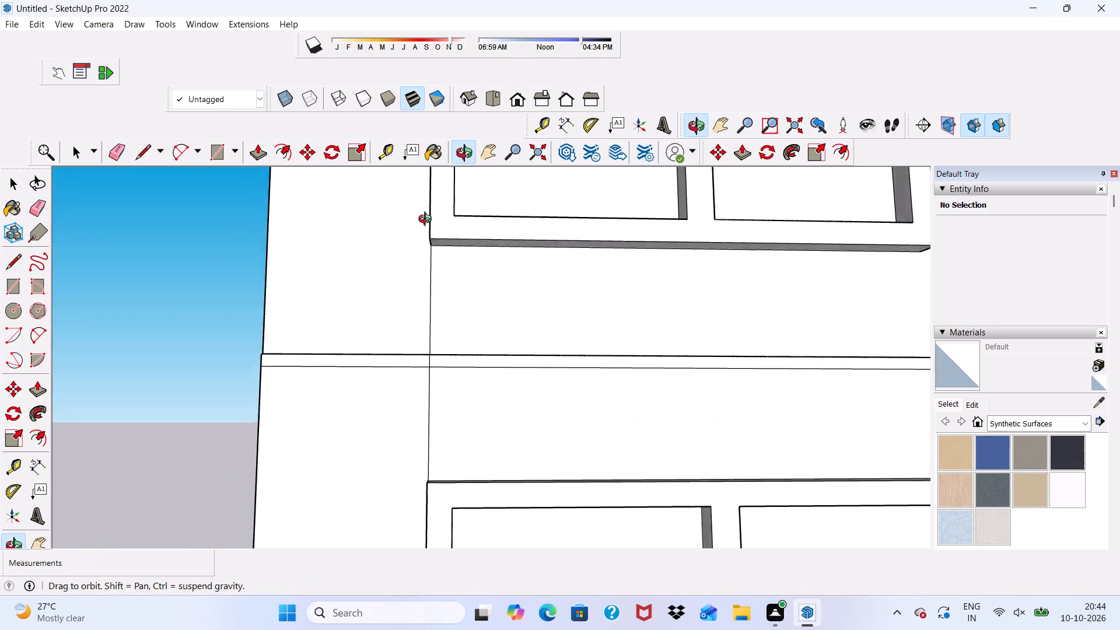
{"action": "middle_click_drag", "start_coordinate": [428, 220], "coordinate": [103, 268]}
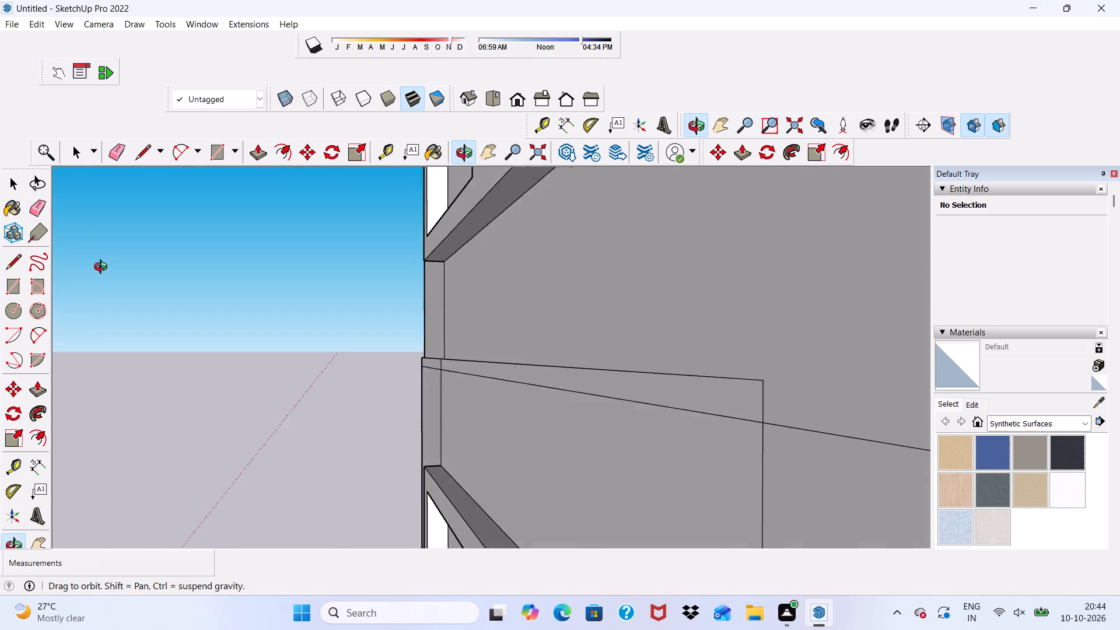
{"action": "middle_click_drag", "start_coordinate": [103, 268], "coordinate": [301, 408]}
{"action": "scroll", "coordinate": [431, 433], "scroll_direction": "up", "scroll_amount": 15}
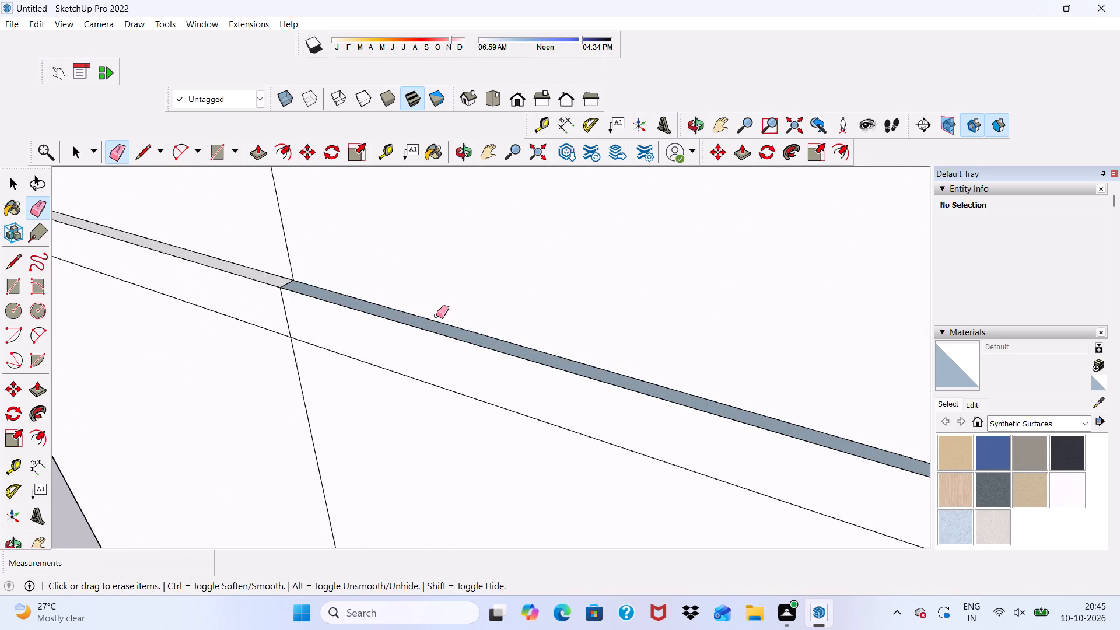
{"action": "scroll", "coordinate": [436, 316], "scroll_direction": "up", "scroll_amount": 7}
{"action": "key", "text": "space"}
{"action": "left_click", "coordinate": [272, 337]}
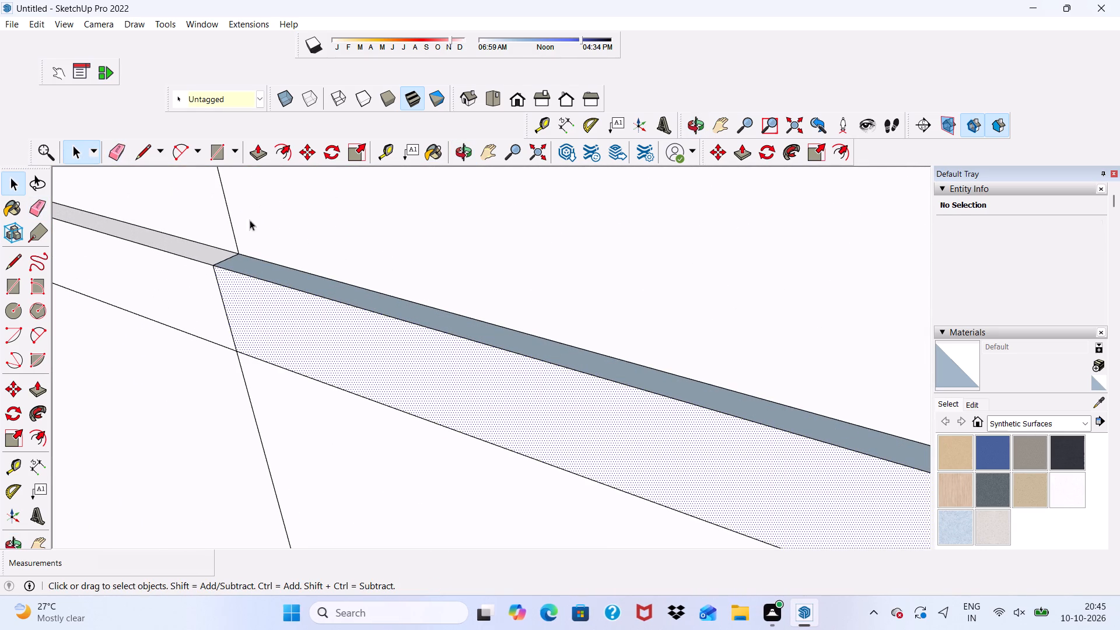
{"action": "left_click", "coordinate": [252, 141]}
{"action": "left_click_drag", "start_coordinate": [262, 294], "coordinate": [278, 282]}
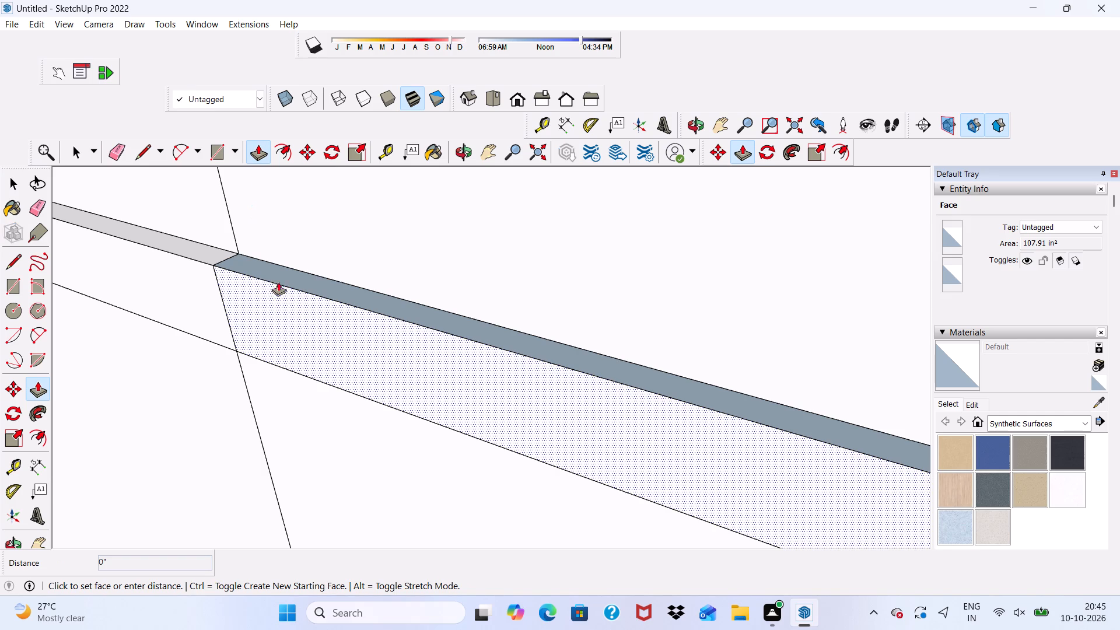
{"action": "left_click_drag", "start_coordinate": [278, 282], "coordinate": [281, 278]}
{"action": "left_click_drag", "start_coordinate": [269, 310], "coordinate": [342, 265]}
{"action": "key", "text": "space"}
Erase the strip's lower edge above the third-level four-pane window and its continuation across the wall towards the balcony.
{"action": "scroll", "coordinate": [308, 290], "scroll_direction": "down", "scroll_amount": 13}
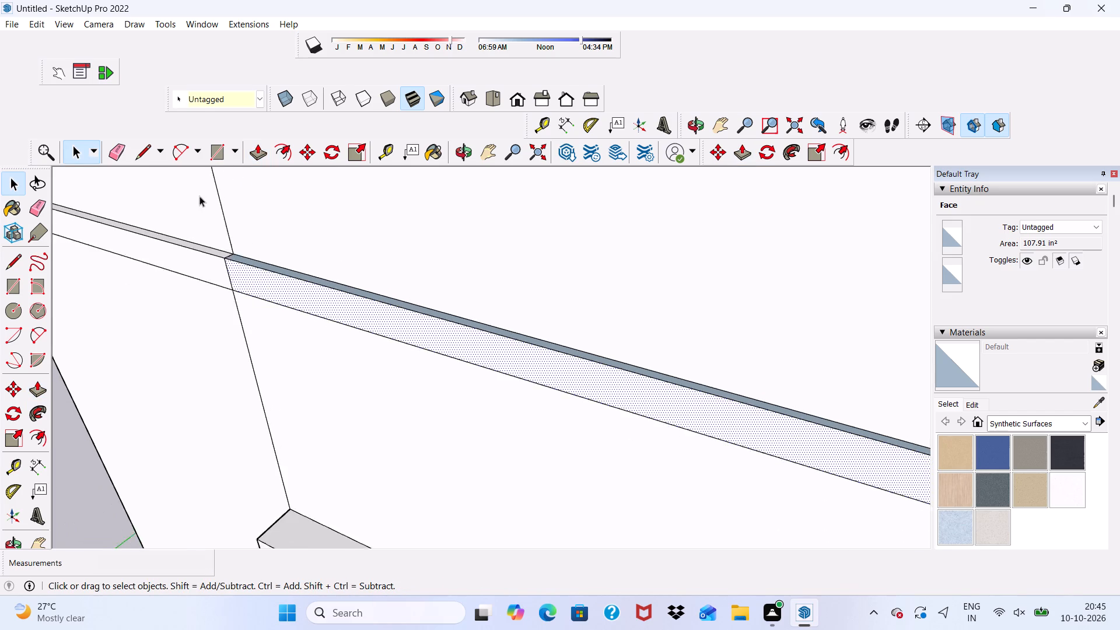
{"action": "scroll", "coordinate": [199, 196], "scroll_direction": "down", "scroll_amount": 13}
{"action": "middle_click_drag", "start_coordinate": [362, 259], "coordinate": [624, 34]}
{"action": "scroll", "coordinate": [528, 386], "scroll_direction": "up", "scroll_amount": 4}
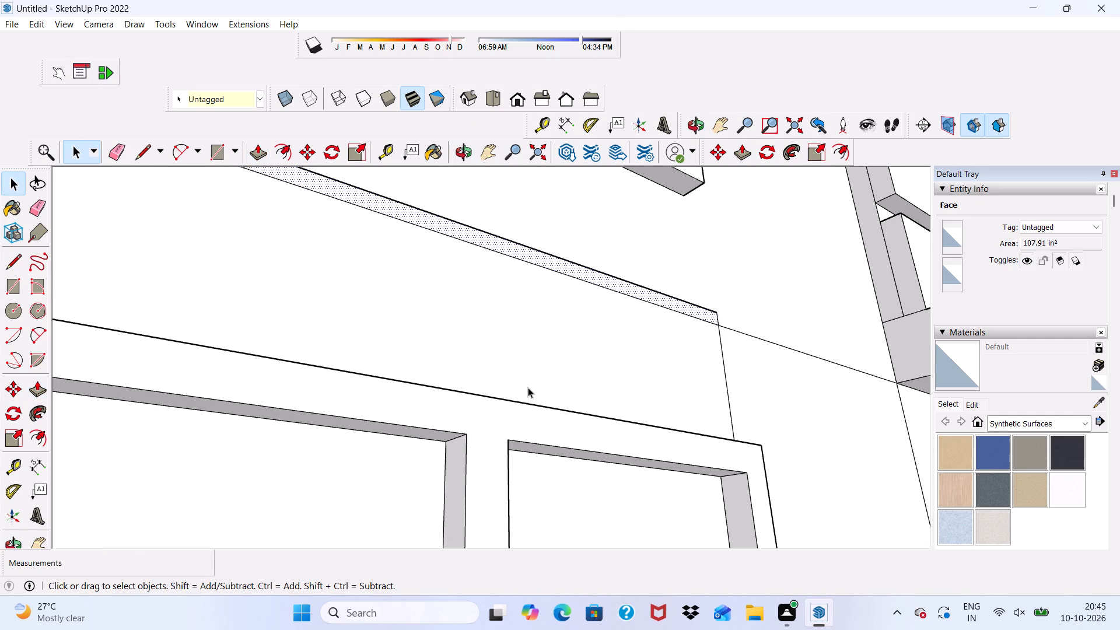
{"action": "left_click", "coordinate": [107, 146]}
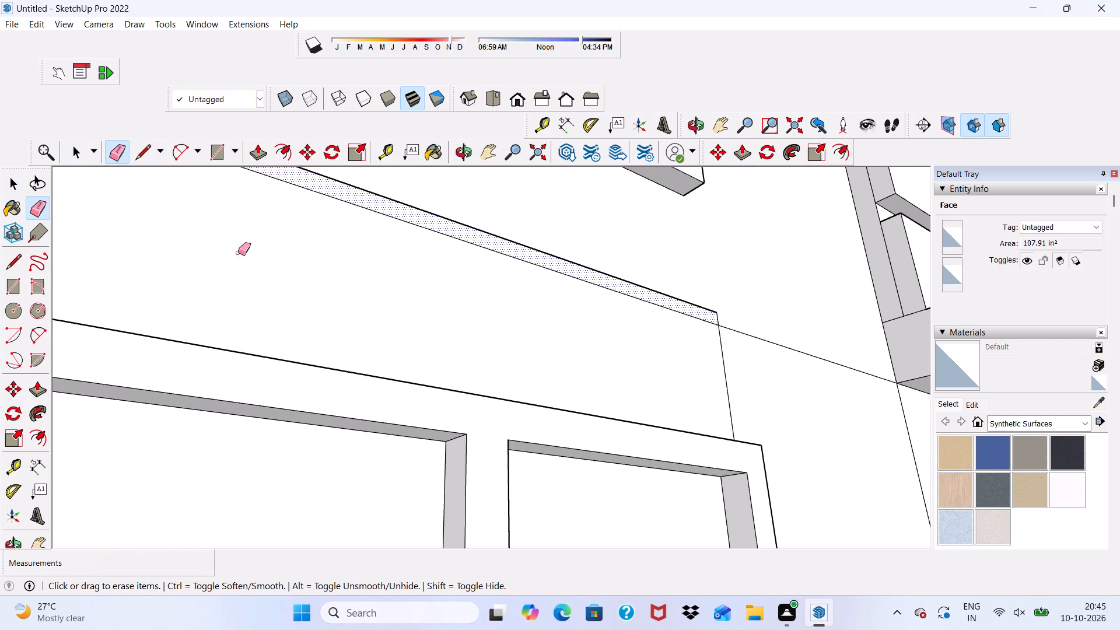
{"action": "scroll", "coordinate": [409, 267], "scroll_direction": "up", "scroll_amount": 2}
{"action": "left_click", "coordinate": [416, 217]}
{"action": "scroll", "coordinate": [409, 240], "scroll_direction": "down", "scroll_amount": 5}
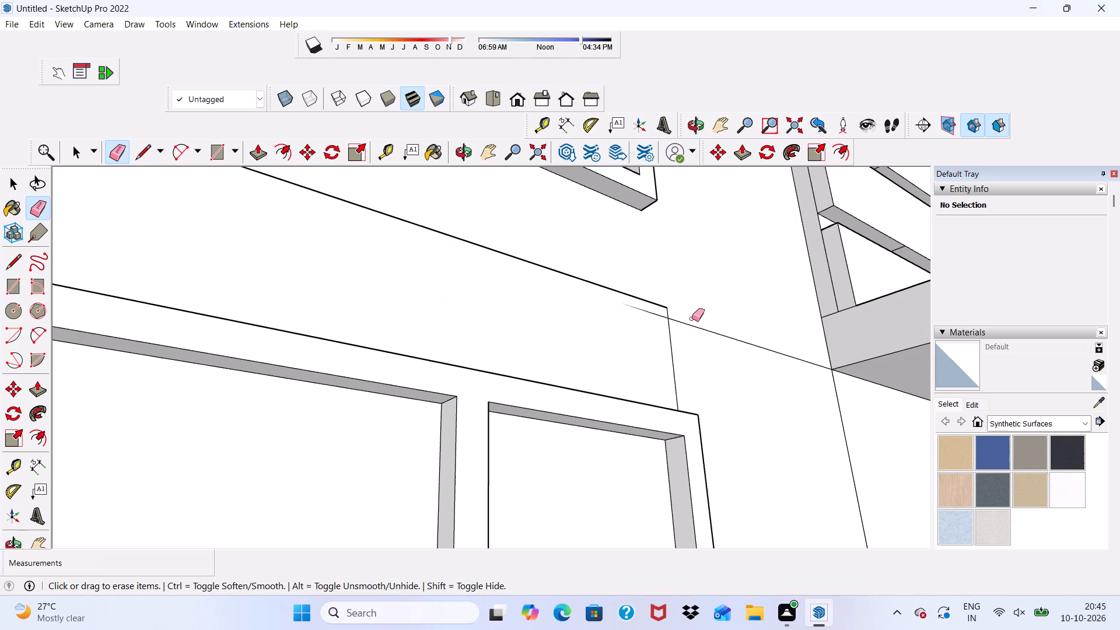
{"action": "left_click_drag", "start_coordinate": [698, 320], "coordinate": [702, 339]}
{"action": "scroll", "coordinate": [656, 281], "scroll_direction": "up", "scroll_amount": 3}
{"action": "left_click_drag", "start_coordinate": [653, 323], "coordinate": [651, 332]}
{"action": "scroll", "coordinate": [648, 331], "scroll_direction": "down", "scroll_amount": 16}
{"action": "middle_click_drag", "start_coordinate": [667, 303], "coordinate": [477, 422]}
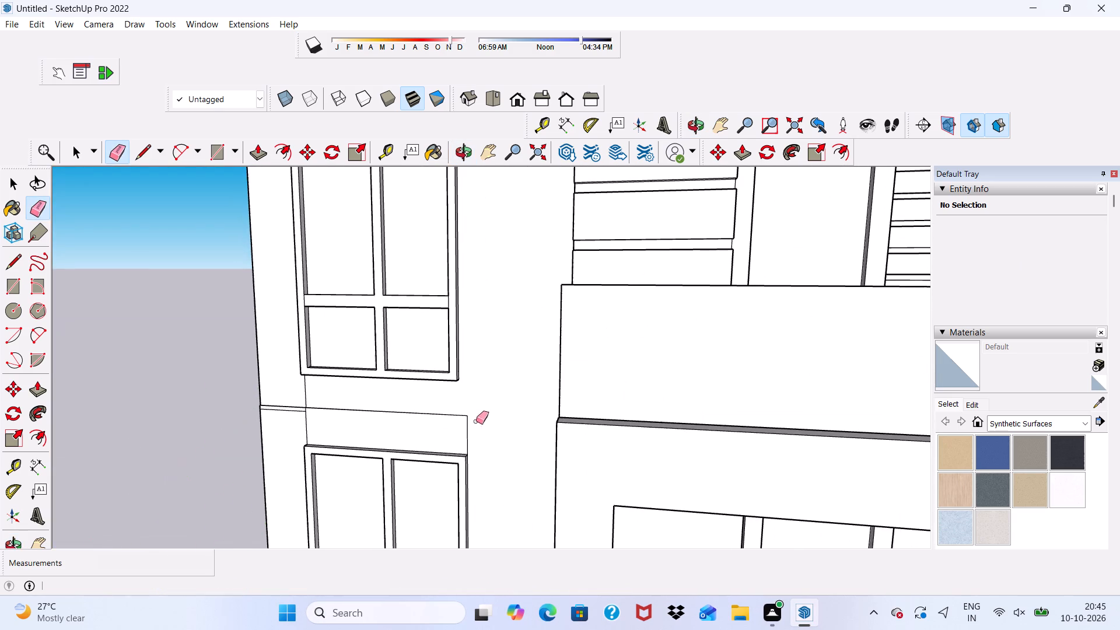
Push/Pull the rectangular wall face directly above the third-level four-pane window outward 3".
{"action": "key", "text": "space"}
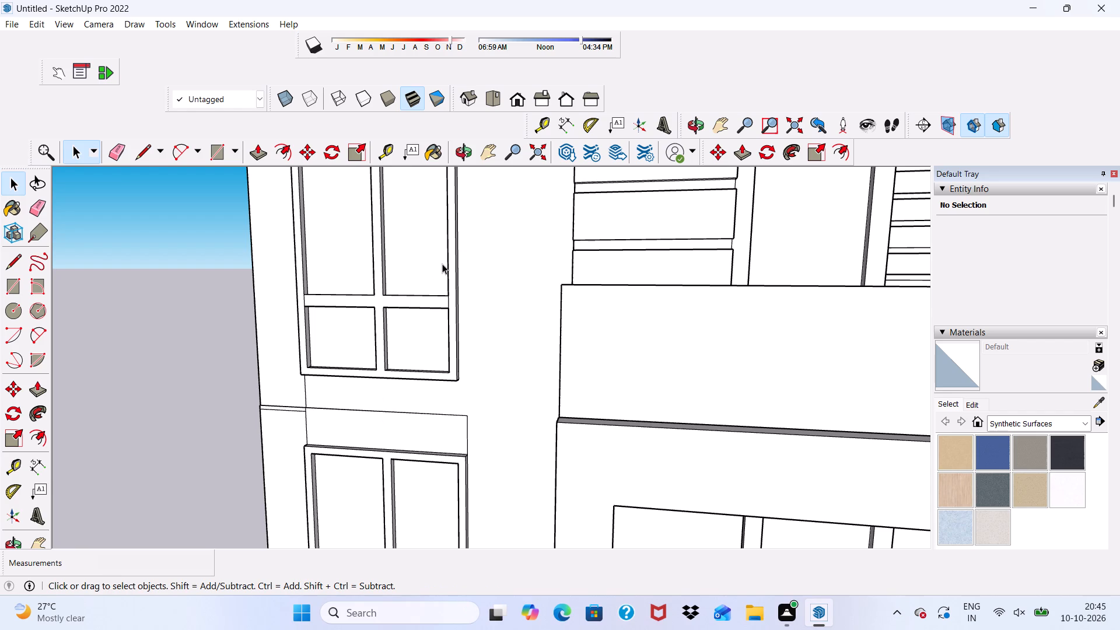
{"action": "scroll", "coordinate": [466, 247], "scroll_direction": "down", "scroll_amount": 11}
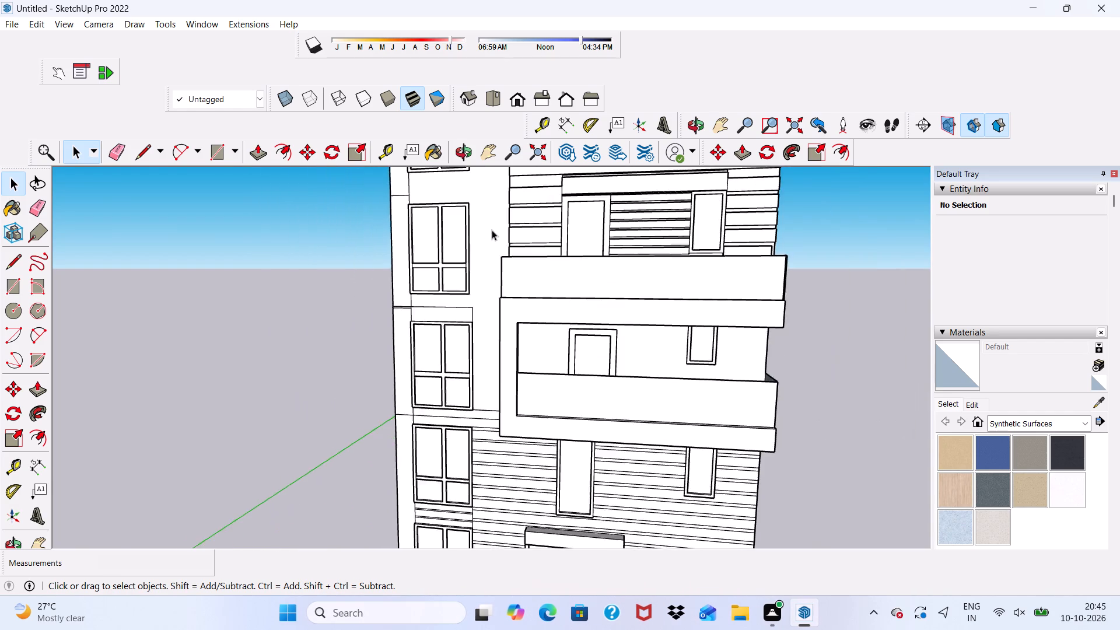
{"action": "scroll", "coordinate": [492, 230], "scroll_direction": "down", "scroll_amount": 5}
{"action": "middle_click_drag", "start_coordinate": [478, 297], "coordinate": [579, 387]}
{"action": "scroll", "coordinate": [388, 282], "scroll_direction": "up", "scroll_amount": 5}
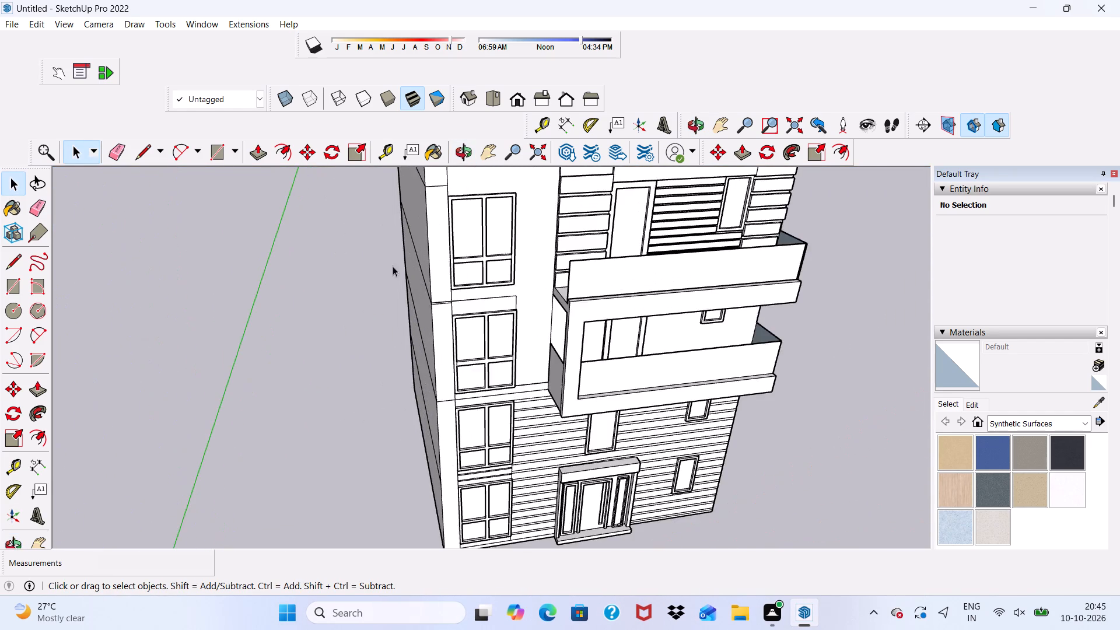
{"action": "scroll", "coordinate": [520, 298], "scroll_direction": "up", "scroll_amount": 5}
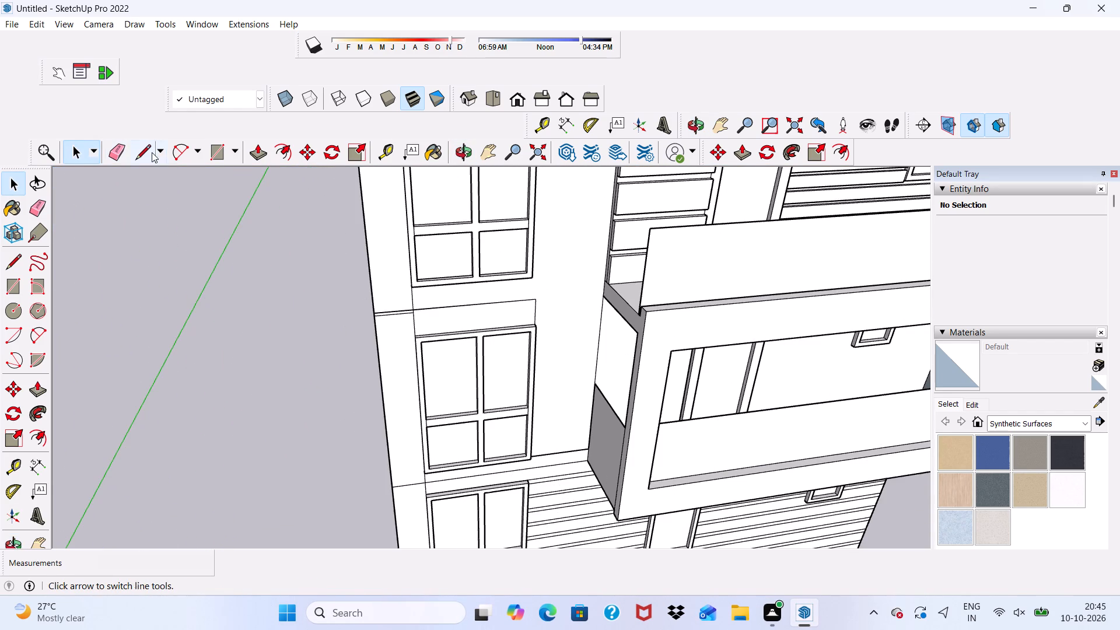
{"action": "left_click", "coordinate": [205, 152]}
{"action": "scroll", "coordinate": [434, 309], "scroll_direction": "up", "scroll_amount": 5}
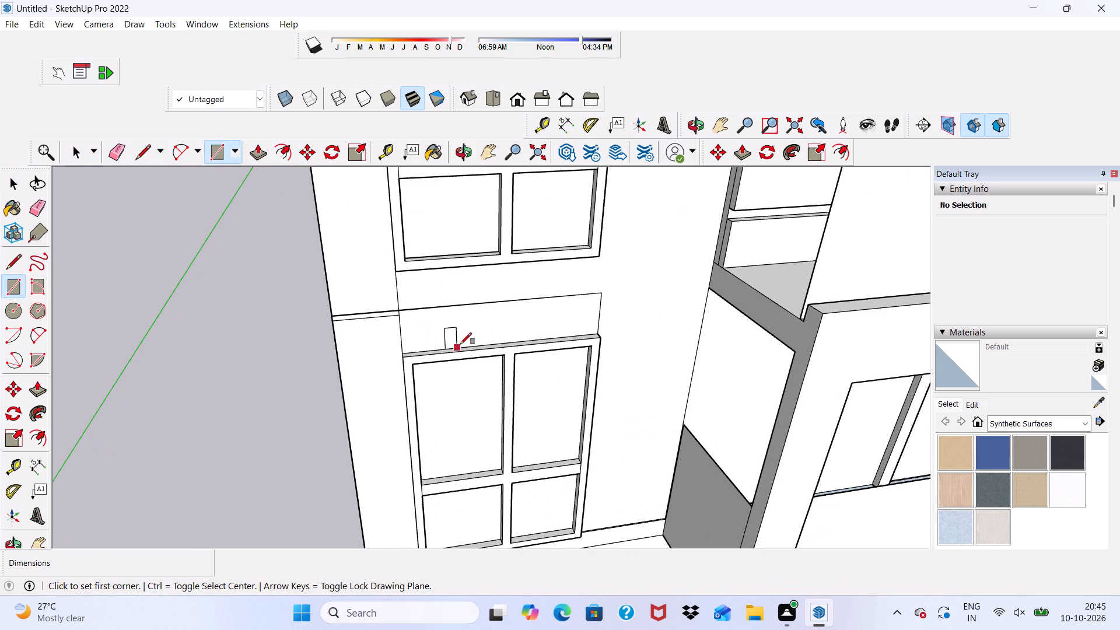
{"action": "key", "text": "space"}
{"action": "left_click", "coordinate": [477, 330]}
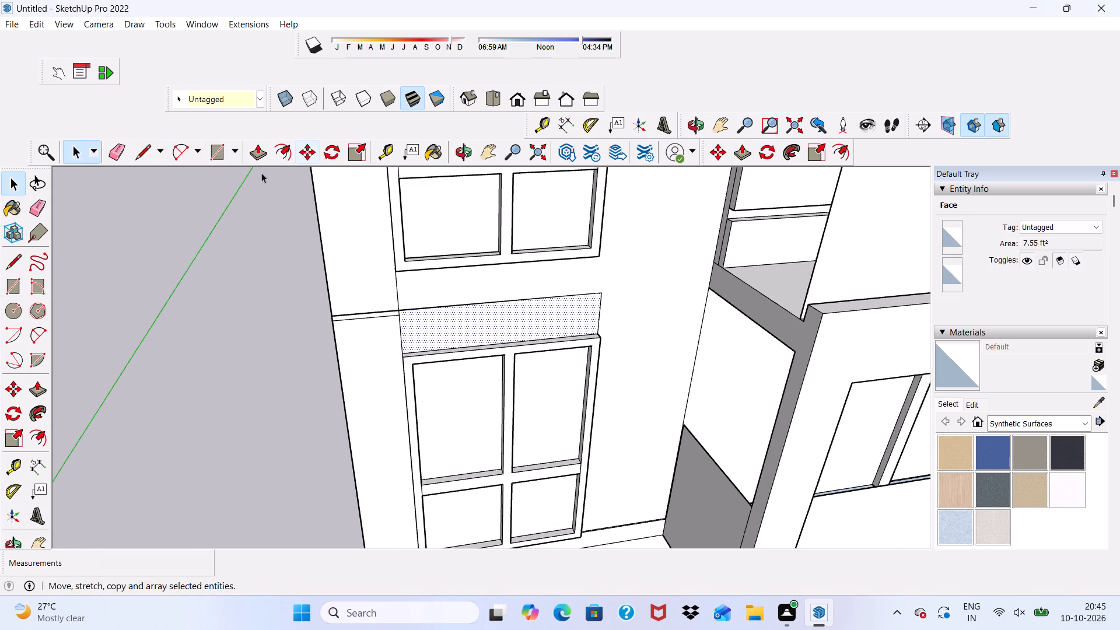
{"action": "left_click", "coordinate": [251, 157]}
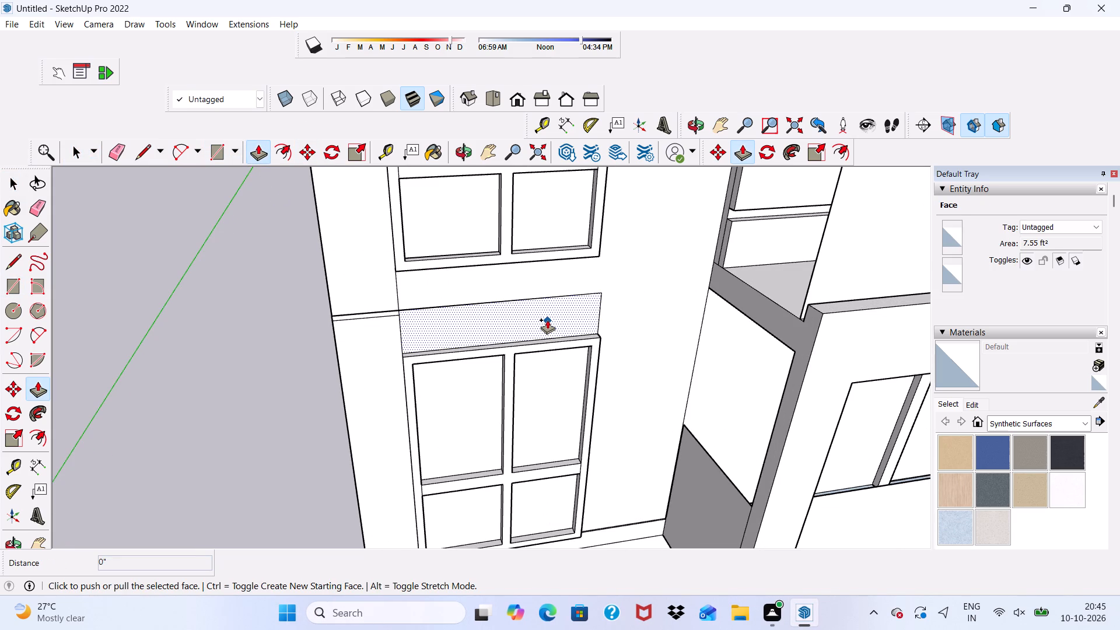
{"action": "left_click", "coordinate": [546, 317]}
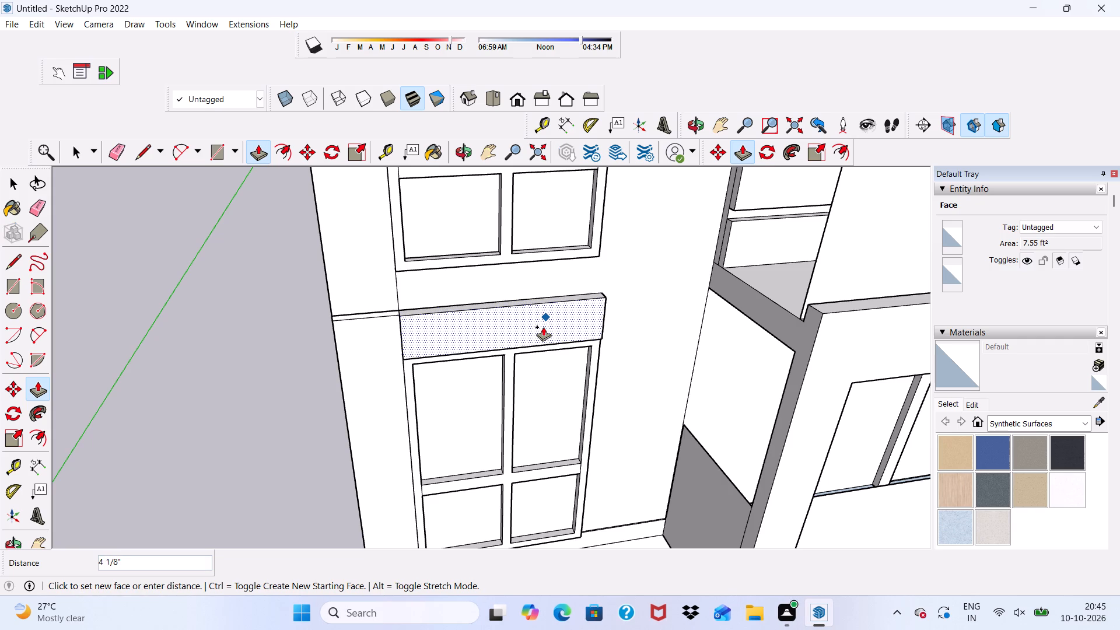
{"action": "key", "text": "3"}
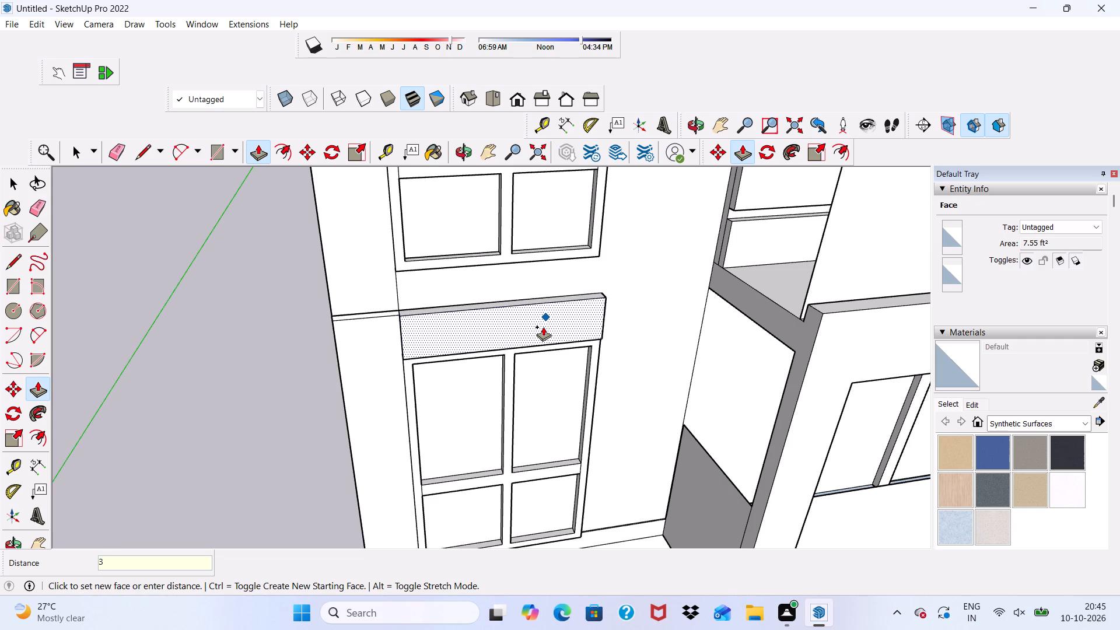
{"action": "key", "text": "shift+quotedbl"}
{"action": "key", "text": "Return"}
{"action": "key", "text": "space"}
Erase the small stray edge near the top of the raised panel's balcony-side end face.
{"action": "scroll", "coordinate": [541, 327], "scroll_direction": "down", "scroll_amount": 7}
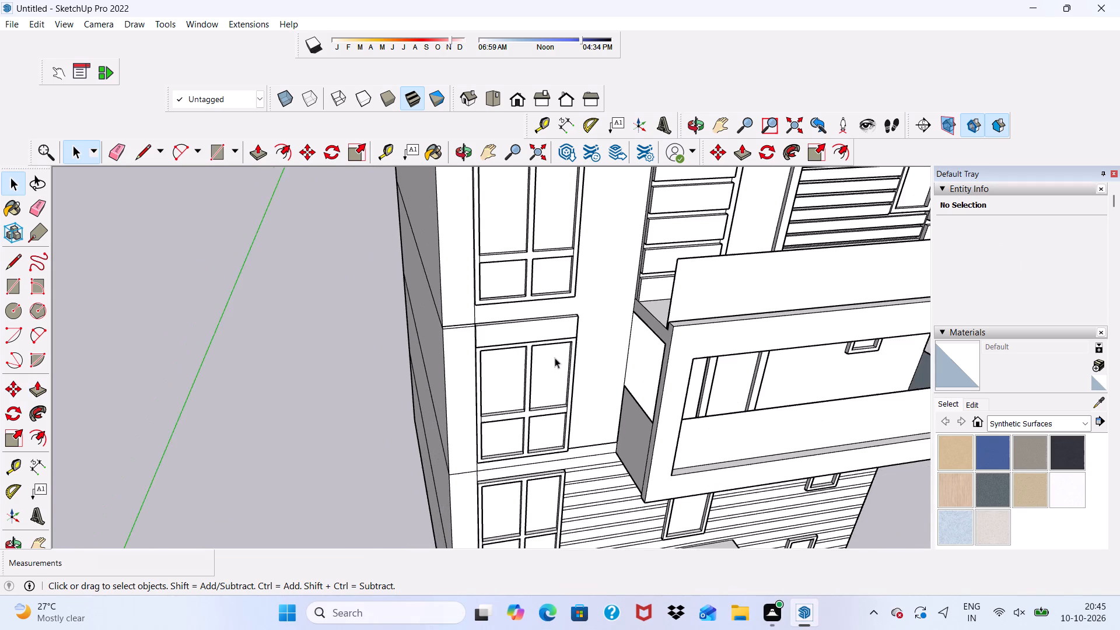
{"action": "scroll", "coordinate": [517, 303], "scroll_direction": "up", "scroll_amount": 8}
{"action": "middle_click_drag", "start_coordinate": [485, 323], "coordinate": [428, 221]}
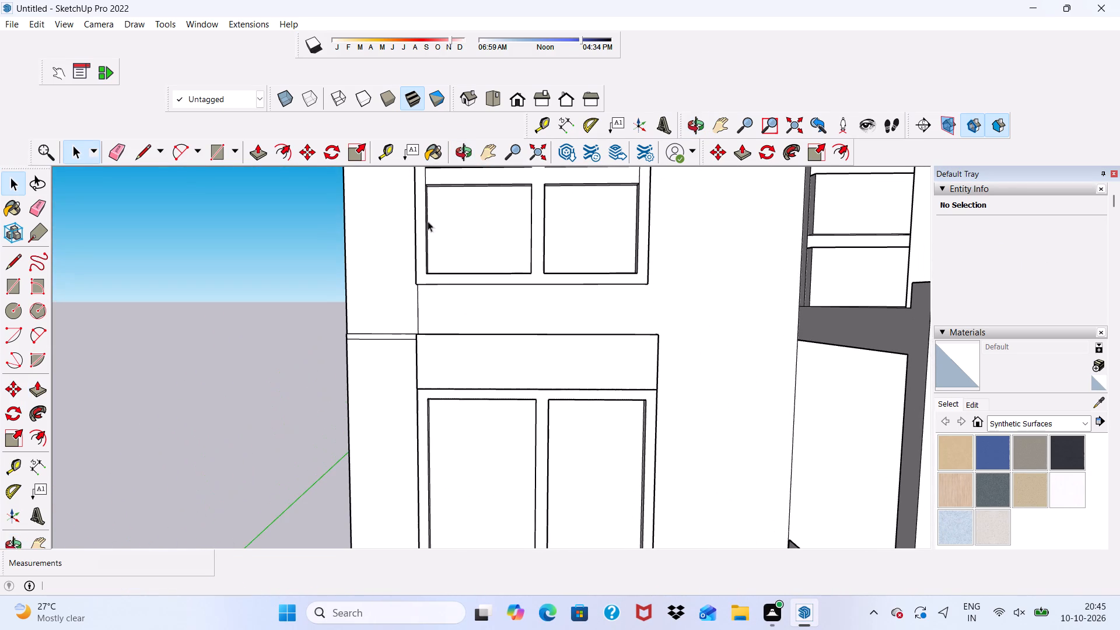
{"action": "scroll", "coordinate": [591, 317], "scroll_direction": "up", "scroll_amount": 3}
{"action": "scroll", "coordinate": [591, 317], "scroll_direction": "down", "scroll_amount": 3}
{"action": "middle_click_drag", "start_coordinate": [602, 355], "coordinate": [466, 446]}
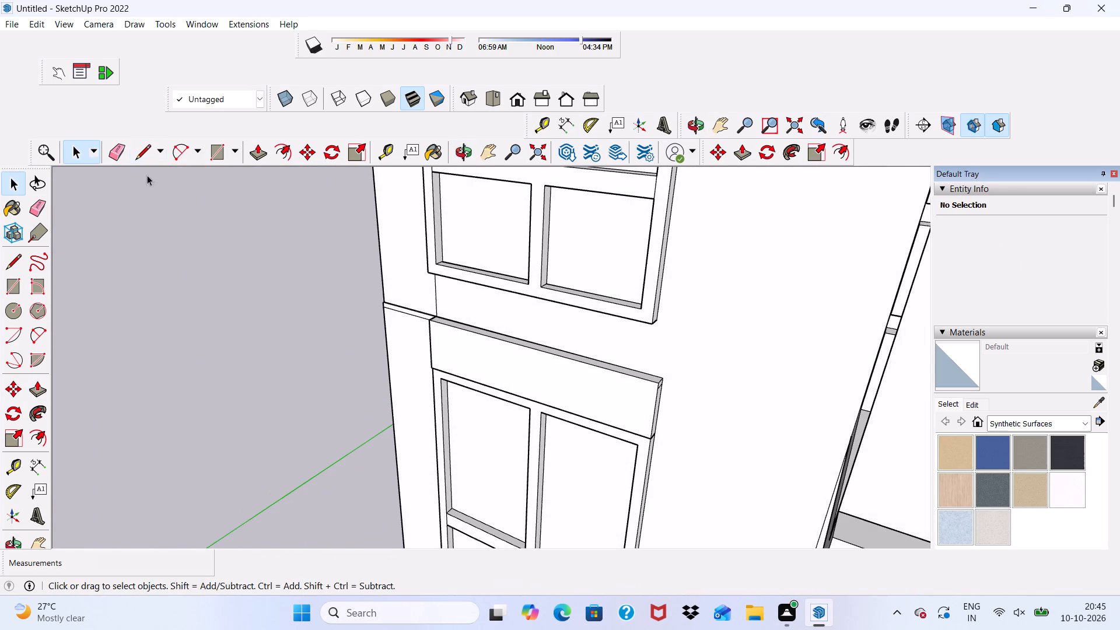
{"action": "left_click", "coordinate": [116, 150]}
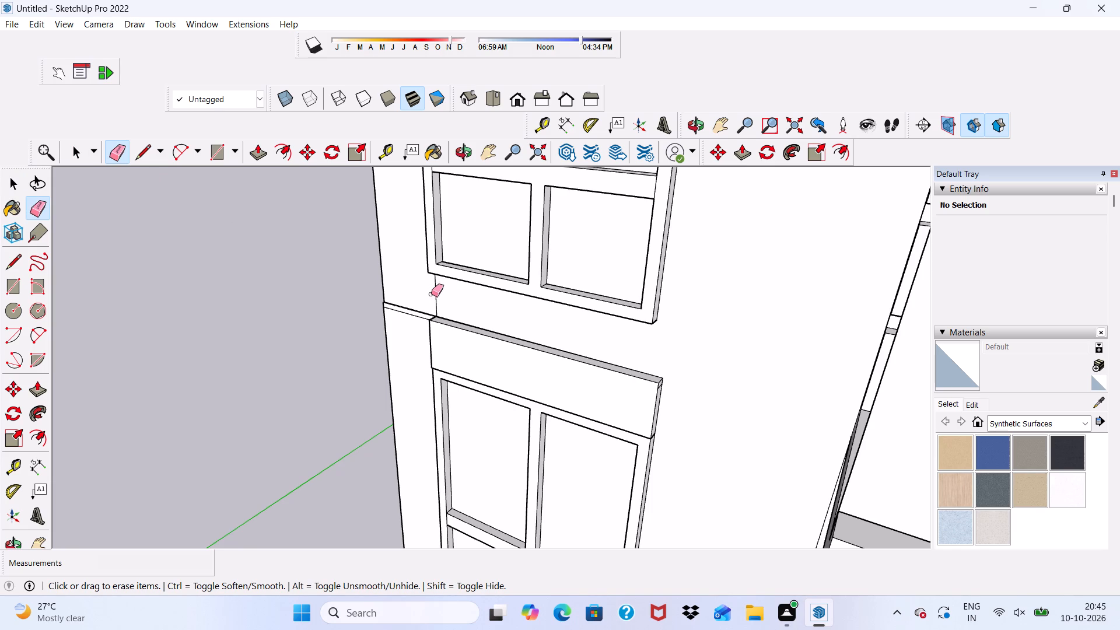
{"action": "scroll", "coordinate": [610, 360], "scroll_direction": "up", "scroll_amount": 4}
{"action": "scroll", "coordinate": [657, 377], "scroll_direction": "up", "scroll_amount": 4}
{"action": "scroll", "coordinate": [751, 436], "scroll_direction": "up", "scroll_amount": 2}
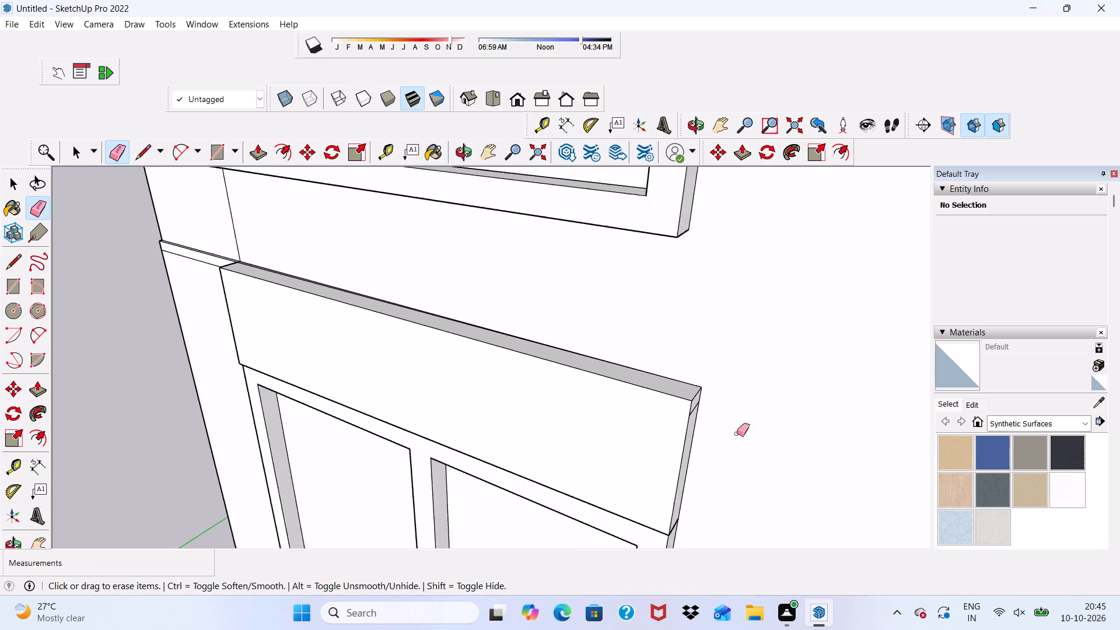
{"action": "scroll", "coordinate": [737, 433], "scroll_direction": "up", "scroll_amount": 1}
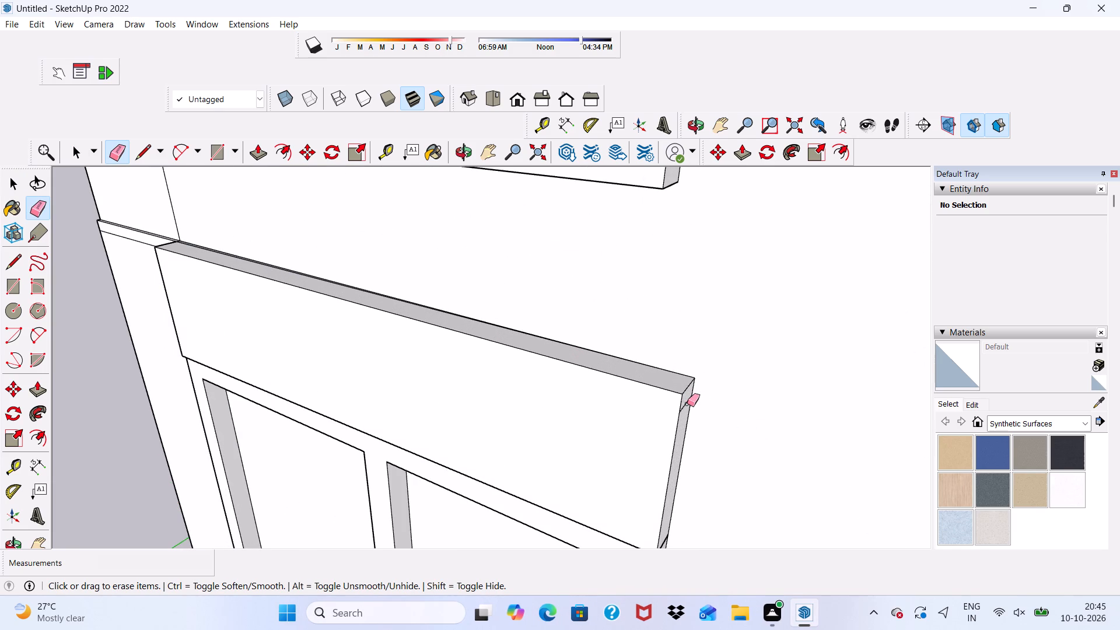
{"action": "left_click", "coordinate": [687, 404]}
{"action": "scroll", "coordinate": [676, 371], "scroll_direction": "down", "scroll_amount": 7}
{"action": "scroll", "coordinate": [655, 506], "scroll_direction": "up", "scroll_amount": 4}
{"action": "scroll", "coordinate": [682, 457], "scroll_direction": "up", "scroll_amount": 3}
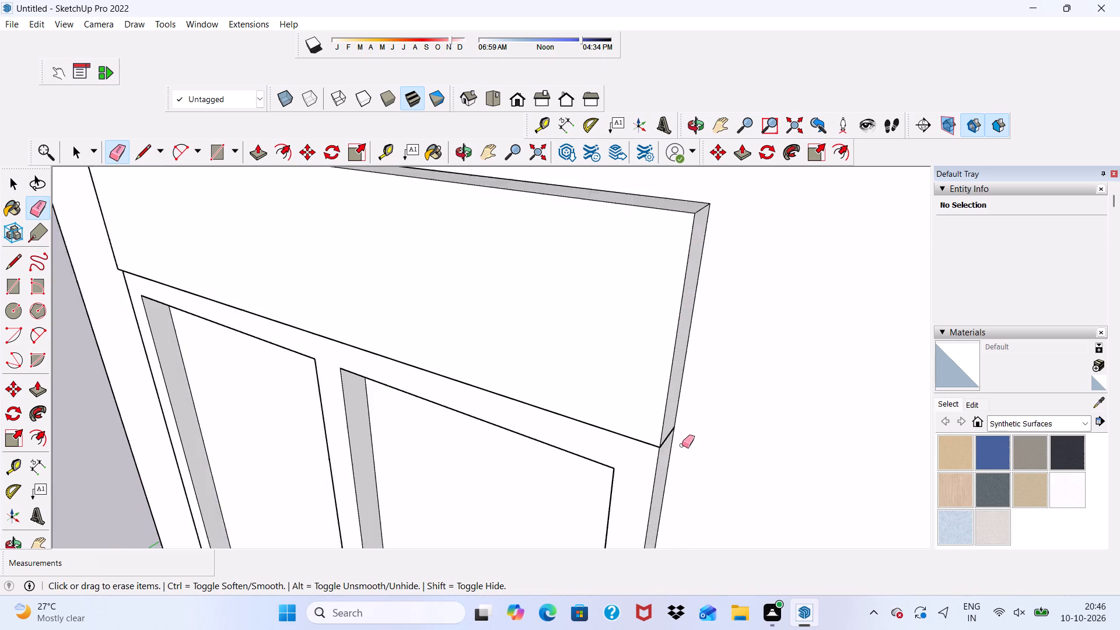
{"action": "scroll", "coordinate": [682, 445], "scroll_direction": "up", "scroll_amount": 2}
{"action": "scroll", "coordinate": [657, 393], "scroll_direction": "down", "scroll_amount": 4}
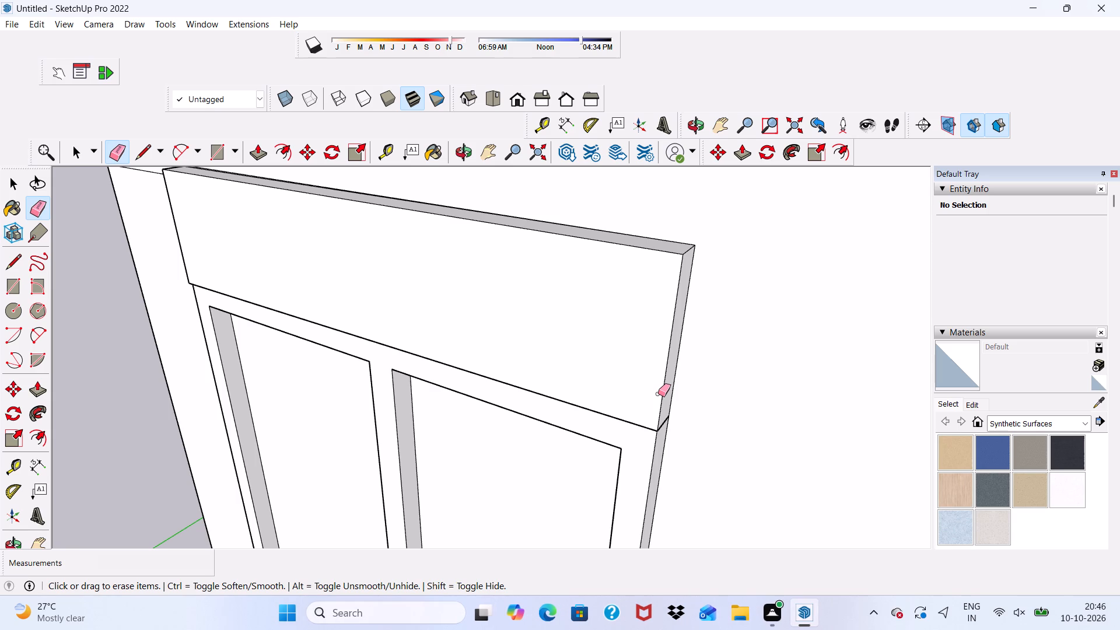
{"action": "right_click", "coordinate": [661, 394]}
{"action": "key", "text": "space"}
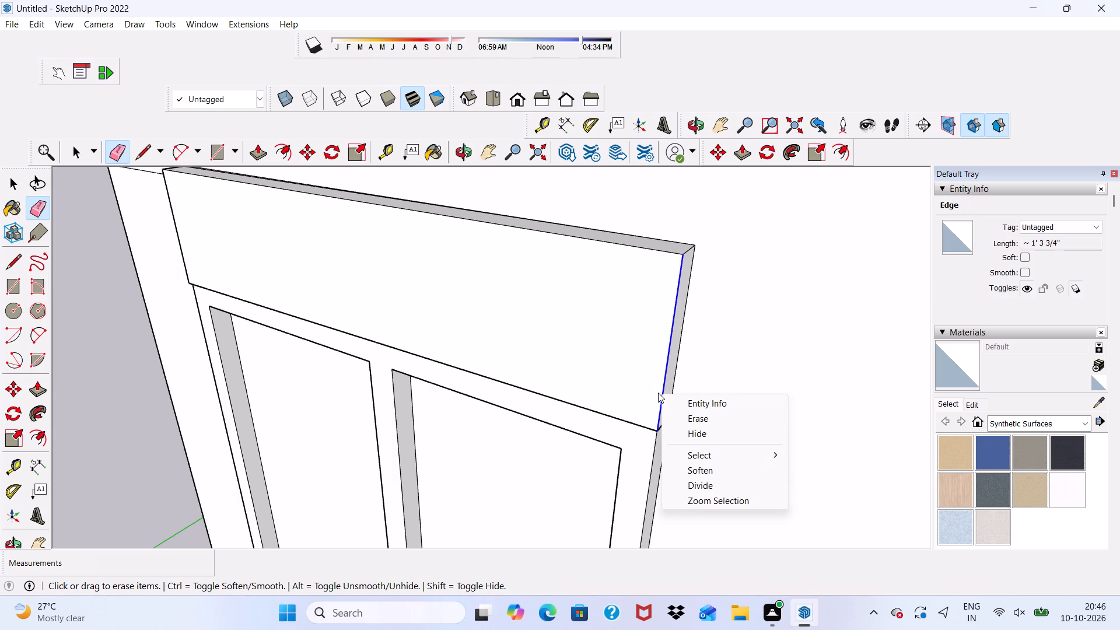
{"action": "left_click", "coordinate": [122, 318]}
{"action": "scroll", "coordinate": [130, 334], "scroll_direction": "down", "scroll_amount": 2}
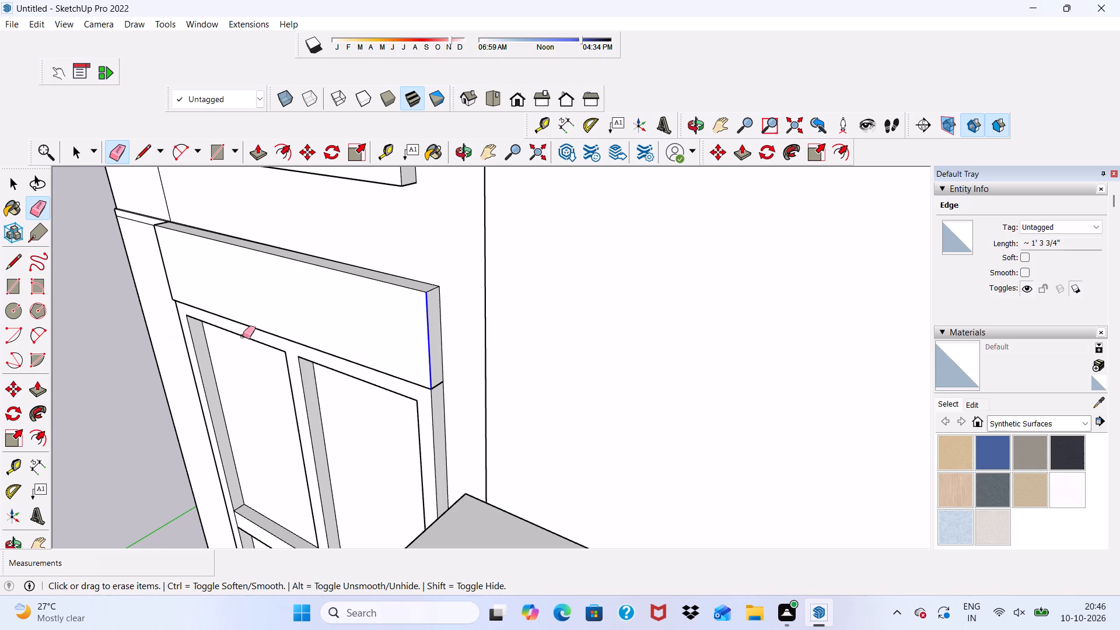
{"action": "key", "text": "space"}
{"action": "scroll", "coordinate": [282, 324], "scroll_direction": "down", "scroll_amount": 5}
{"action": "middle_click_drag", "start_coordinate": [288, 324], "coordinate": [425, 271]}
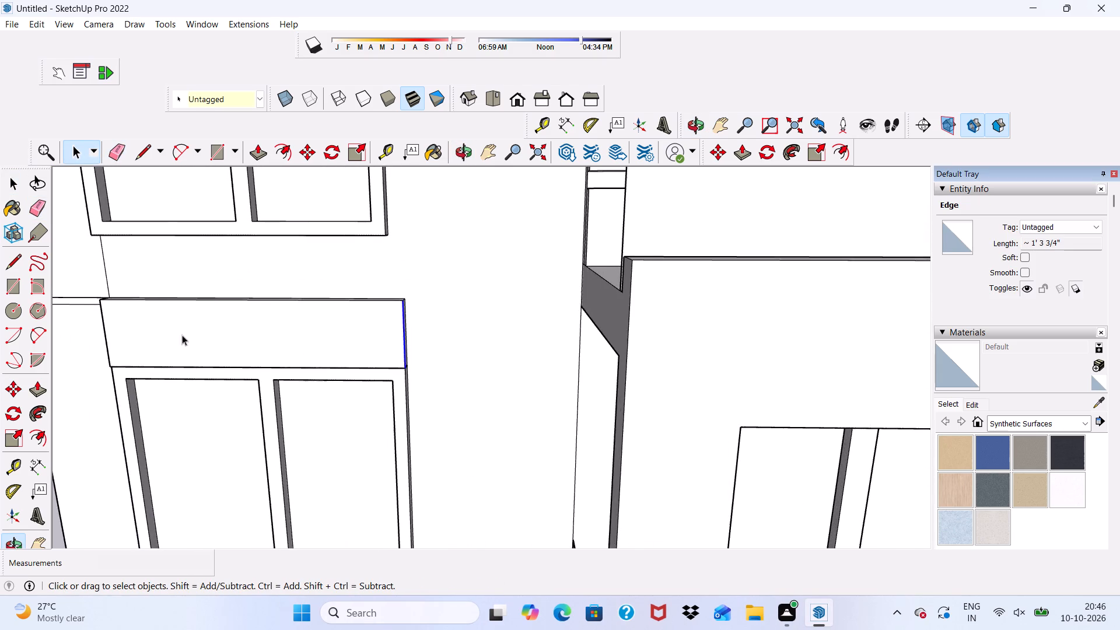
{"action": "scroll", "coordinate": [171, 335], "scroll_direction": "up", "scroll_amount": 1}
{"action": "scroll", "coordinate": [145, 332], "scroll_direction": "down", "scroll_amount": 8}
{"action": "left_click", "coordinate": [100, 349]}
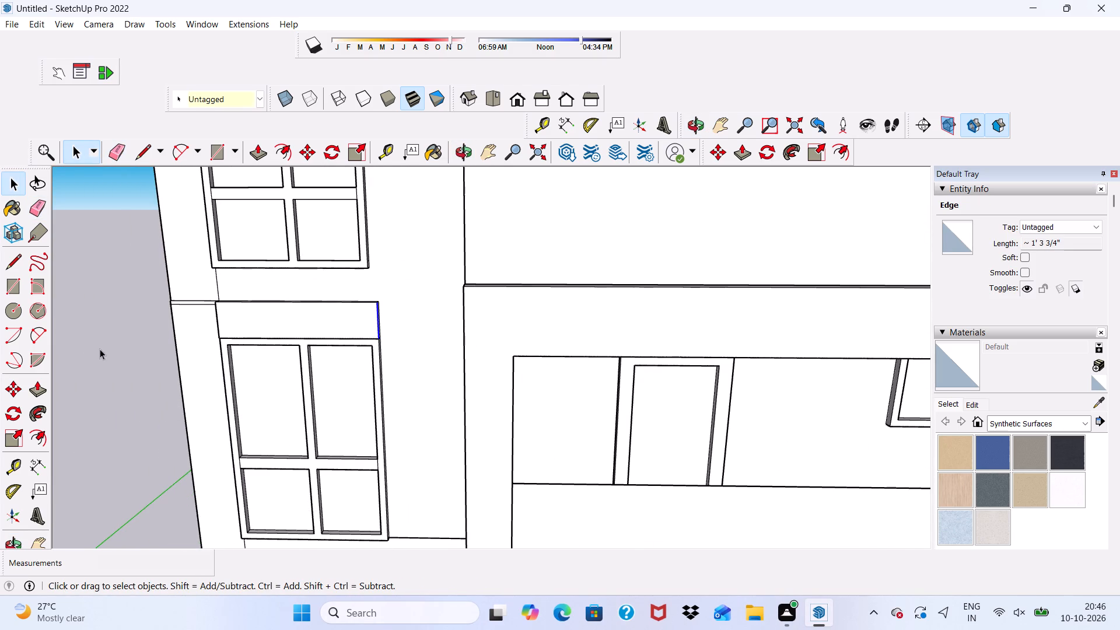
Undo the end-face edge erasure and the 3" extrusion of the panel above the third-level four-pane window.
{"action": "scroll", "coordinate": [198, 318], "scroll_direction": "up", "scroll_amount": 5}
{"action": "middle_click_drag", "start_coordinate": [203, 288], "coordinate": [399, 329]}
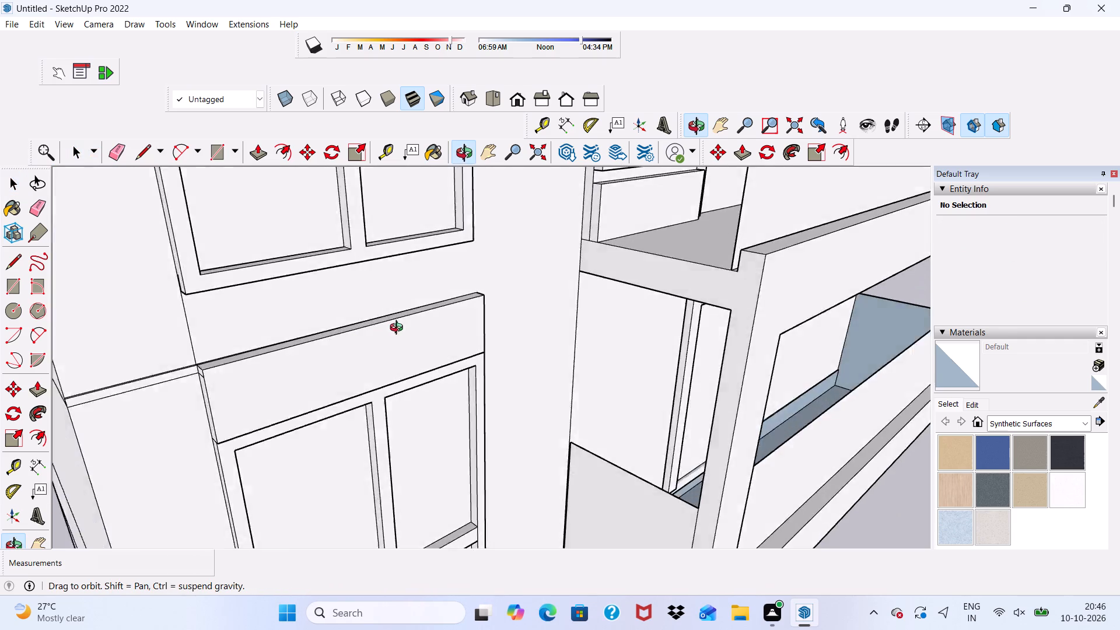
{"action": "middle_click_drag", "start_coordinate": [399, 329], "coordinate": [459, 289]}
{"action": "scroll", "coordinate": [114, 361], "scroll_direction": "up", "scroll_amount": 10}
{"action": "middle_click_drag", "start_coordinate": [153, 342], "coordinate": [163, 366]}
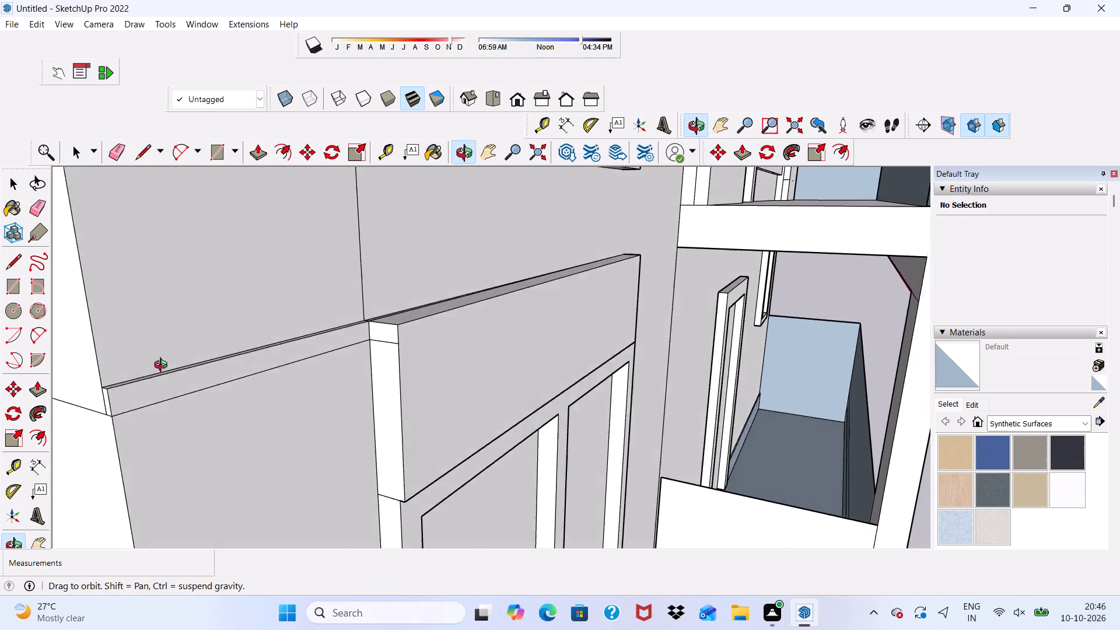
{"action": "middle_click_drag", "start_coordinate": [163, 366], "coordinate": [0, 261]}
{"action": "scroll", "coordinate": [357, 363], "scroll_direction": "up", "scroll_amount": 1}
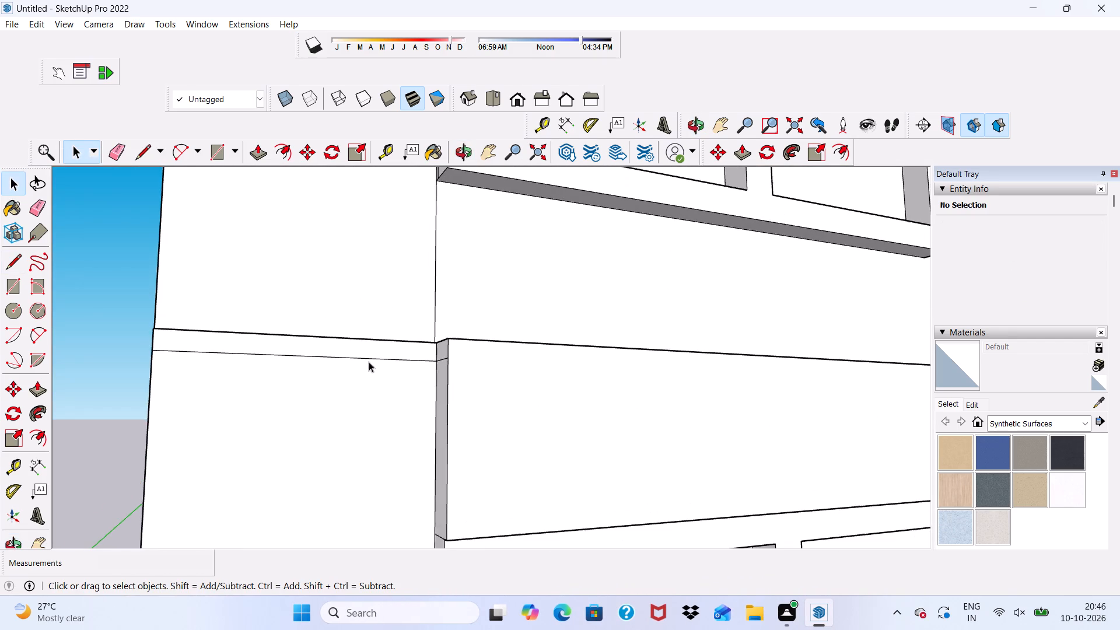
{"action": "scroll", "coordinate": [610, 311], "scroll_direction": "up", "scroll_amount": 3}
{"action": "scroll", "coordinate": [364, 303], "scroll_direction": "down", "scroll_amount": 10}
{"action": "scroll", "coordinate": [409, 278], "scroll_direction": "down", "scroll_amount": 10}
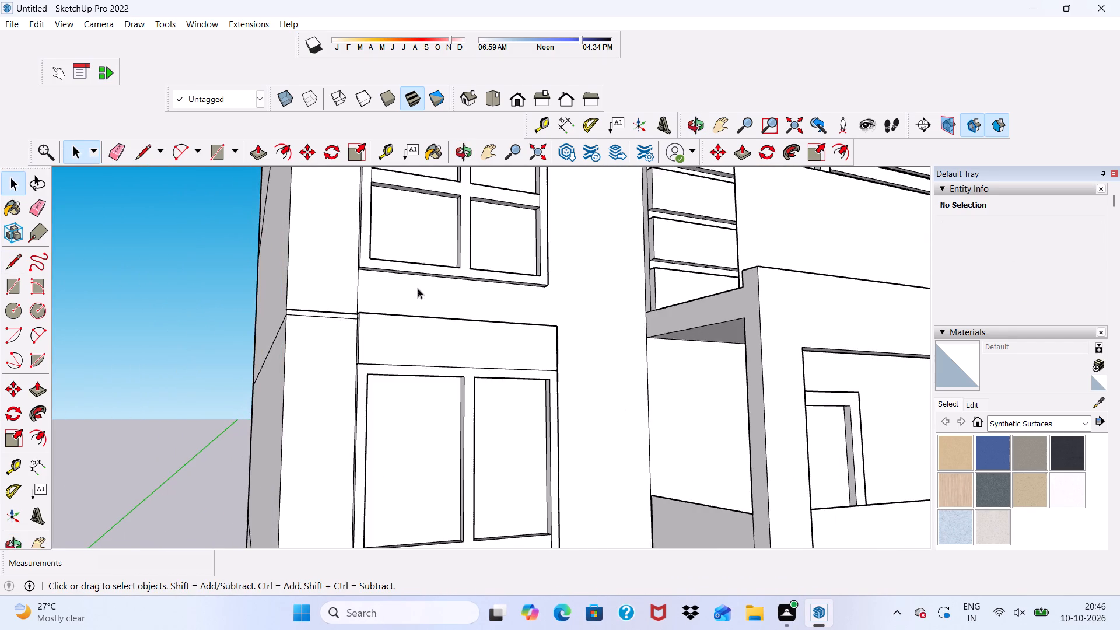
{"action": "middle_click_drag", "start_coordinate": [419, 281], "coordinate": [278, 229]}
{"action": "scroll", "coordinate": [331, 316], "scroll_direction": "up", "scroll_amount": 4}
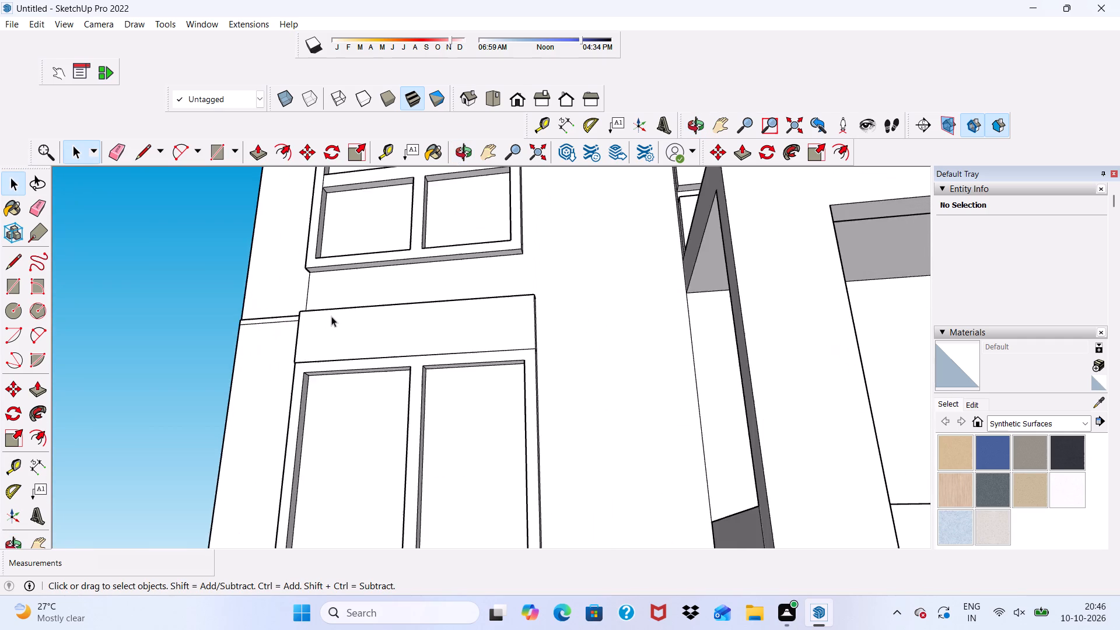
{"action": "scroll", "coordinate": [357, 361], "scroll_direction": "up", "scroll_amount": 4}
{"action": "key", "text": "ctrl+z"}
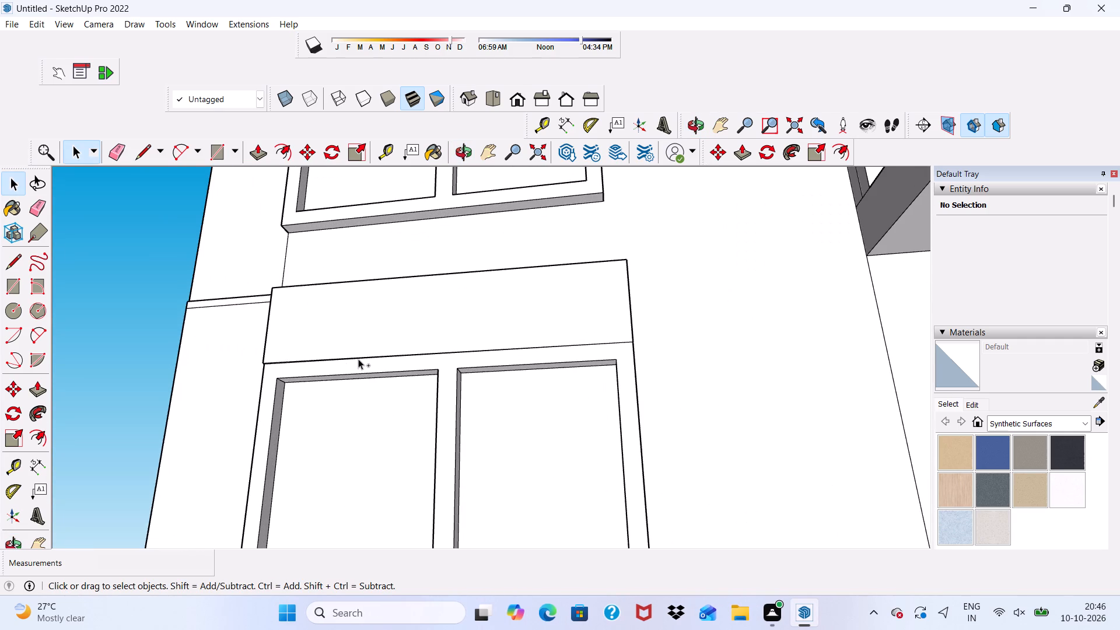
{"action": "key", "text": "ctrl+z"}
{"action": "left_click", "coordinate": [358, 359]}
Draw a rectangle about 5' 9 1/16" by 1' 3/4" from the floor line down, leaving a narrow gap above the third-level four-pane window.
{"action": "scroll", "coordinate": [358, 337], "scroll_direction": "down", "scroll_amount": 1}
{"action": "middle_click_drag", "start_coordinate": [358, 337], "coordinate": [351, 467]}
{"action": "left_click", "coordinate": [211, 146]}
{"action": "scroll", "coordinate": [341, 309], "scroll_direction": "up", "scroll_amount": 3}
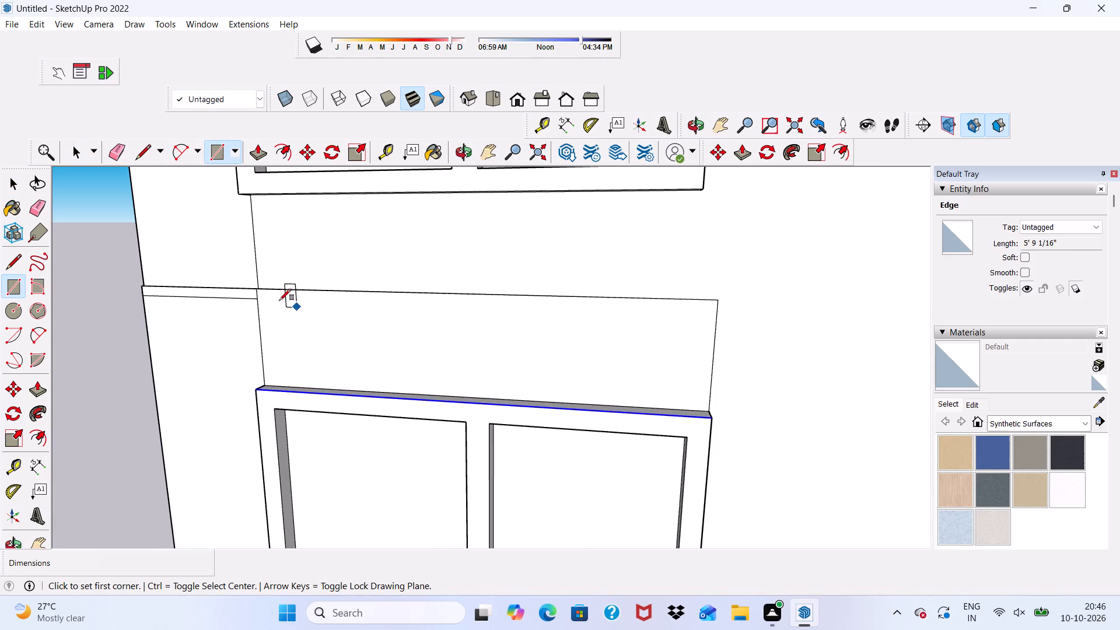
{"action": "left_click", "coordinate": [258, 289]}
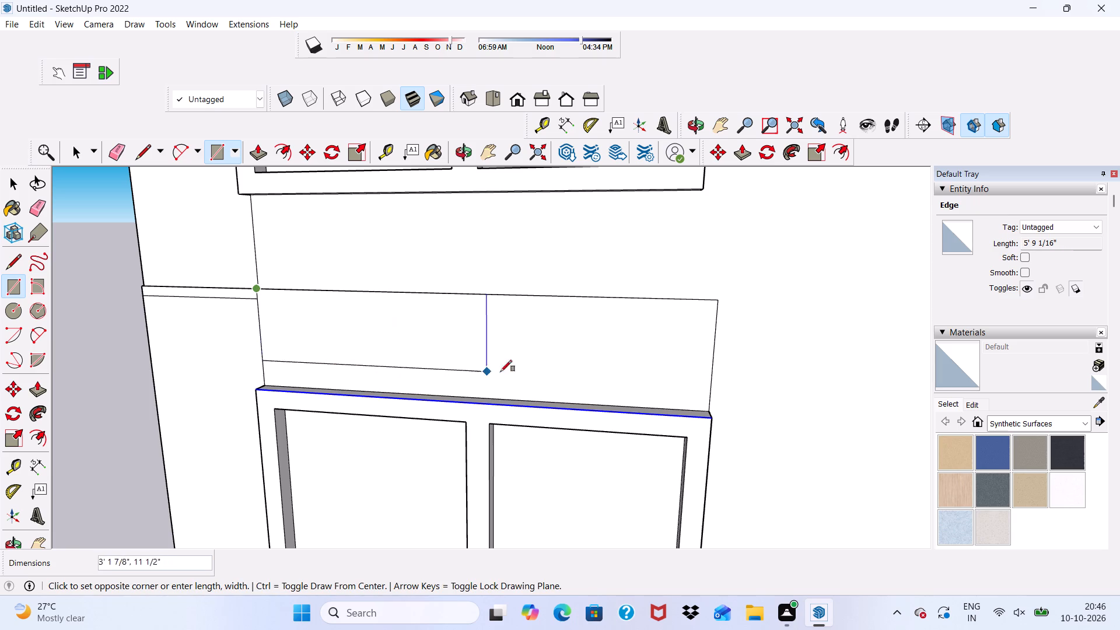
{"action": "left_click", "coordinate": [711, 391]}
{"action": "key", "text": "space"}
Push/Pull the new rectangle above the third-level four-pane window outward 3".
{"action": "left_click", "coordinate": [566, 351]}
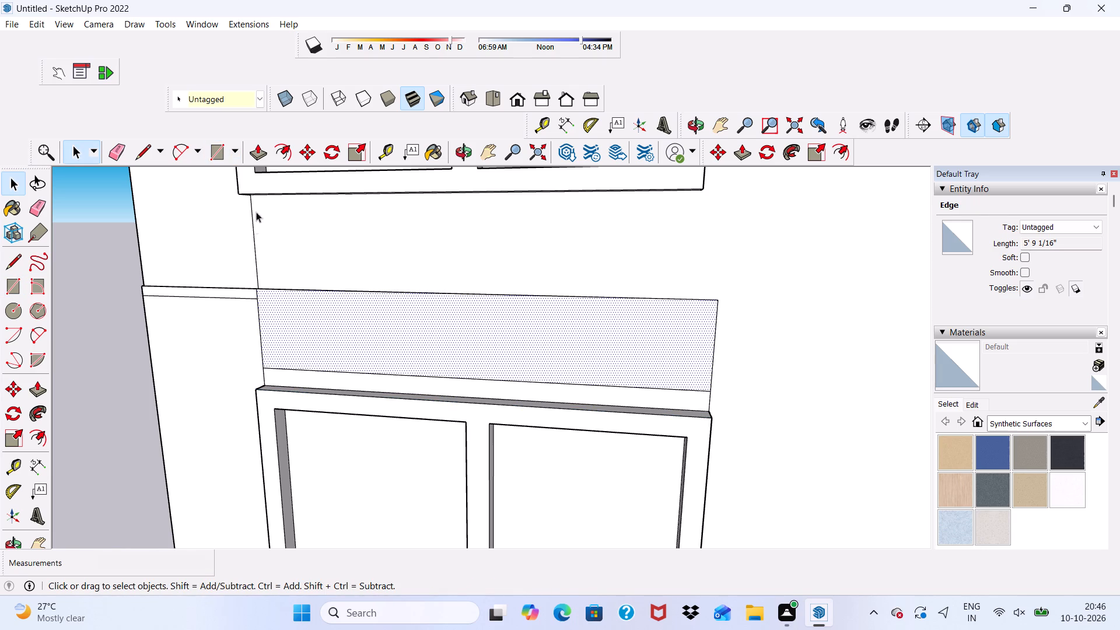
{"action": "left_click", "coordinate": [256, 151]}
{"action": "left_click", "coordinate": [337, 313]}
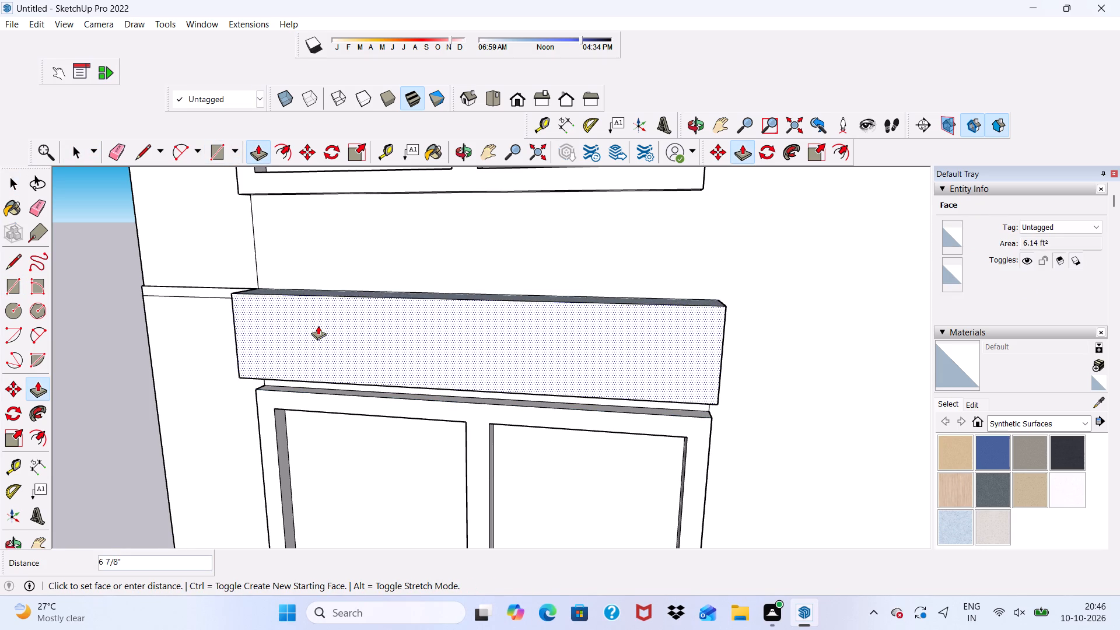
{"action": "type", "text": "3\""}
{"action": "key", "text": "Return"}
{"action": "key", "text": "space"}
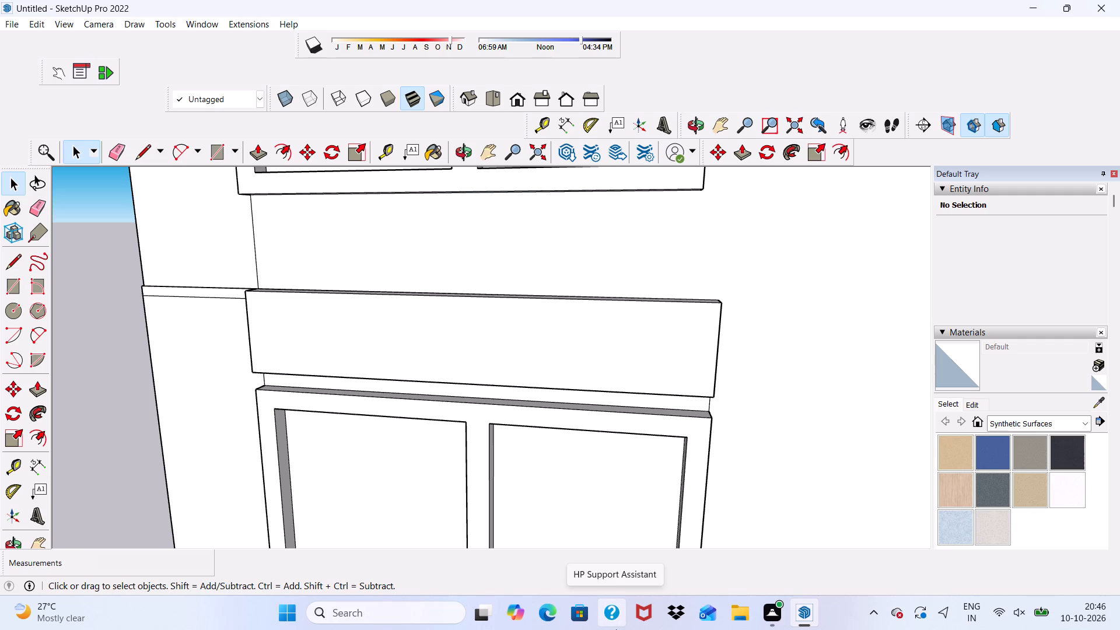
Erase the thin line below the floor line beside the raised panel and the small stray edge on the panel's adjoining end face.
{"action": "scroll", "coordinate": [260, 426], "scroll_direction": "down", "scroll_amount": 8}
{"action": "middle_click_drag", "start_coordinate": [345, 358], "coordinate": [402, 267]}
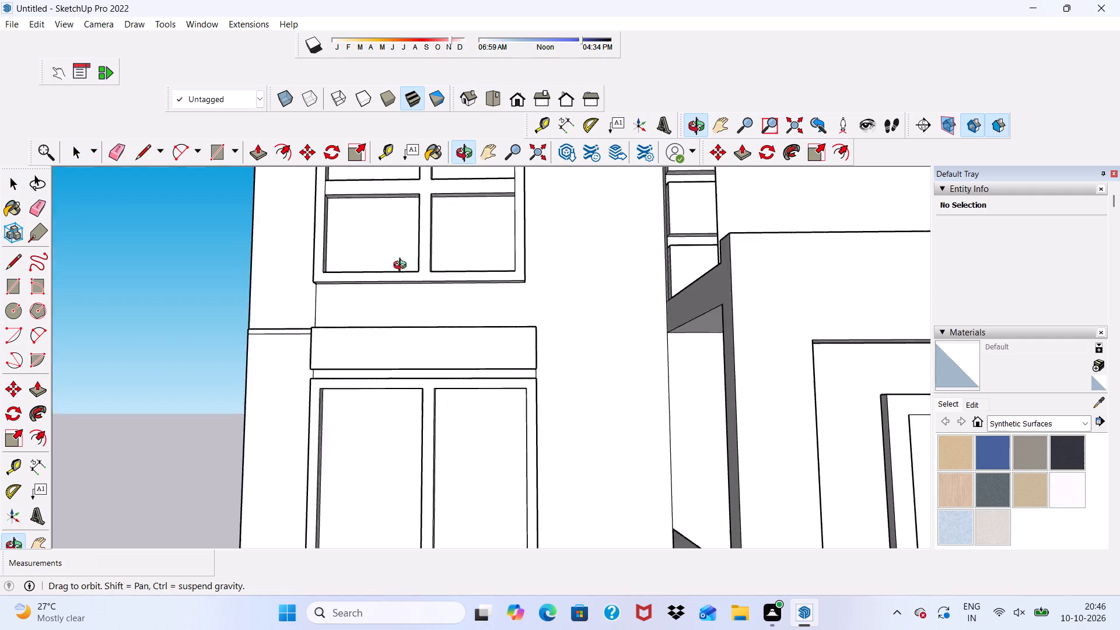
{"action": "middle_click_drag", "start_coordinate": [402, 267], "coordinate": [494, 393]}
{"action": "scroll", "coordinate": [282, 349], "scroll_direction": "up", "scroll_amount": 11}
{"action": "middle_click_drag", "start_coordinate": [267, 355], "coordinate": [275, 281]}
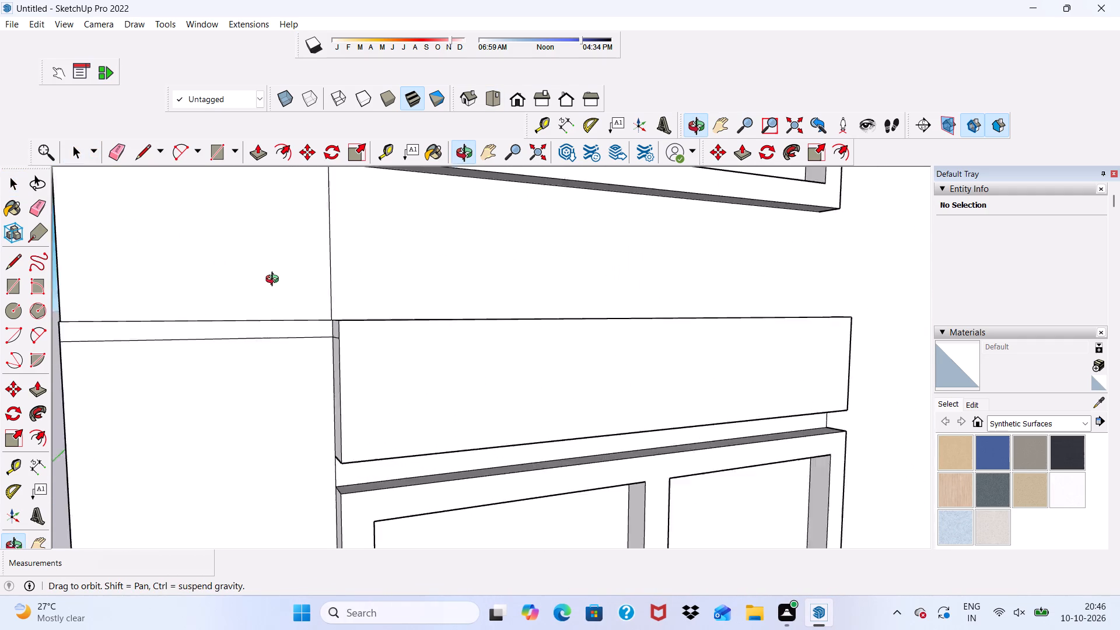
{"action": "middle_click_drag", "start_coordinate": [275, 281], "coordinate": [303, 235]}
{"action": "scroll", "coordinate": [334, 307], "scroll_direction": "up", "scroll_amount": 6}
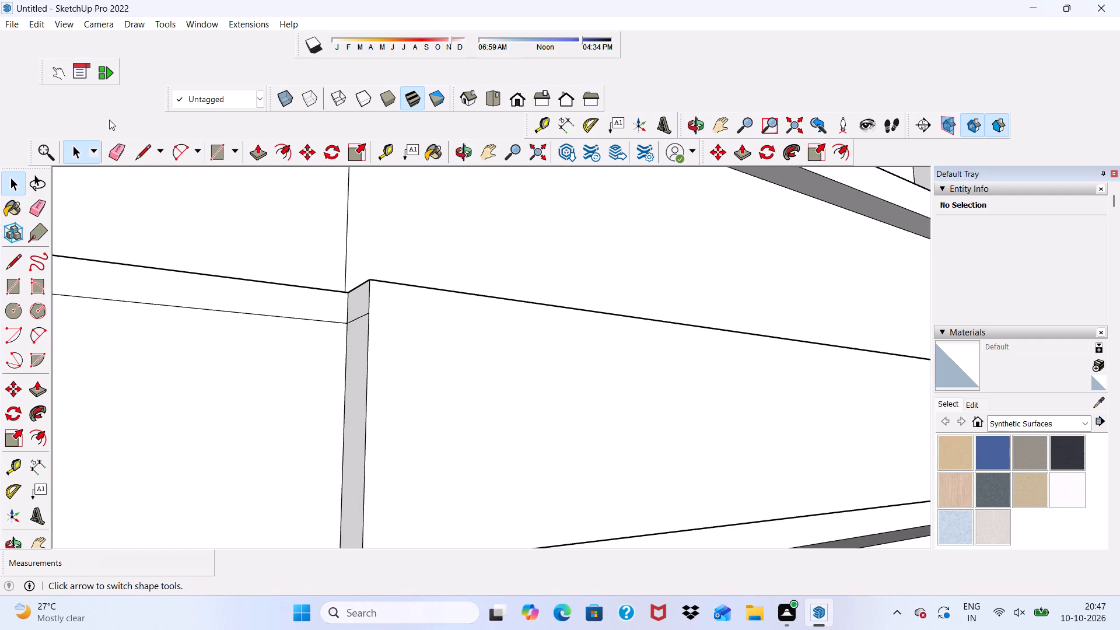
{"action": "left_click", "coordinate": [112, 150]}
{"action": "left_click_drag", "start_coordinate": [149, 287], "coordinate": [150, 318]}
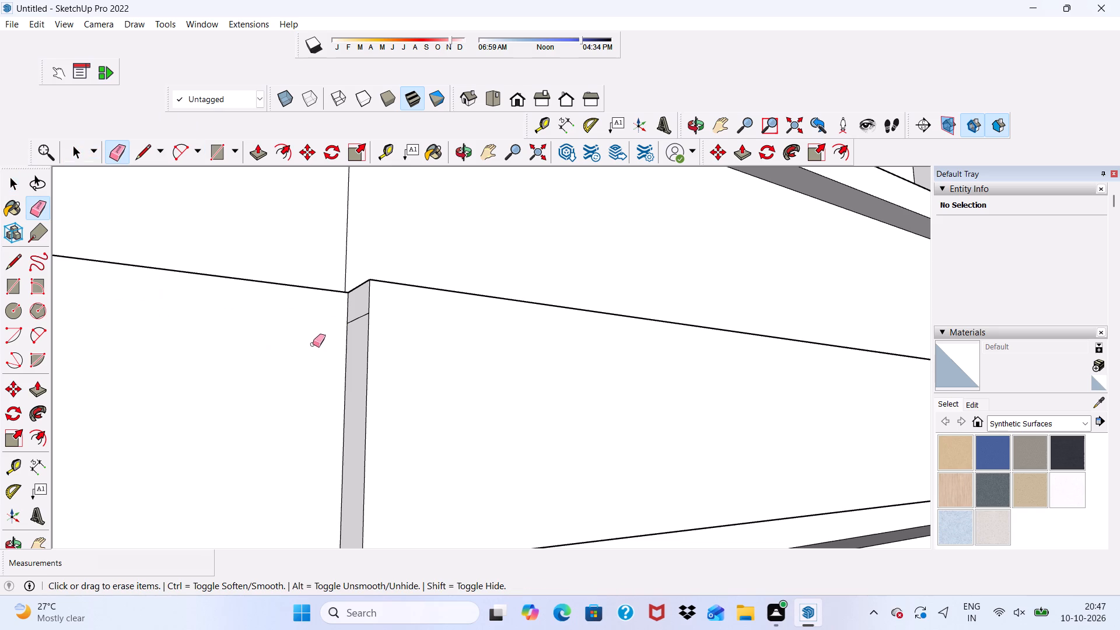
{"action": "left_click_drag", "start_coordinate": [354, 318], "coordinate": [359, 324]}
{"action": "scroll", "coordinate": [337, 312], "scroll_direction": "down", "scroll_amount": 10}
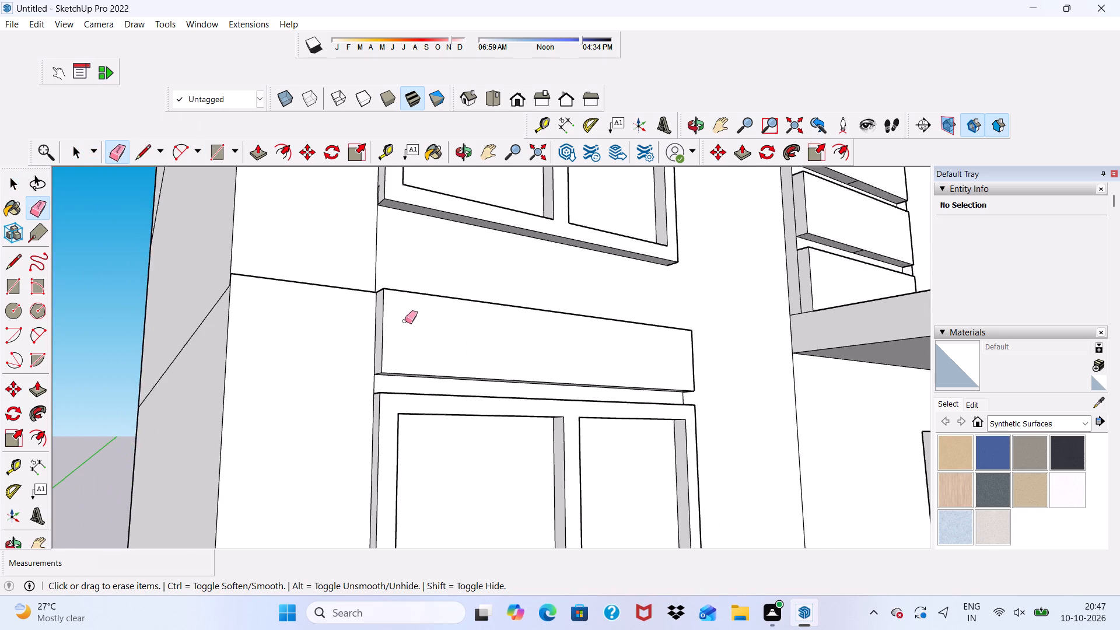
{"action": "scroll", "coordinate": [405, 321], "scroll_direction": "down", "scroll_amount": 3}
{"action": "middle_click_drag", "start_coordinate": [404, 317], "coordinate": [187, 387]}
{"action": "key", "text": "space"}
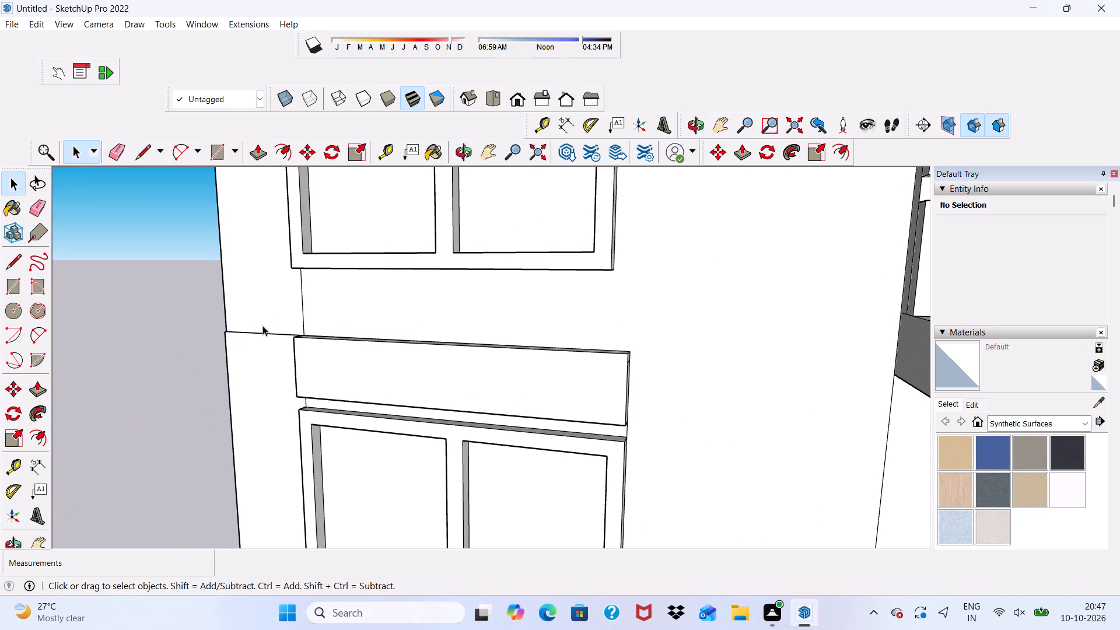
Draw a rectangle about 5' 9 15/16" by 1' 1 3/8" on the wall between the fourth-level four-pane window and the raised panel below it.
{"action": "scroll", "coordinate": [262, 325], "scroll_direction": "up", "scroll_amount": 1}
{"action": "left_click", "coordinate": [217, 153]}
{"action": "middle_click_drag", "start_coordinate": [365, 355], "coordinate": [363, 353]}
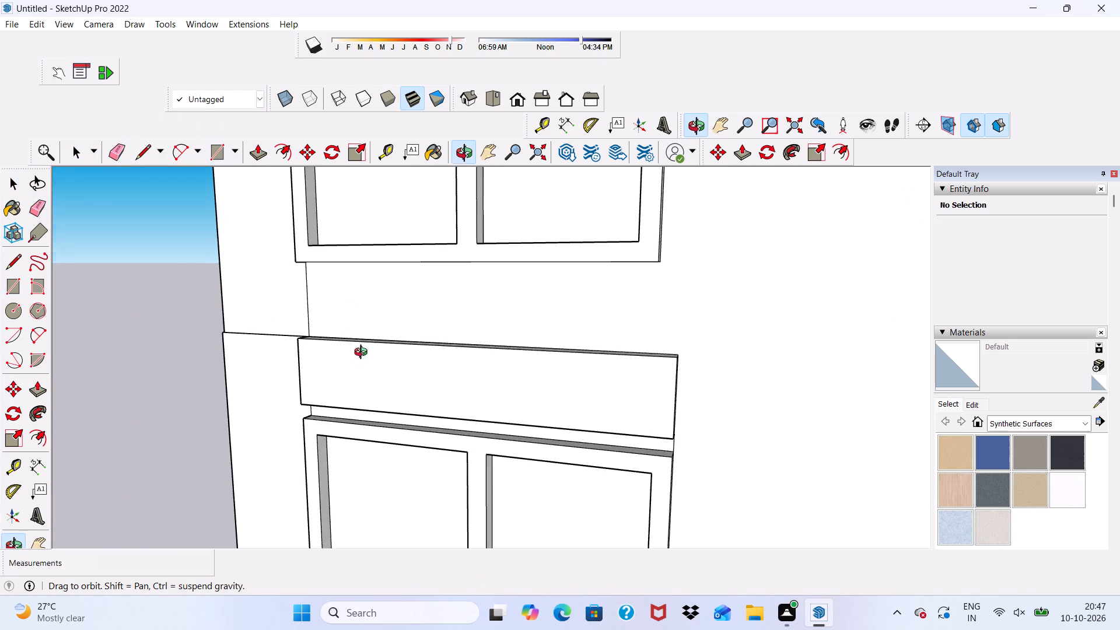
{"action": "middle_click_drag", "start_coordinate": [363, 353], "coordinate": [402, 250]}
{"action": "scroll", "coordinate": [404, 250], "scroll_direction": "up", "scroll_amount": 3}
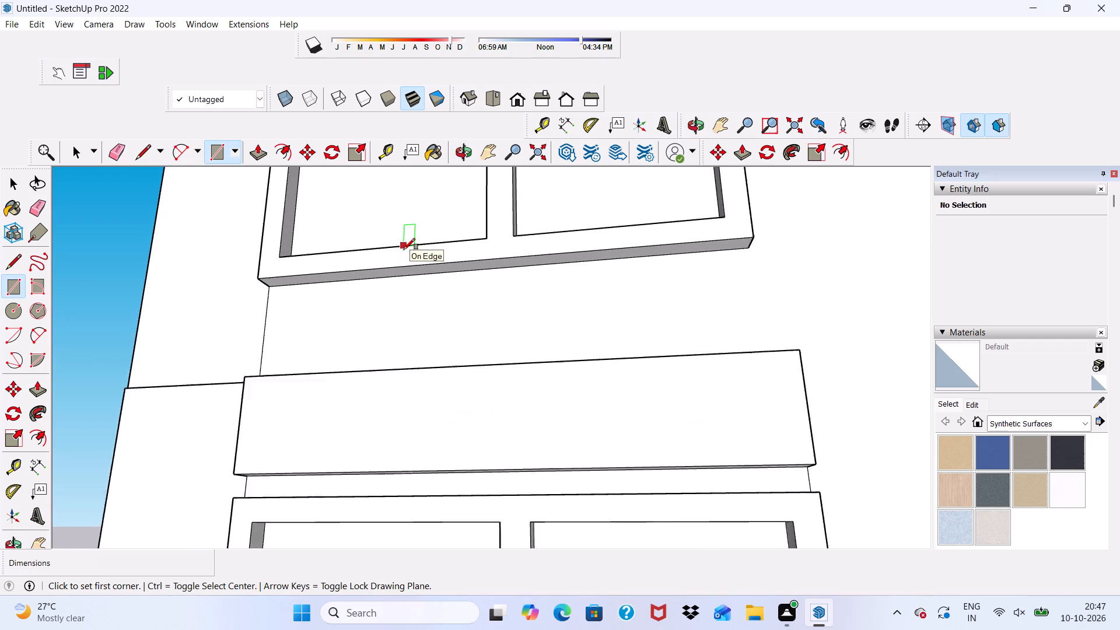
{"action": "scroll", "coordinate": [404, 250], "scroll_direction": "up", "scroll_amount": 2}
{"action": "scroll", "coordinate": [404, 250], "scroll_direction": "down", "scroll_amount": 2}
{"action": "middle_click_drag", "start_coordinate": [394, 262], "coordinate": [453, 220]}
{"action": "scroll", "coordinate": [230, 318], "scroll_direction": "up", "scroll_amount": 9}
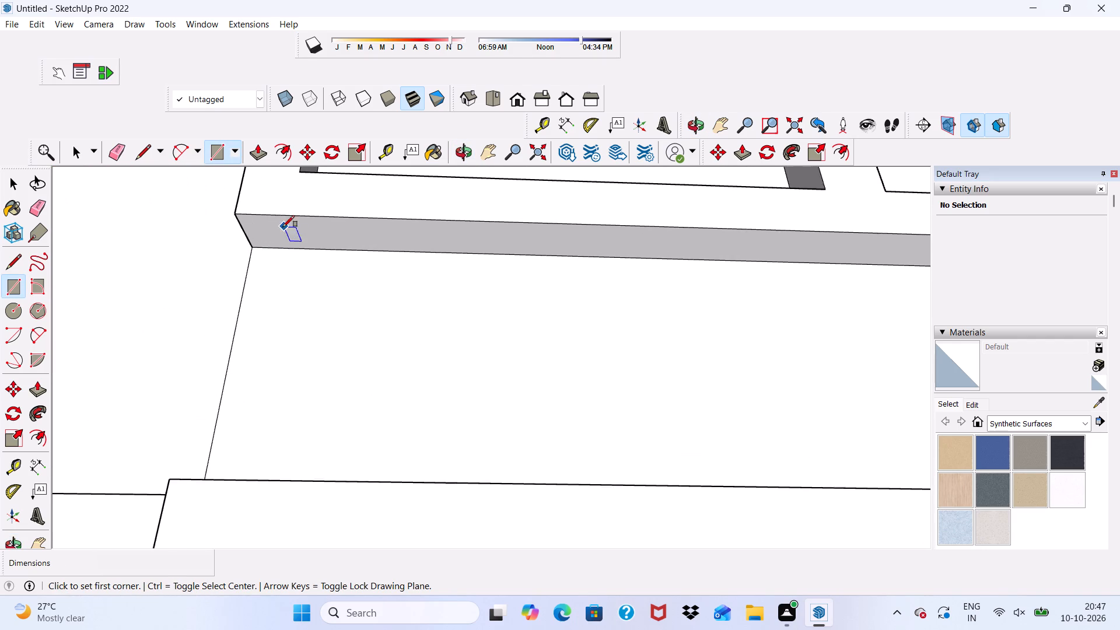
{"action": "scroll", "coordinate": [283, 227], "scroll_direction": "down", "scroll_amount": 1}
{"action": "left_click", "coordinate": [254, 249]}
{"action": "scroll", "coordinate": [233, 282], "scroll_direction": "down", "scroll_amount": 6}
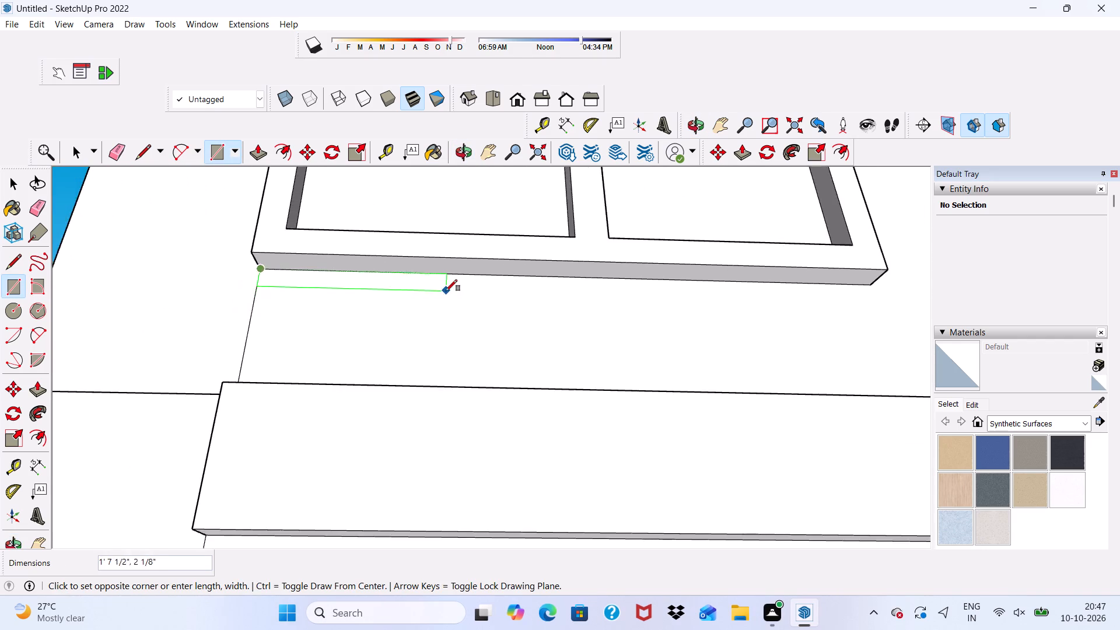
{"action": "scroll", "coordinate": [446, 291], "scroll_direction": "down", "scroll_amount": 4}
{"action": "middle_click_drag", "start_coordinate": [580, 366], "coordinate": [509, 459]}
{"action": "scroll", "coordinate": [743, 371], "scroll_direction": "up", "scroll_amount": 3}
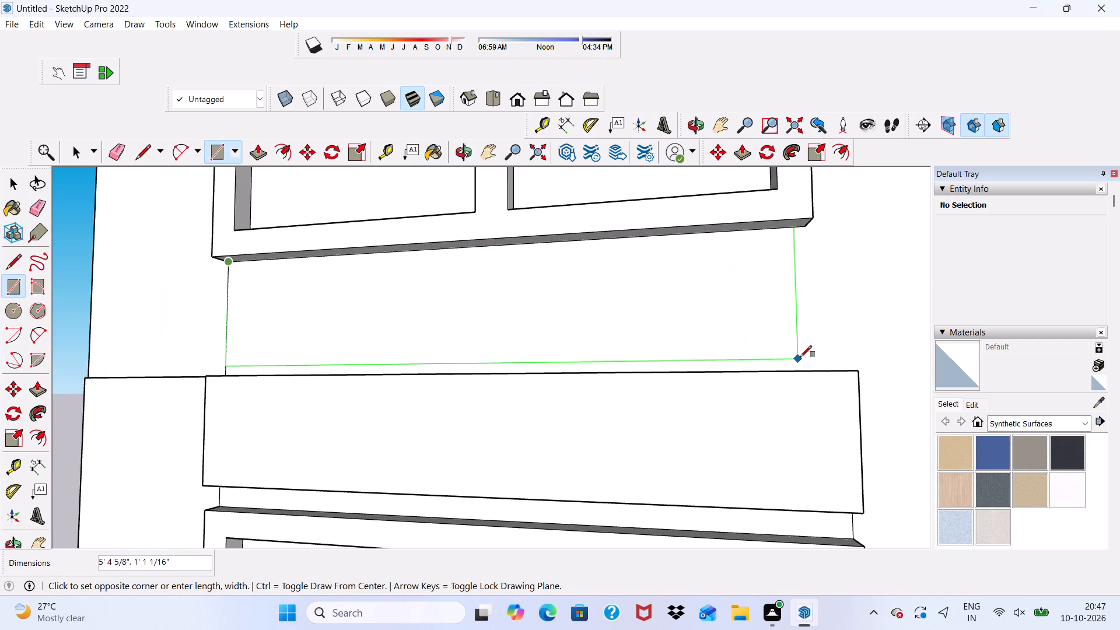
{"action": "left_click", "coordinate": [857, 362]}
{"action": "key", "text": "space"}
Push/Pull the new rectangle beneath the fourth-level four-pane window outward about 1 5/8".
{"action": "scroll", "coordinate": [775, 286], "scroll_direction": "down", "scroll_amount": 5}
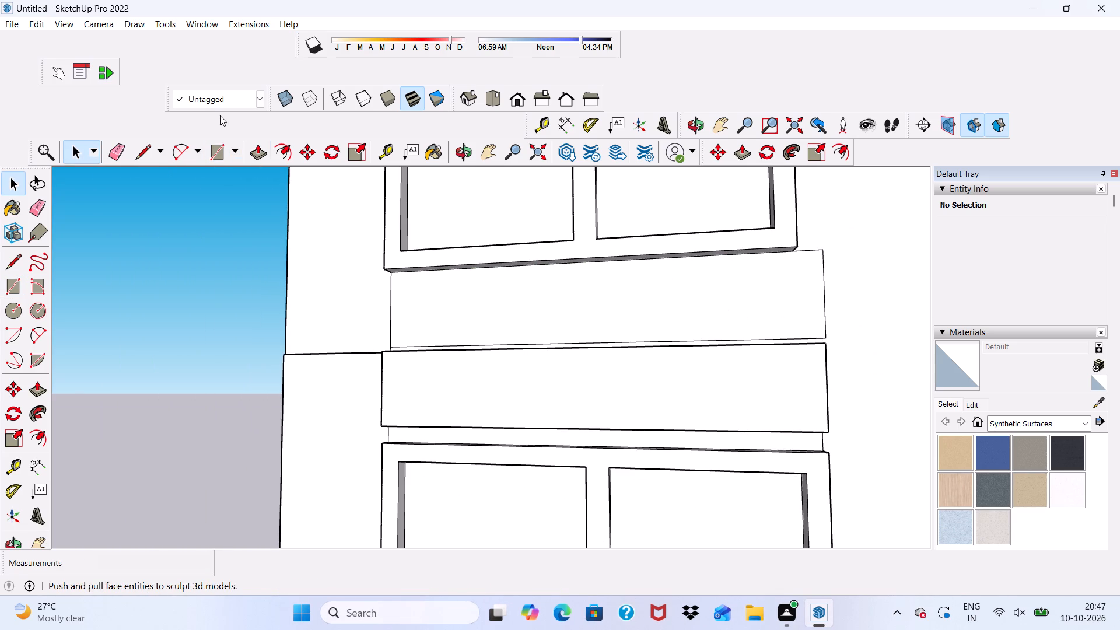
{"action": "left_click", "coordinate": [261, 151]}
{"action": "left_click", "coordinate": [469, 309]}
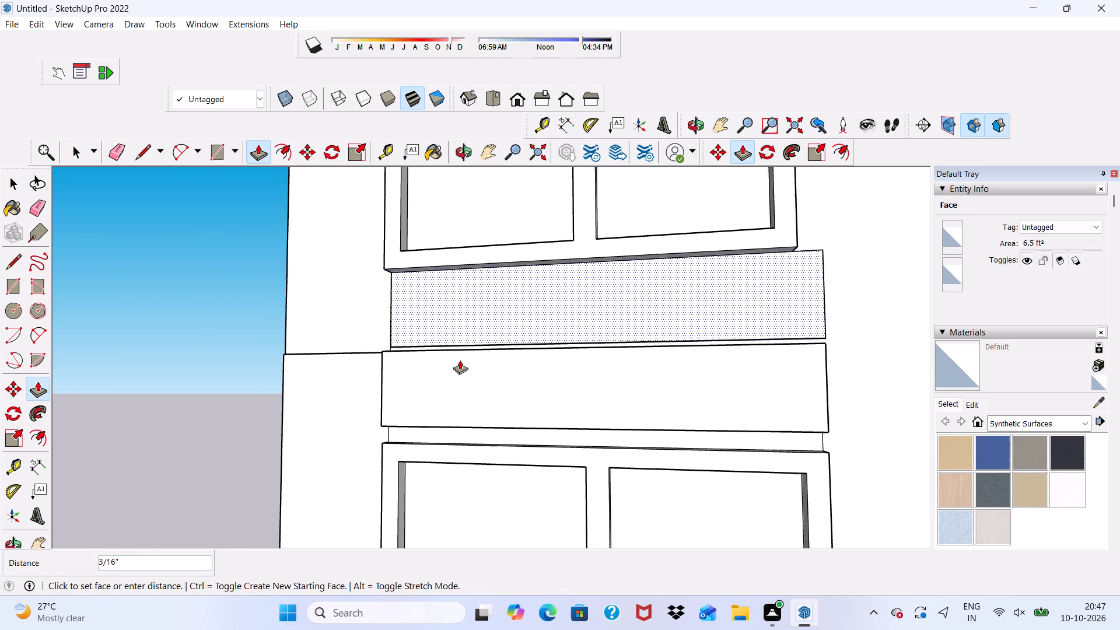
{"action": "left_click", "coordinate": [460, 379]}
Examine the two raised panels between the third- and fourth-level windows from the front and against the whole facade.
{"action": "scroll", "coordinate": [411, 340], "scroll_direction": "down", "scroll_amount": 6}
{"action": "middle_click_drag", "start_coordinate": [539, 330], "coordinate": [288, 388]}
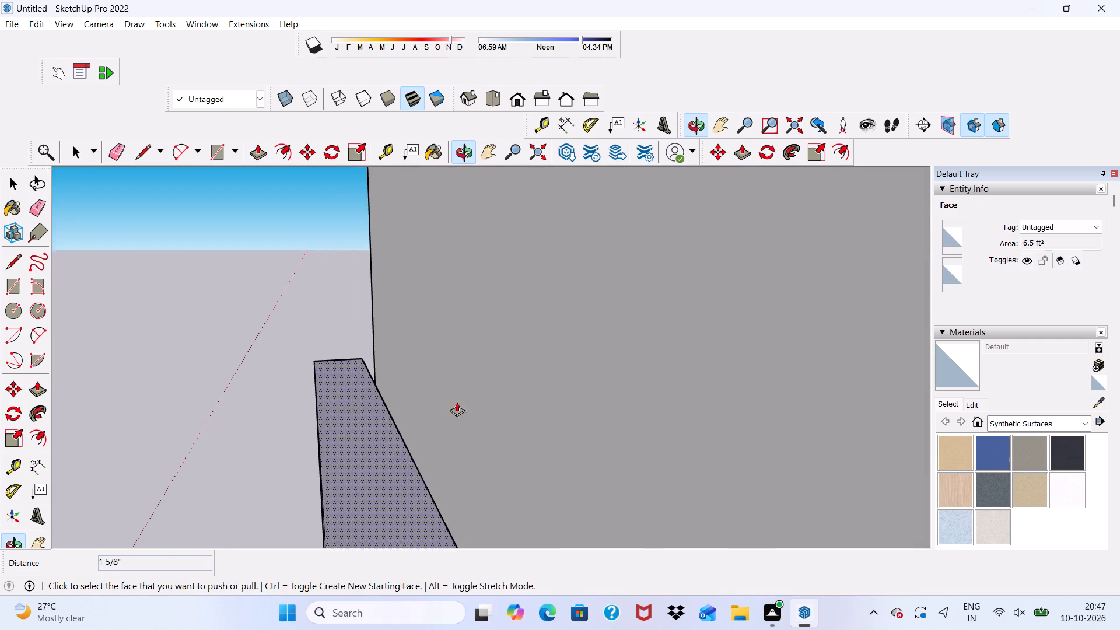
{"action": "left_click", "coordinate": [520, 96]}
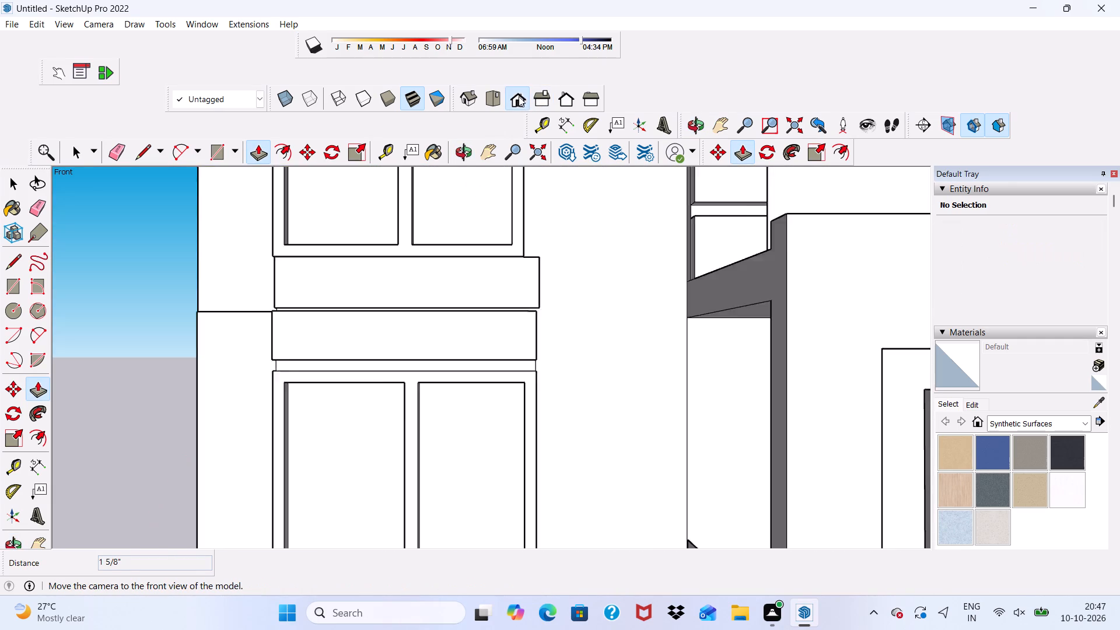
{"action": "scroll", "coordinate": [472, 205], "scroll_direction": "down", "scroll_amount": 20}
{"action": "scroll", "coordinate": [472, 205], "scroll_direction": "down", "scroll_amount": 5}
{"action": "middle_click_drag", "start_coordinate": [600, 386], "coordinate": [599, 301]}
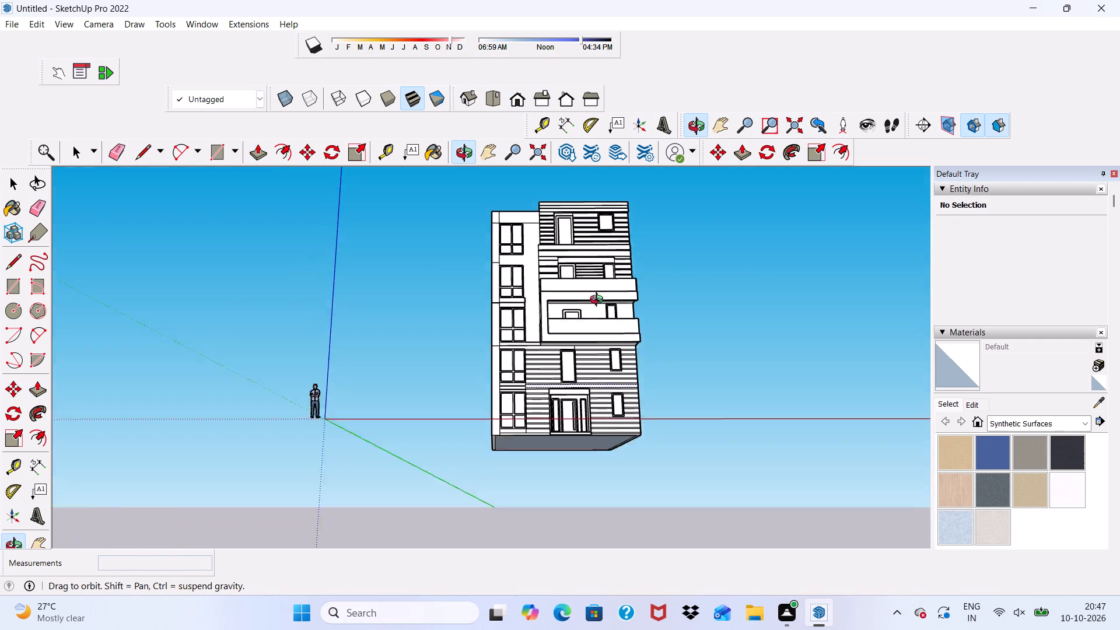
{"action": "middle_click_drag", "start_coordinate": [599, 301], "coordinate": [628, 423]}
{"action": "scroll", "coordinate": [558, 236], "scroll_direction": "up", "scroll_amount": 5}
{"action": "scroll", "coordinate": [512, 289], "scroll_direction": "up", "scroll_amount": 8}
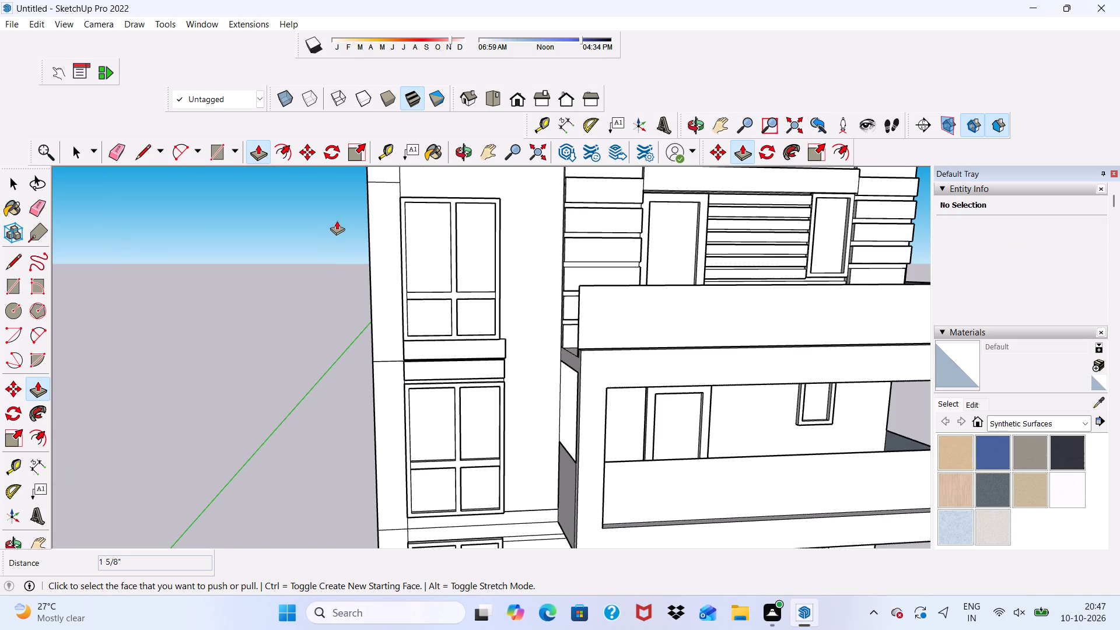
{"action": "key", "text": "space"}
{"action": "scroll", "coordinate": [429, 235], "scroll_direction": "down", "scroll_amount": 8}
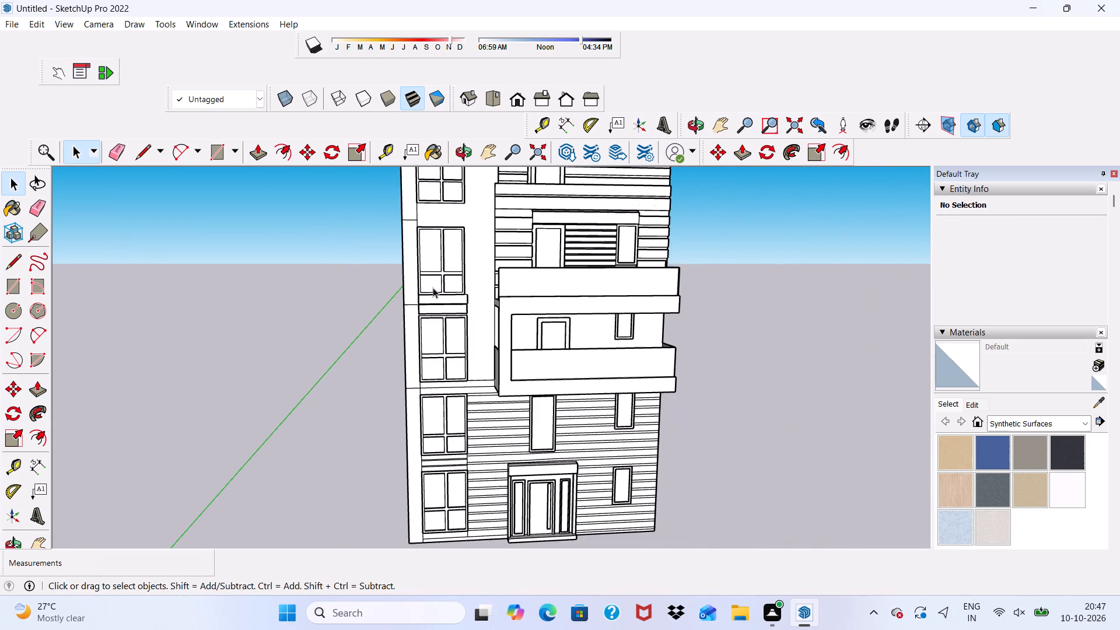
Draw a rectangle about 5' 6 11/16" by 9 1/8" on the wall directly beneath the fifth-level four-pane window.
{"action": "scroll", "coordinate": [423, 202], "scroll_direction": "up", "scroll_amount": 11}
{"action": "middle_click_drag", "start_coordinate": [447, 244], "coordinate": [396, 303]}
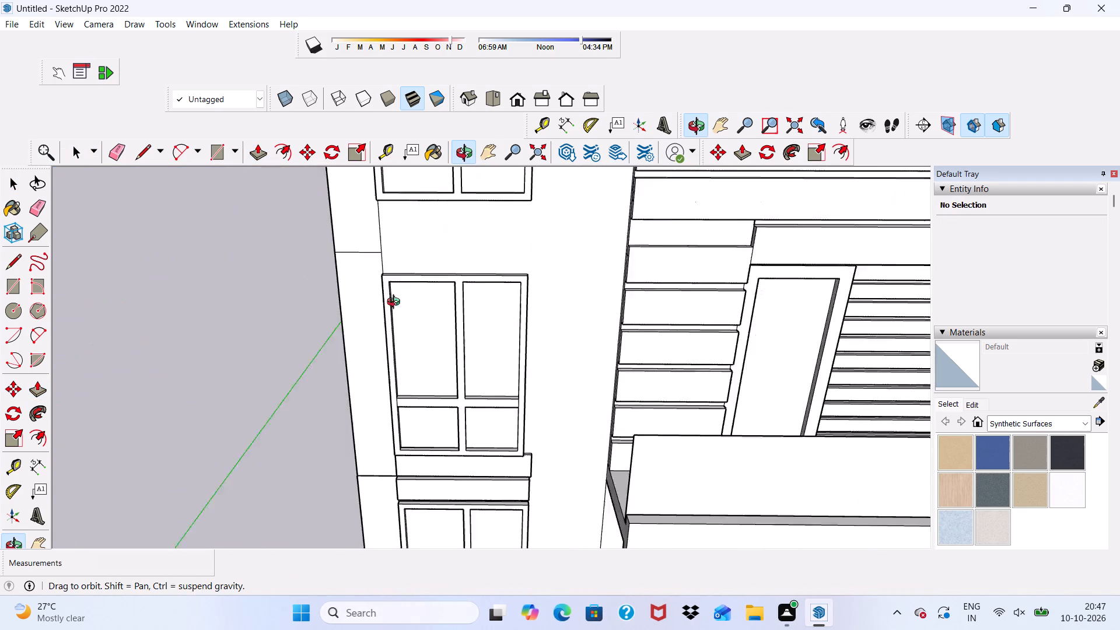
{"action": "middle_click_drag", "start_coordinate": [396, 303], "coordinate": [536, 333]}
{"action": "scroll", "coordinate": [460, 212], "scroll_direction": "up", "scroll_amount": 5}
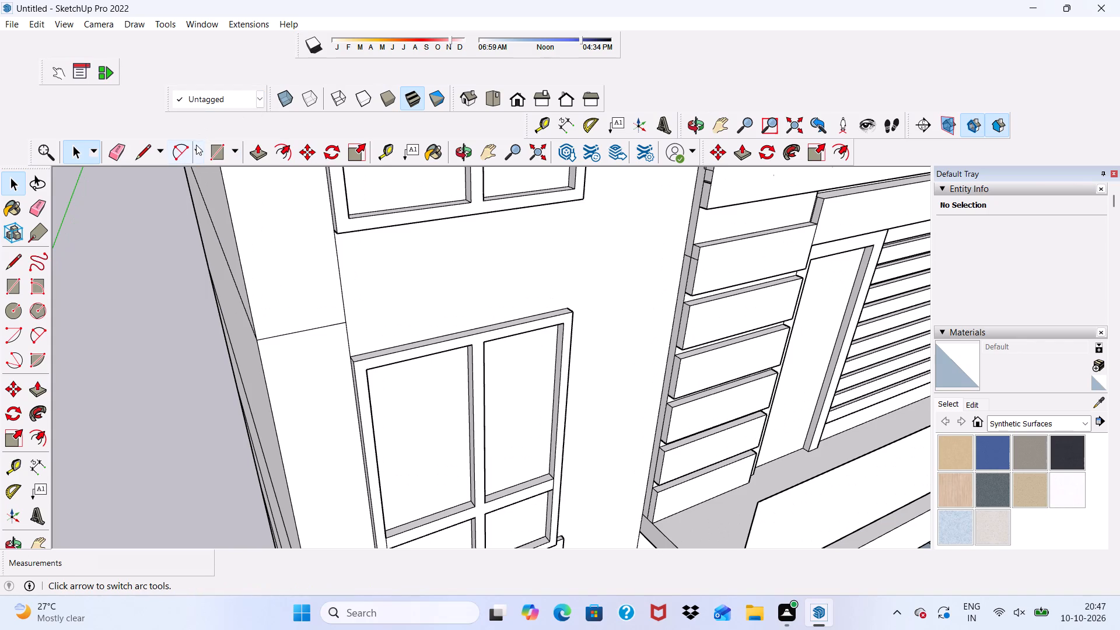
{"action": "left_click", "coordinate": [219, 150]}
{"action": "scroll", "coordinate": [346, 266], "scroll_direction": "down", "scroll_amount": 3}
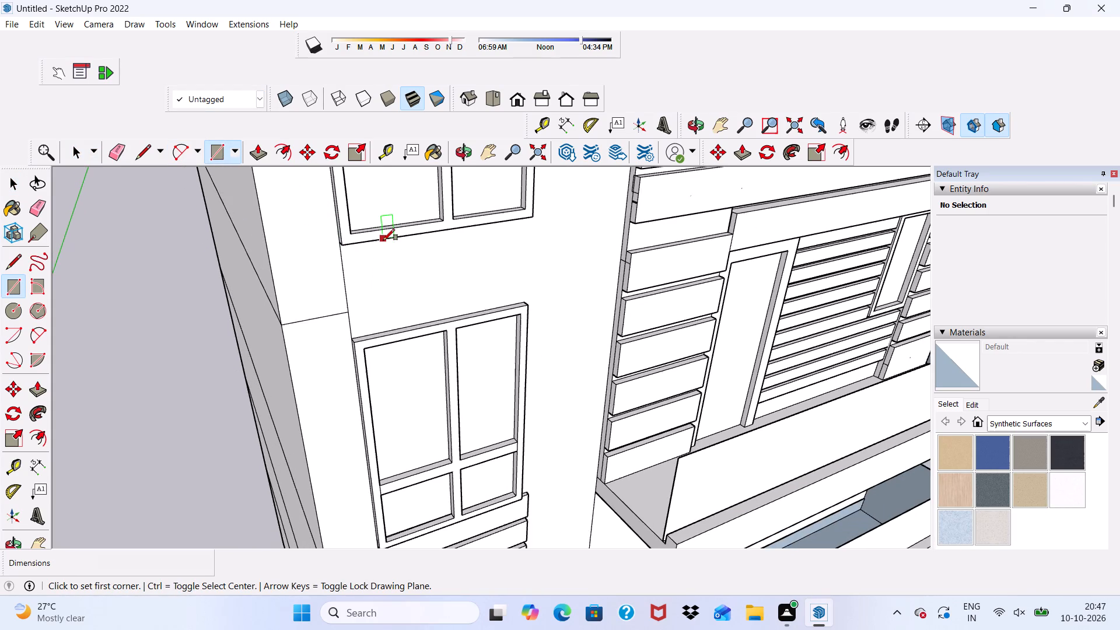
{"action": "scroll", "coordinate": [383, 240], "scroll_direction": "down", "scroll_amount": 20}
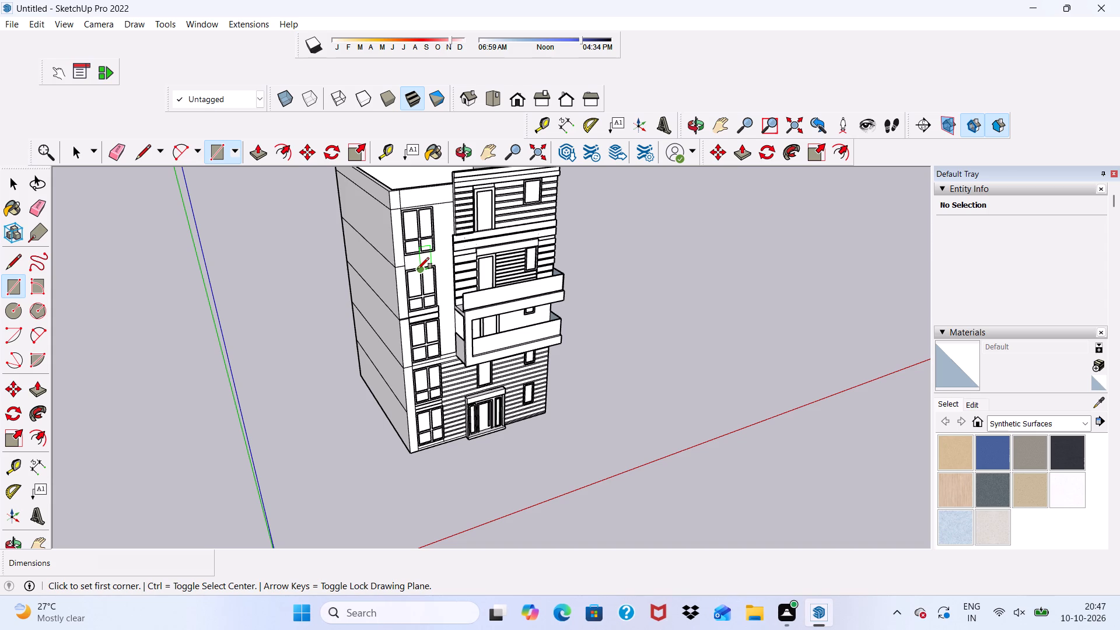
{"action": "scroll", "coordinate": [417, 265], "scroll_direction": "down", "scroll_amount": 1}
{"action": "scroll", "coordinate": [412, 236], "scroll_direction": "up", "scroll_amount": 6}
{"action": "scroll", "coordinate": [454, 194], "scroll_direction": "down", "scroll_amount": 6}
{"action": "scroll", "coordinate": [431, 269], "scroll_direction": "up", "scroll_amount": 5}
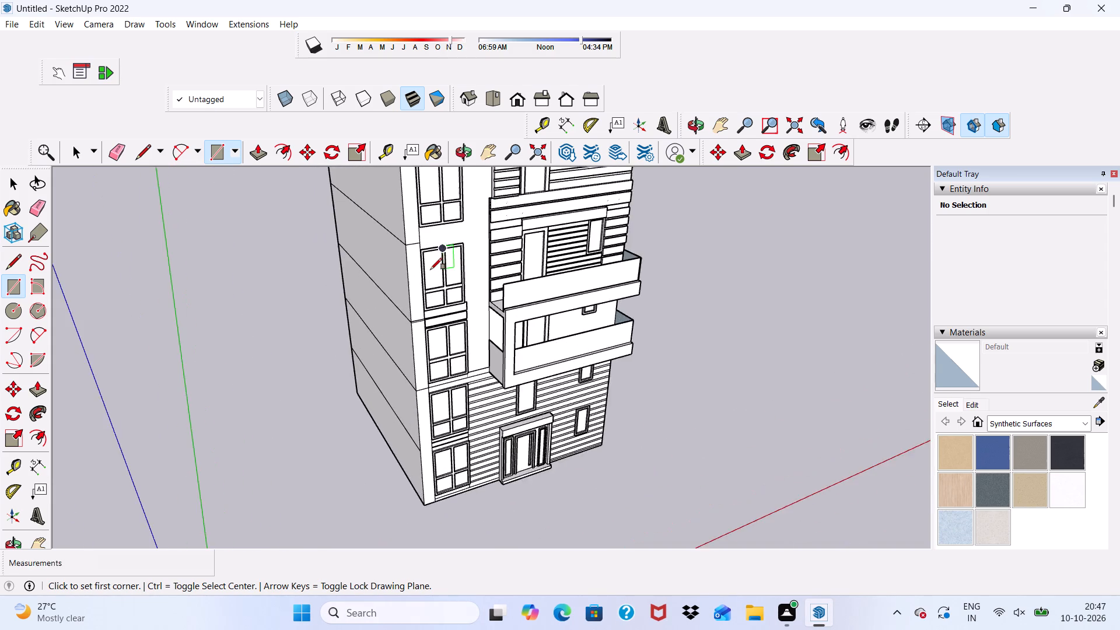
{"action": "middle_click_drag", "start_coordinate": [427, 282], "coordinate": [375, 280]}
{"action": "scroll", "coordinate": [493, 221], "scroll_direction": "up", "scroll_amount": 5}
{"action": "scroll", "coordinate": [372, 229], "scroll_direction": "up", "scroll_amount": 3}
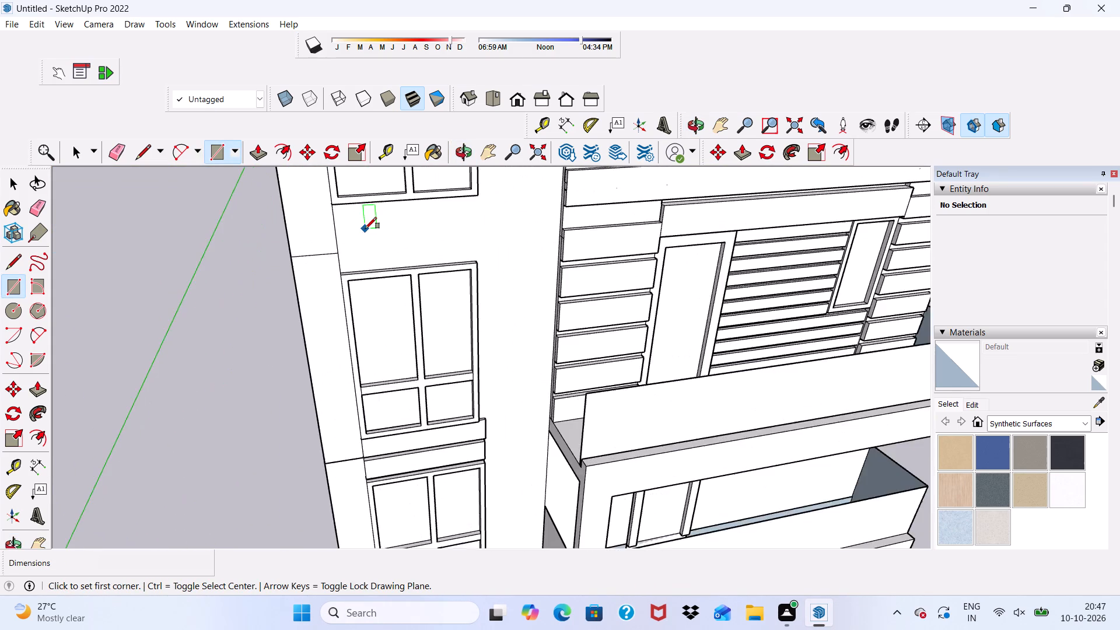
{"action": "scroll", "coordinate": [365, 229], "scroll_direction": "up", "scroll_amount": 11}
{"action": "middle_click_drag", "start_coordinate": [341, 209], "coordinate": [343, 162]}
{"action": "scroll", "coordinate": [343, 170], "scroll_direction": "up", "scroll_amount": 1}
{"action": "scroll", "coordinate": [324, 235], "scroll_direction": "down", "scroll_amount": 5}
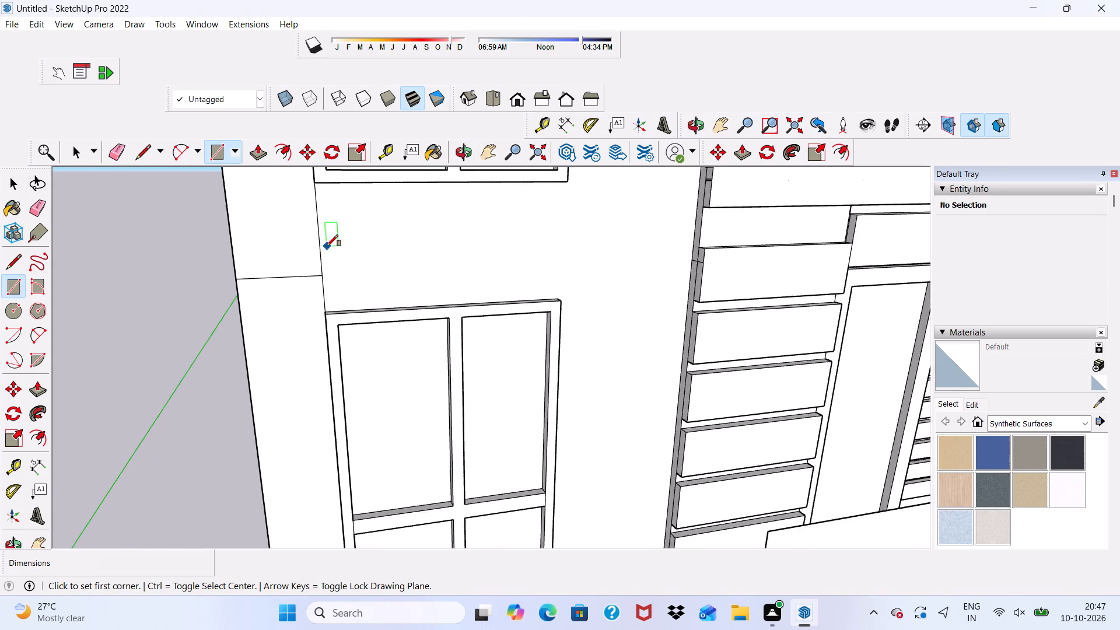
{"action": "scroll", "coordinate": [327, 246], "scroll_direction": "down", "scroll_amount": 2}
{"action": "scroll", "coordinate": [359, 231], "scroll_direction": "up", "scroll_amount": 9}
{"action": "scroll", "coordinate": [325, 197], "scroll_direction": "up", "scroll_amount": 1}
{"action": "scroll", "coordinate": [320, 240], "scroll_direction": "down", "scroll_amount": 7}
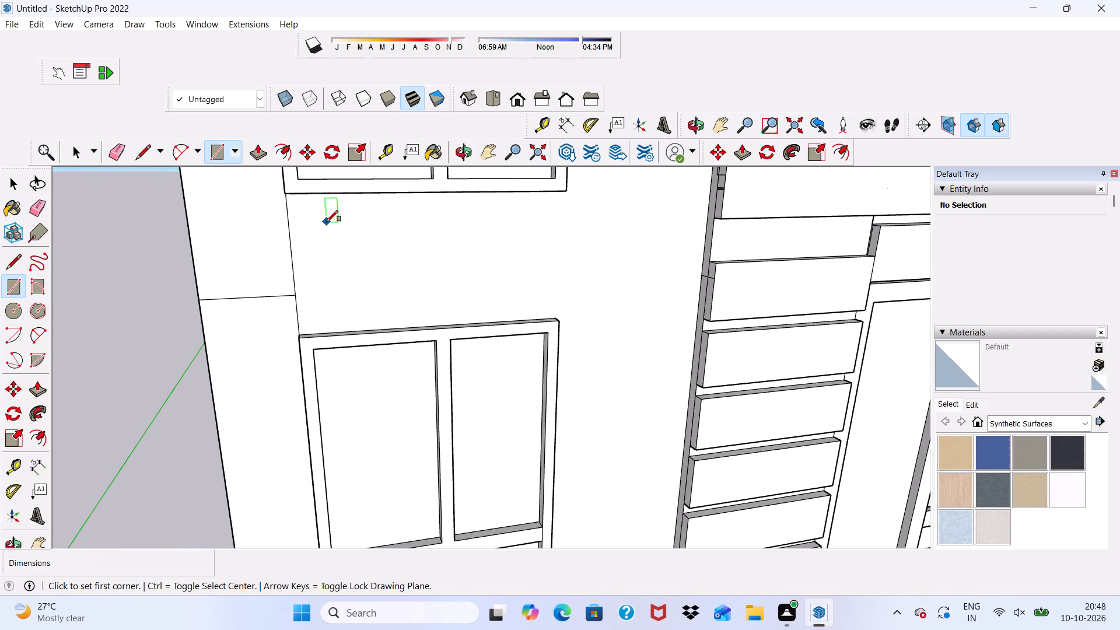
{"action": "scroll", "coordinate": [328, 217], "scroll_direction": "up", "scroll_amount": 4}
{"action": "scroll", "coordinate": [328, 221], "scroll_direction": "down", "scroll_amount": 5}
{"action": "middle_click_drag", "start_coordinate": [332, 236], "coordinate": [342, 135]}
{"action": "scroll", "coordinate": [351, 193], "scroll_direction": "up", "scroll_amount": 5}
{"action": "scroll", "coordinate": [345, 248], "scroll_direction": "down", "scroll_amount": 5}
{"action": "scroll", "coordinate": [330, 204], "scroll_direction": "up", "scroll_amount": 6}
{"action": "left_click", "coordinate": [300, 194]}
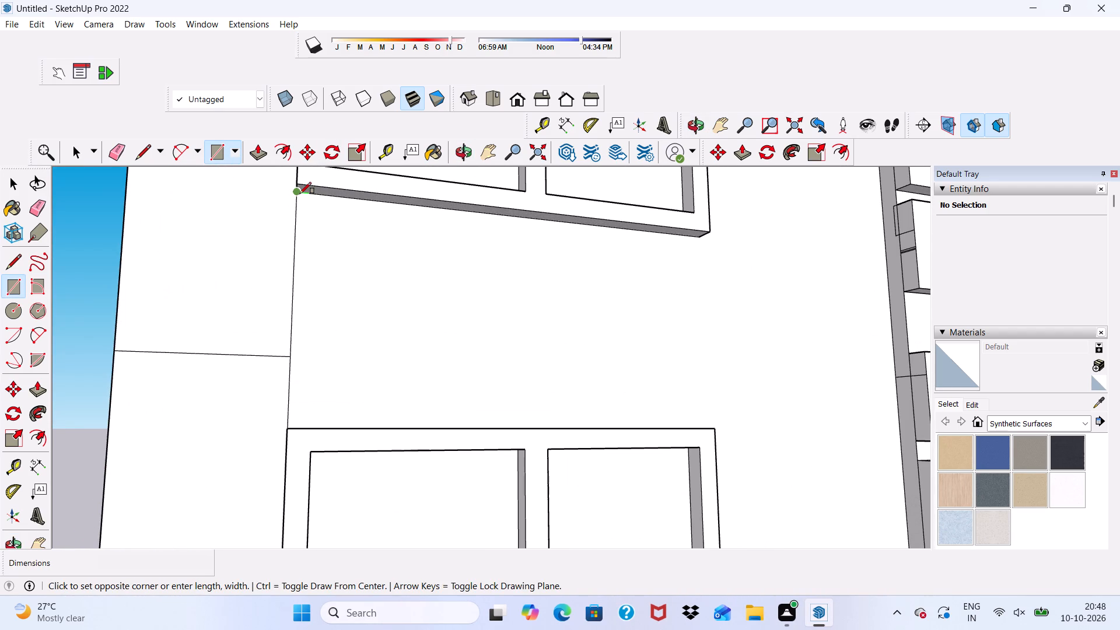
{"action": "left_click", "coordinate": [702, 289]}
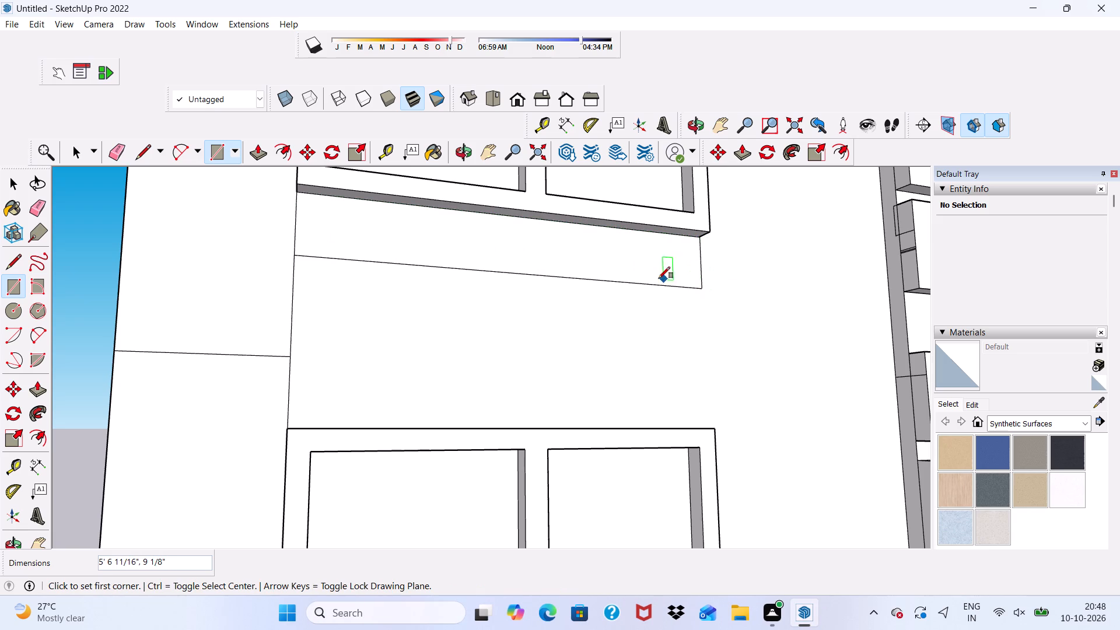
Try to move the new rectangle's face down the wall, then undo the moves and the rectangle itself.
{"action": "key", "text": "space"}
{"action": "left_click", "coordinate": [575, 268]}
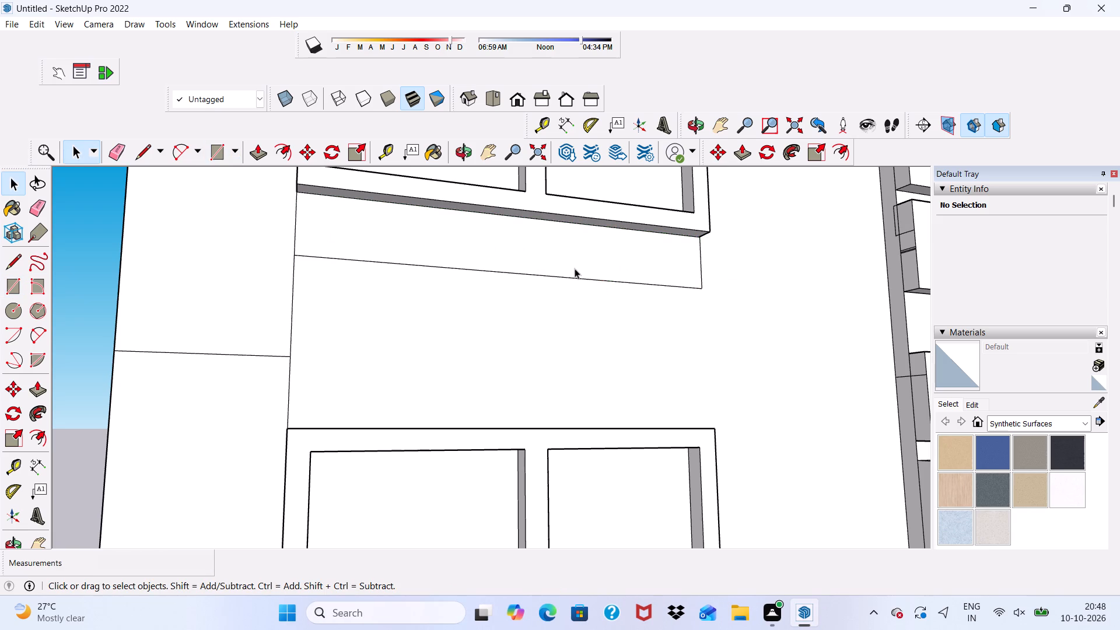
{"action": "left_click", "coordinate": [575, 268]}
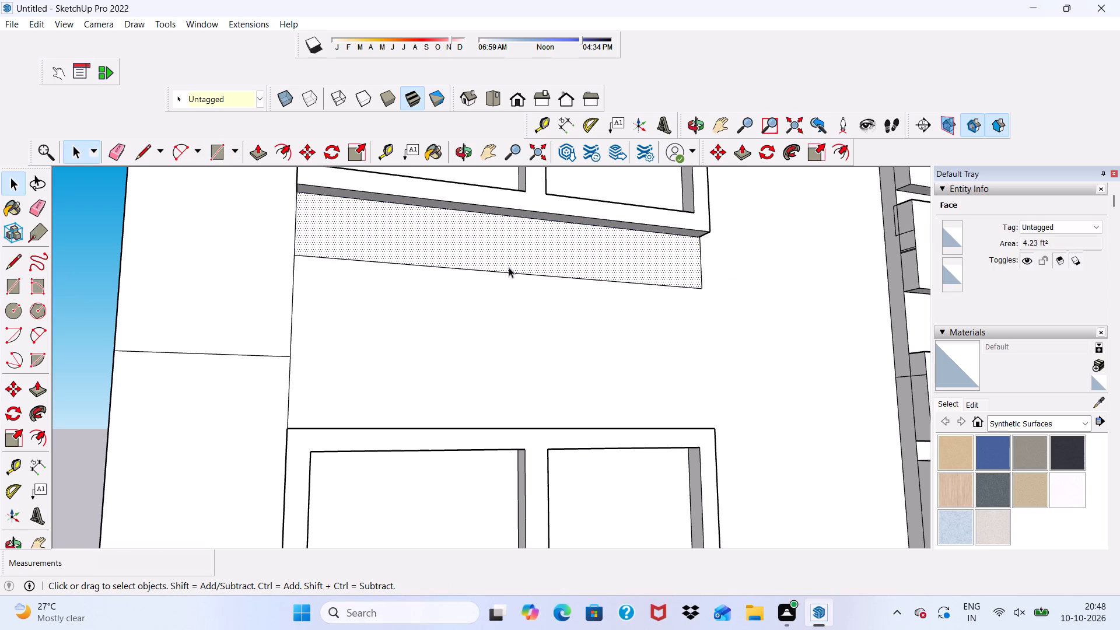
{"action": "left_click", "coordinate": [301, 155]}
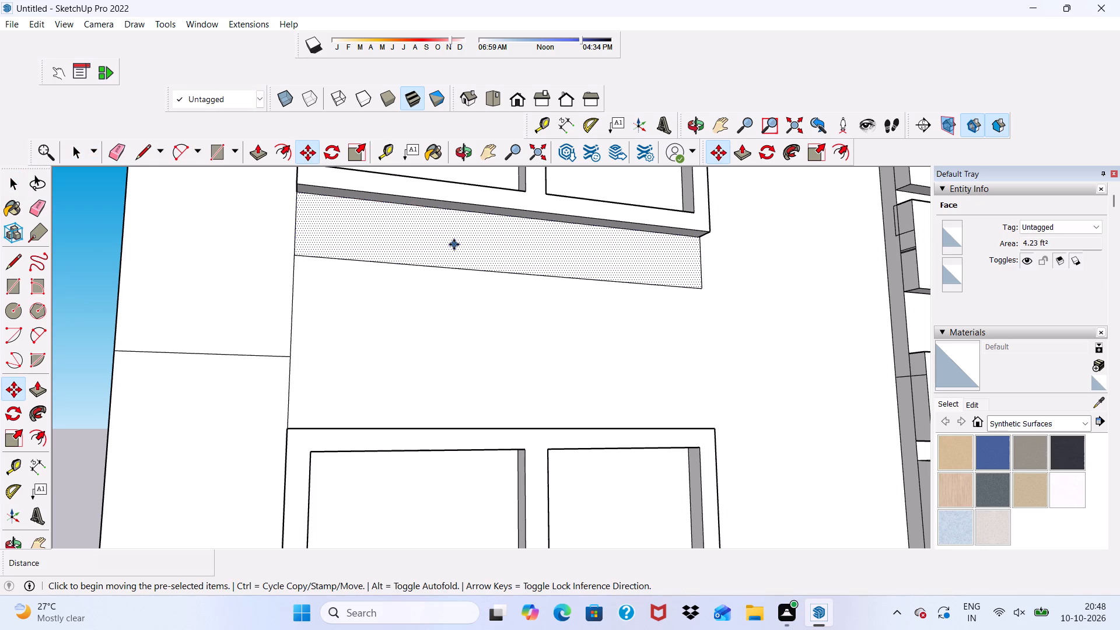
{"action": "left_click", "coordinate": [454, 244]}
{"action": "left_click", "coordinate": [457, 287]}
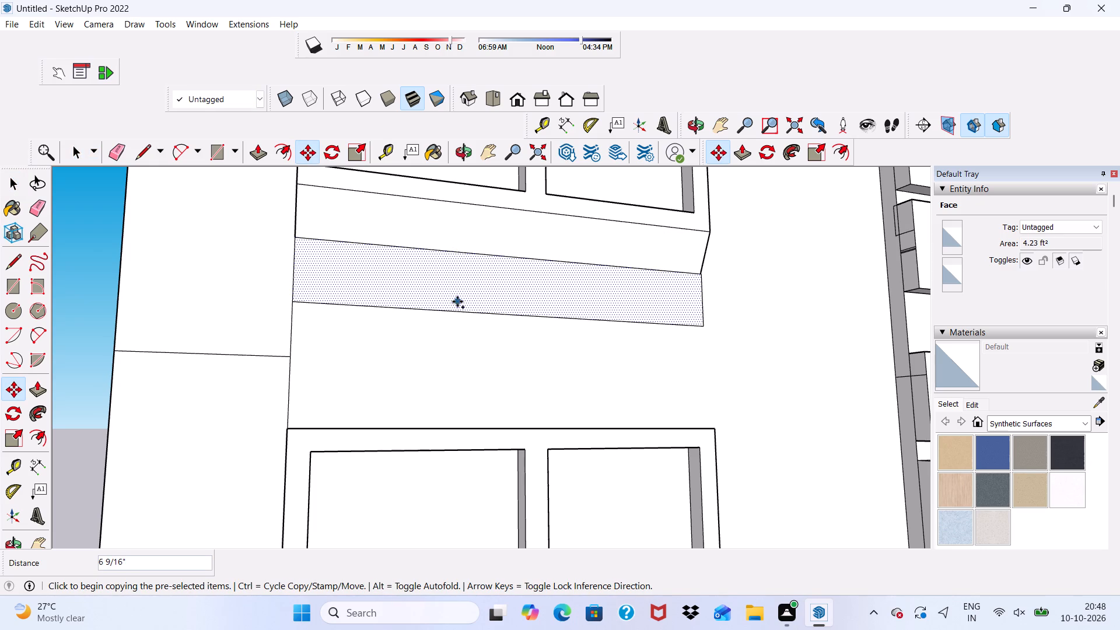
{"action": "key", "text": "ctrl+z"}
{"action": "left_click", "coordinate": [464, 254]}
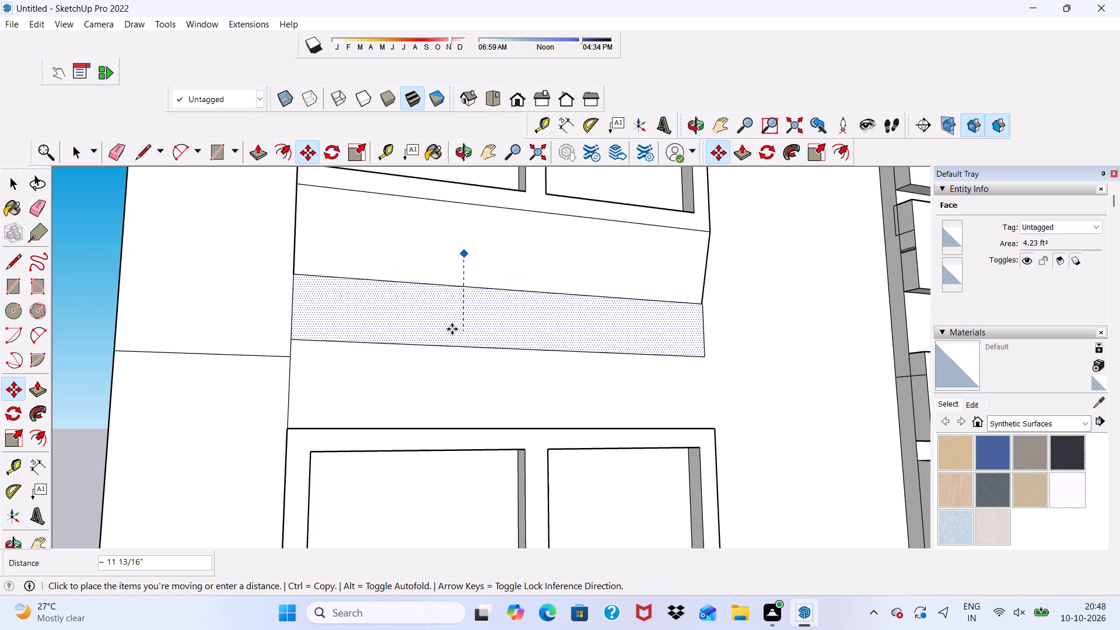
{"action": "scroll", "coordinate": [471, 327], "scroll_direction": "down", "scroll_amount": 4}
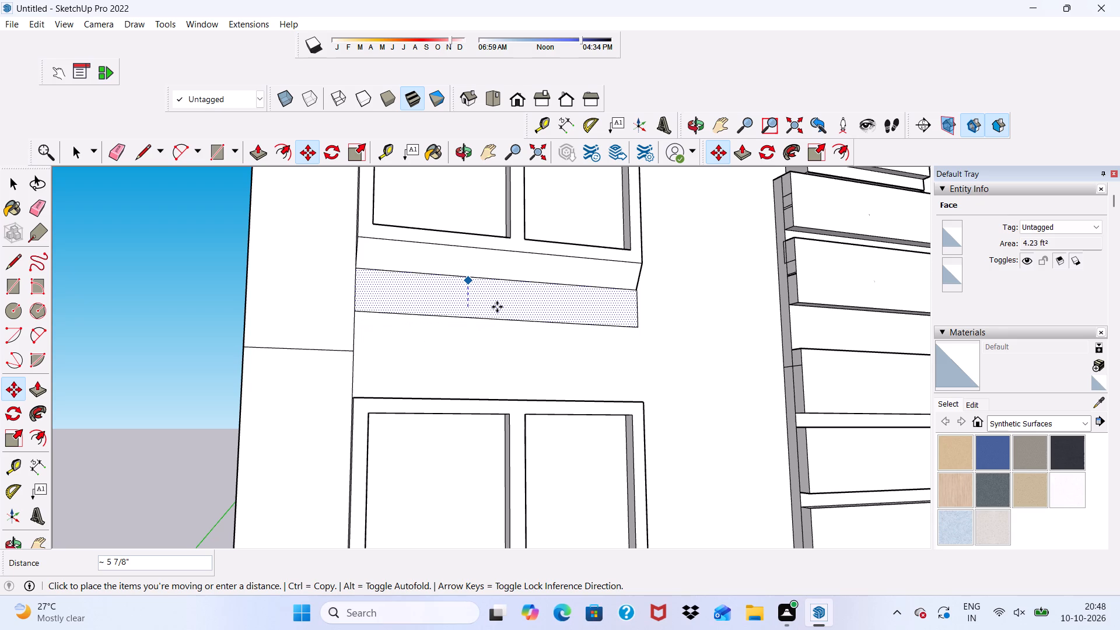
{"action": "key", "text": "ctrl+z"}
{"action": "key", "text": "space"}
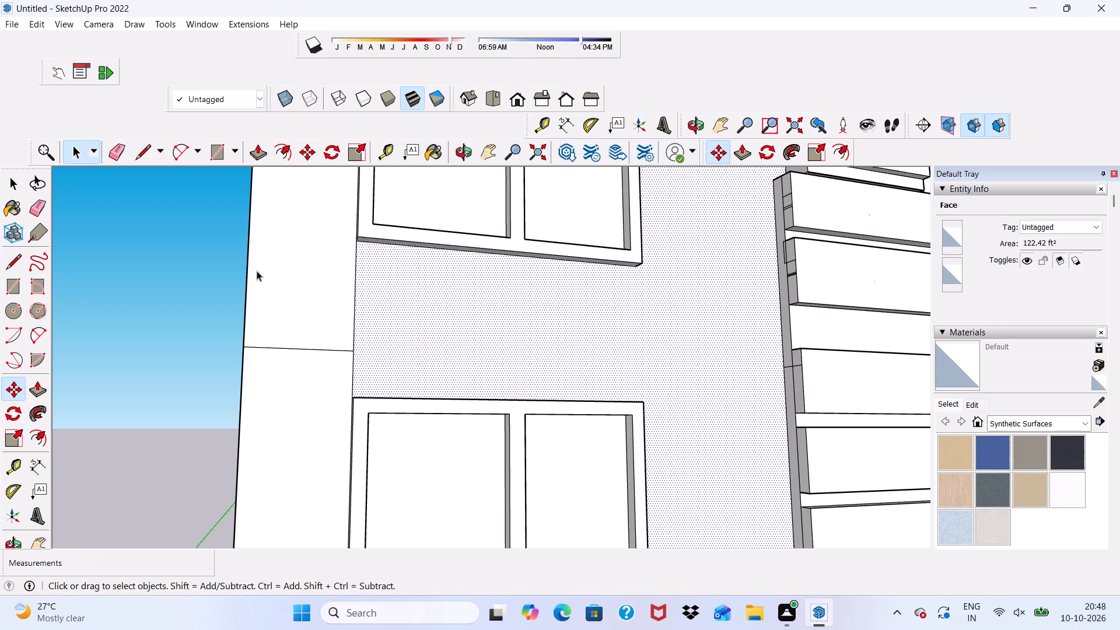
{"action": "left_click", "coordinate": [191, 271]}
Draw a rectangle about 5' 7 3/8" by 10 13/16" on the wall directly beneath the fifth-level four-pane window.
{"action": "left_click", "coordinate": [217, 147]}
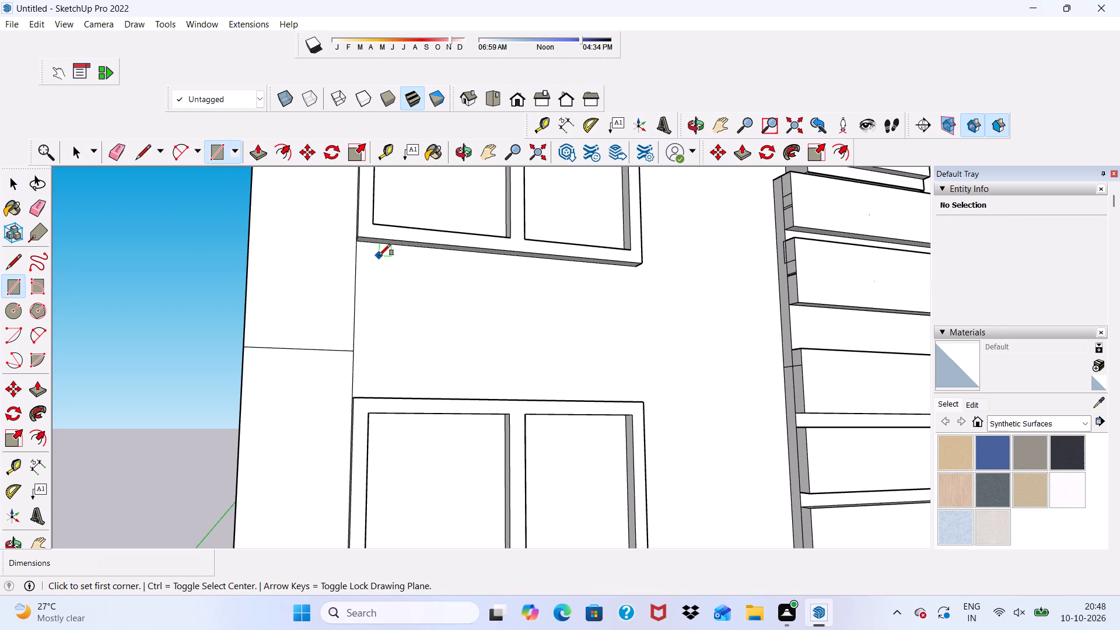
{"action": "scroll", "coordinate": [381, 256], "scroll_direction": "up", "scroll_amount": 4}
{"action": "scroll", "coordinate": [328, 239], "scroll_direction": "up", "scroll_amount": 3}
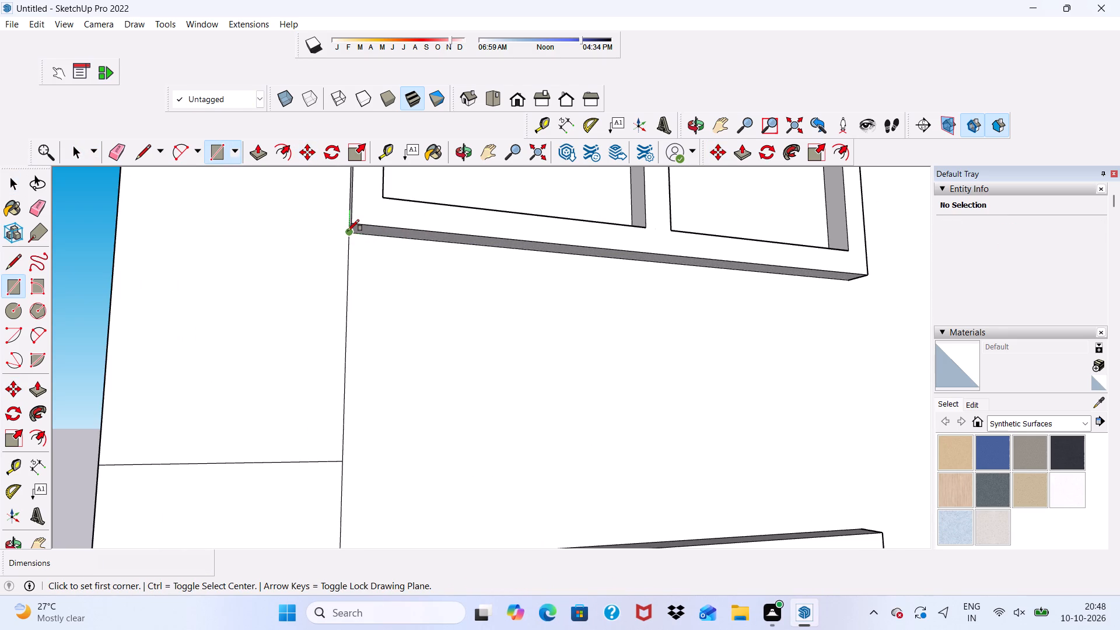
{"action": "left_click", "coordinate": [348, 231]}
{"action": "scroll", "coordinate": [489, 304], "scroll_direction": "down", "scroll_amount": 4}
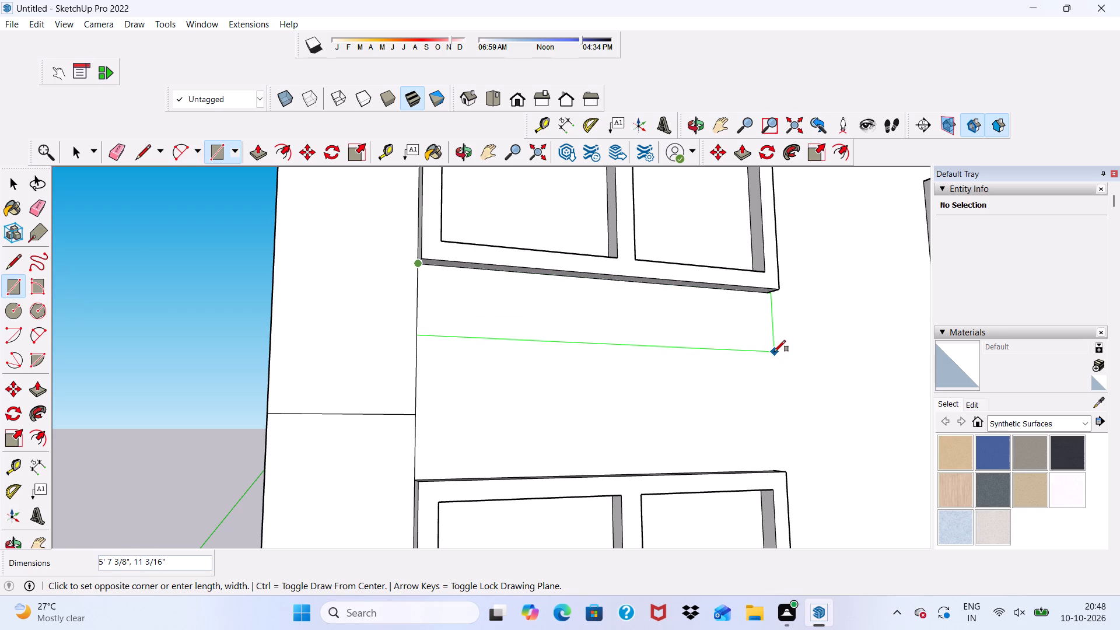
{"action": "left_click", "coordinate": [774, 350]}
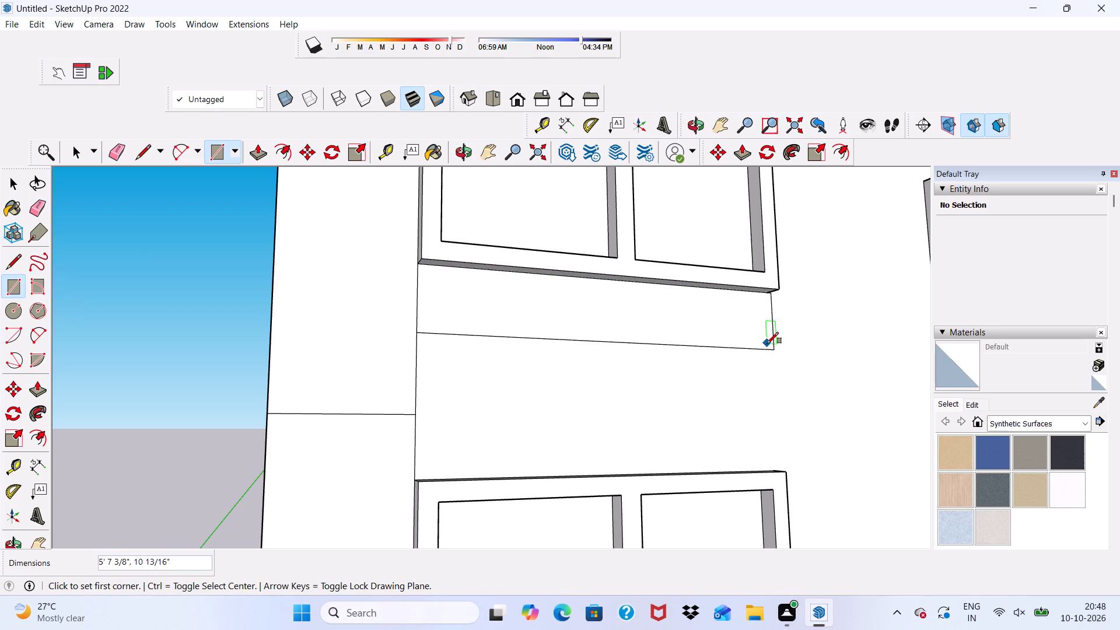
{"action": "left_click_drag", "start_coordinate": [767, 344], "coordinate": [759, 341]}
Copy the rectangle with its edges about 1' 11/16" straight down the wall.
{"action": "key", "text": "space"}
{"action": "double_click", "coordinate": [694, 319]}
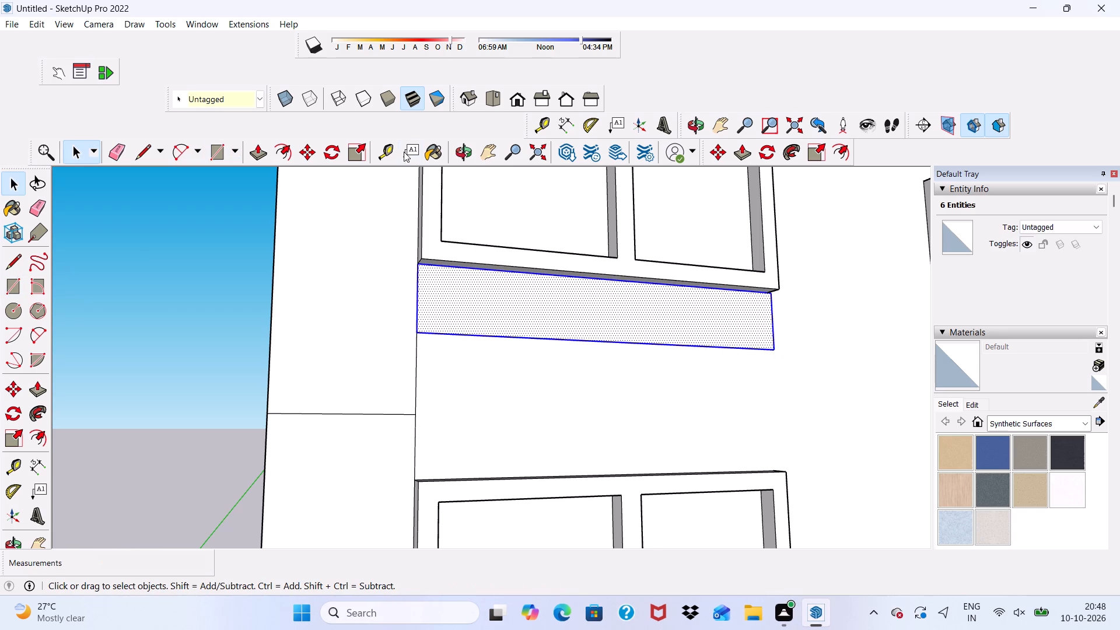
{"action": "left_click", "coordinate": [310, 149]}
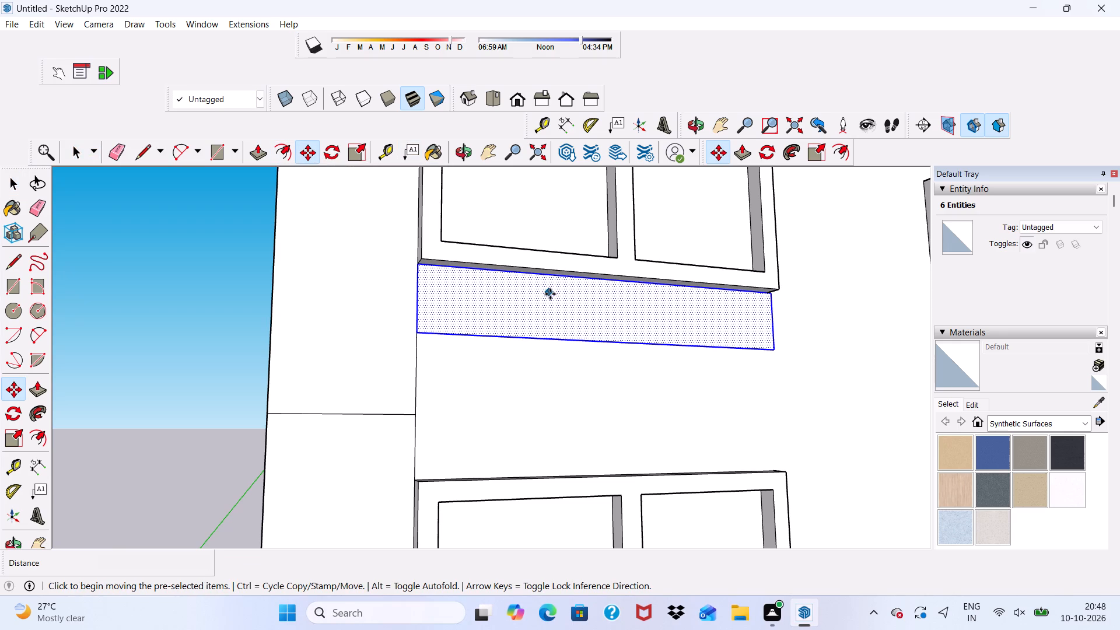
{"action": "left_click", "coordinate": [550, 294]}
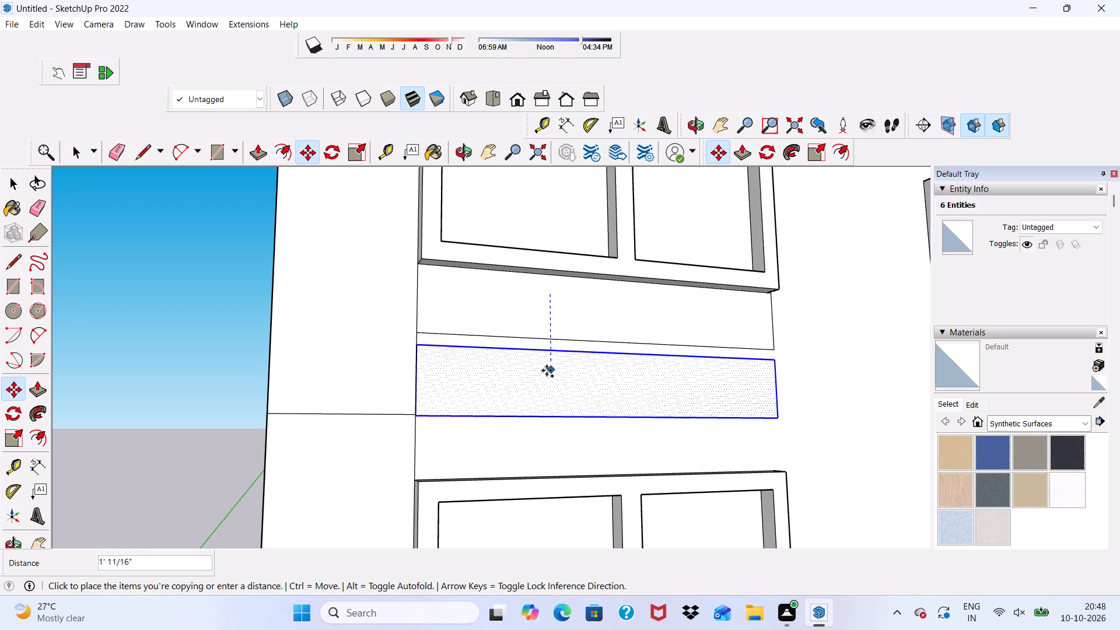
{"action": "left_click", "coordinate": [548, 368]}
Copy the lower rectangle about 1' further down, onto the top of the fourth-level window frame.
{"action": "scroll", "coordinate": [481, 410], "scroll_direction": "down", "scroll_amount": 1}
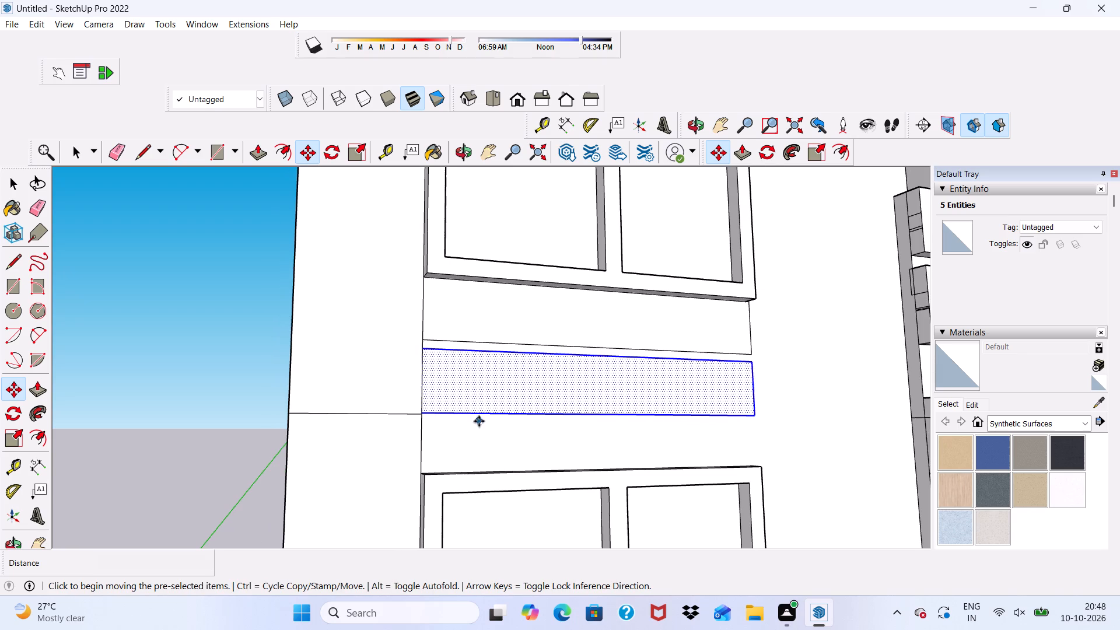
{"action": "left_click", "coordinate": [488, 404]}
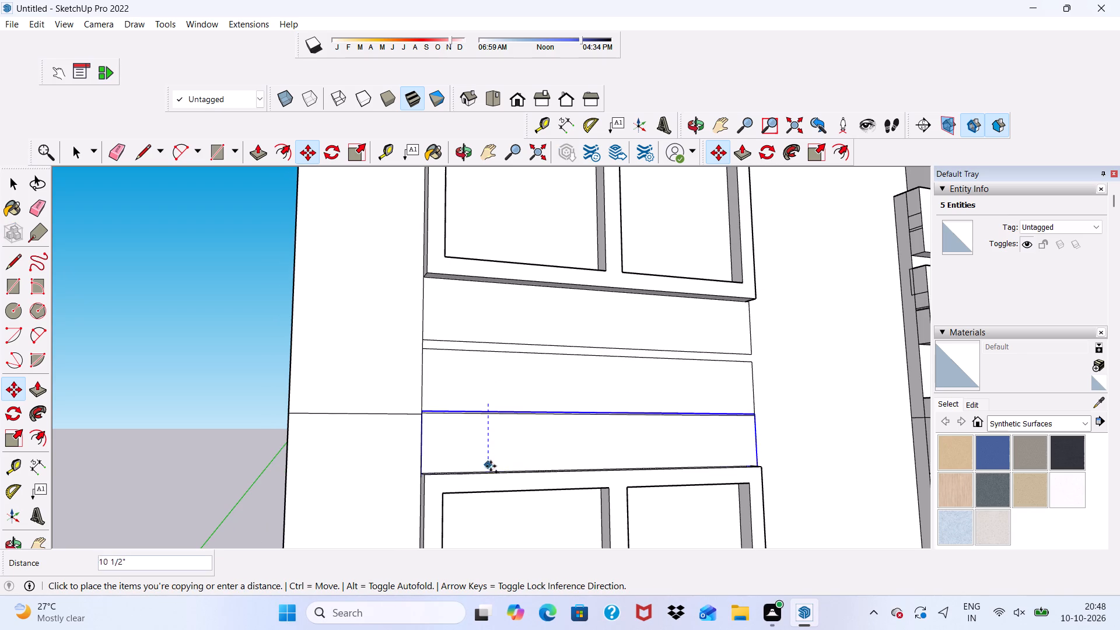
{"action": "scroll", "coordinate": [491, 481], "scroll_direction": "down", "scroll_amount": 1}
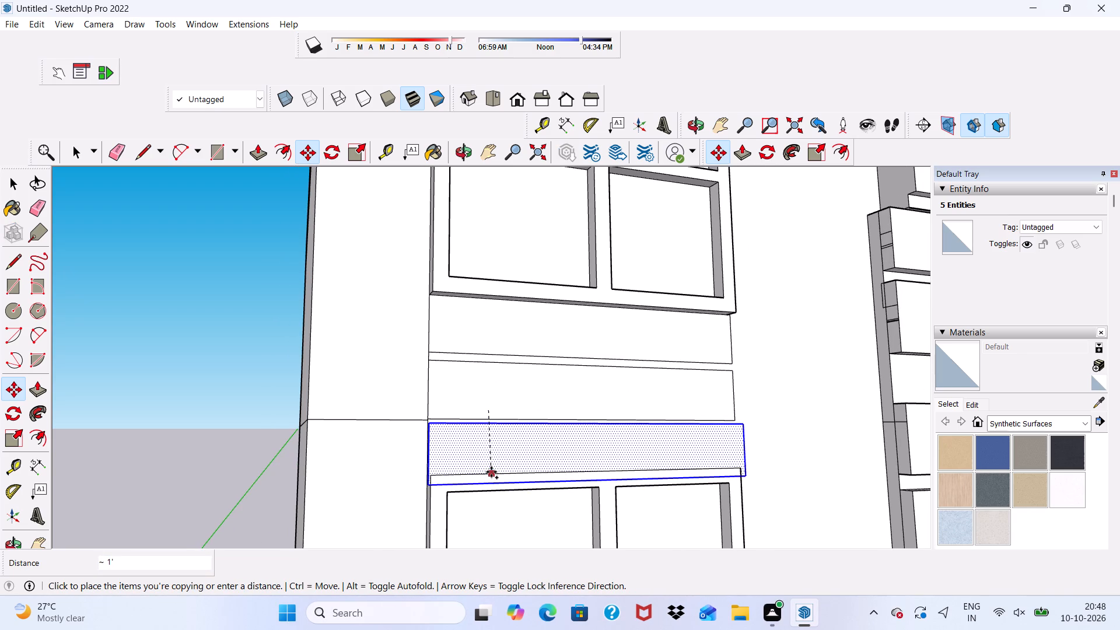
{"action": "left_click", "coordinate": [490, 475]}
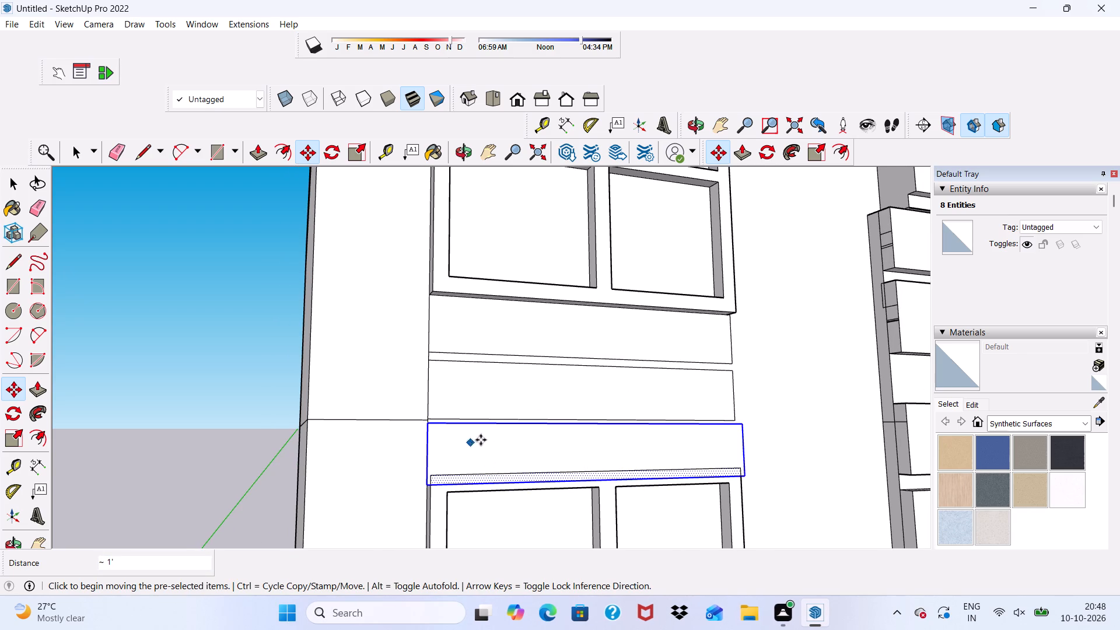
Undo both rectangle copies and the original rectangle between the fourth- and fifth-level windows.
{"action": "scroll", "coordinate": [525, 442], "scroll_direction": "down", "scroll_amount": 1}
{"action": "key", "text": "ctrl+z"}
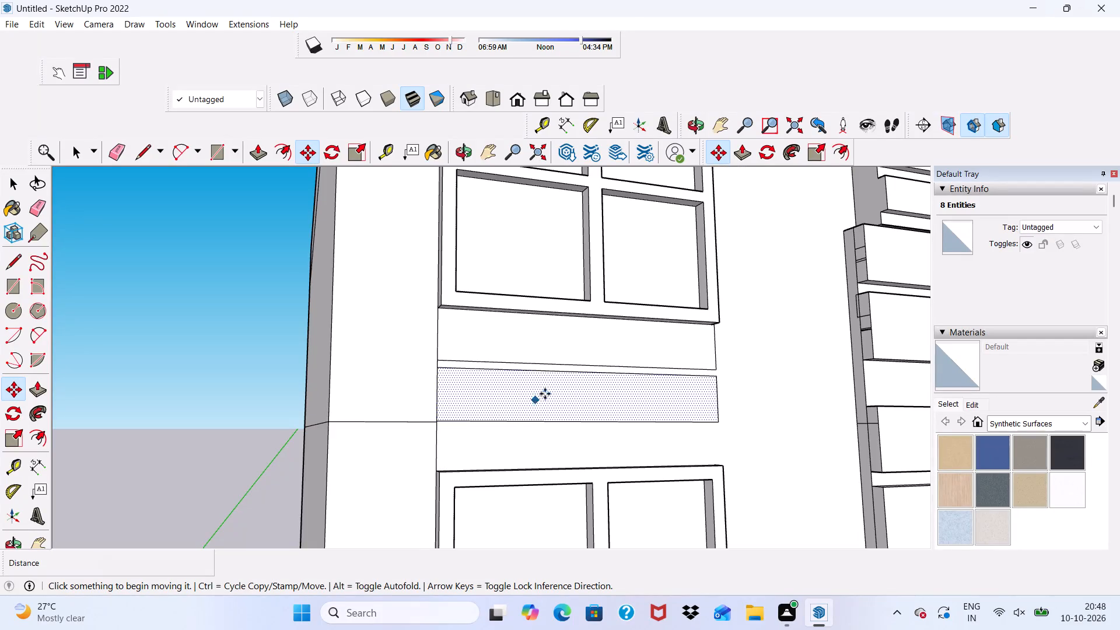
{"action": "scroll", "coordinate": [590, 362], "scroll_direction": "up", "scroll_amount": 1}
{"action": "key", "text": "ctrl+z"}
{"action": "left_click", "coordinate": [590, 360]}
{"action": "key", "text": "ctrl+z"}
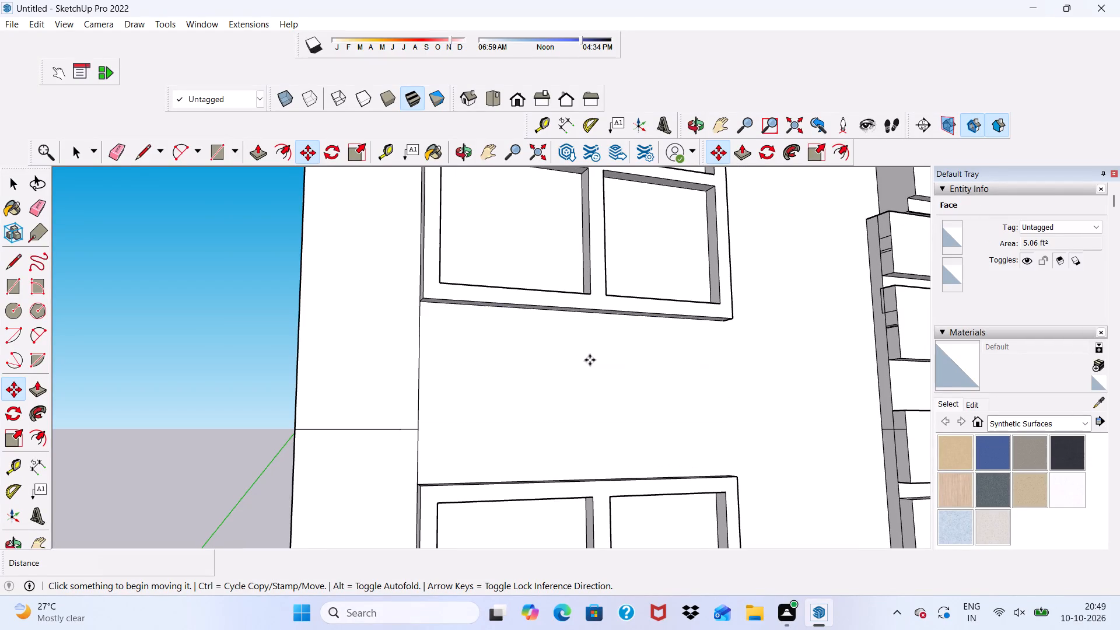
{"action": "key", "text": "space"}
Draw a rectangle about 5' 8 1/8" by 7" on the wall, starting at the fifth-level window frame's lower corner.
{"action": "left_click", "coordinate": [224, 149]}
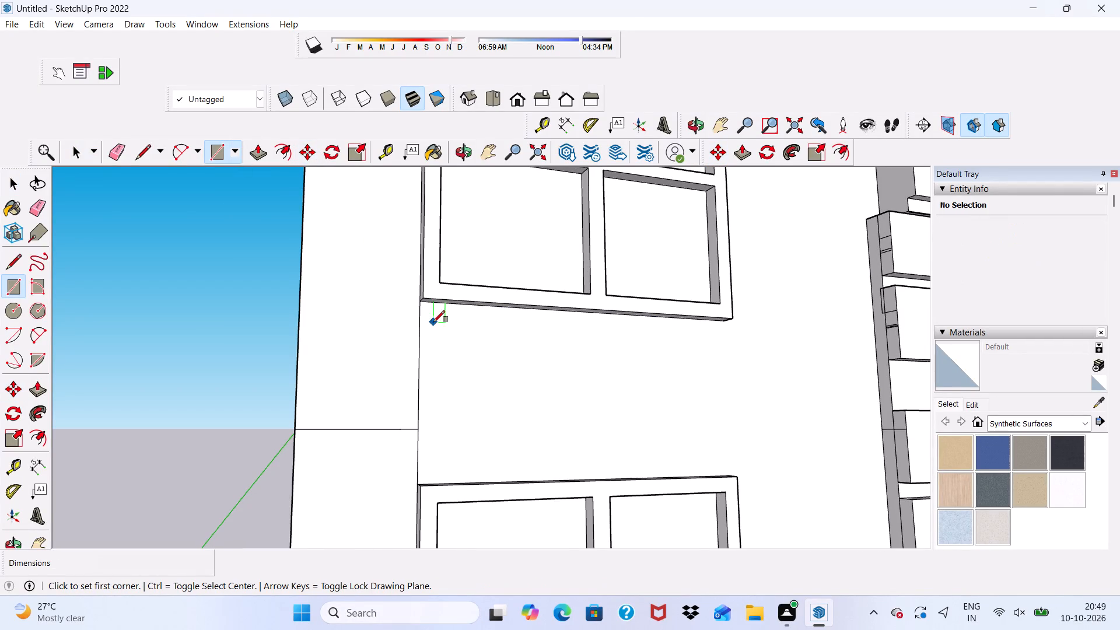
{"action": "scroll", "coordinate": [433, 322], "scroll_direction": "up", "scroll_amount": 12}
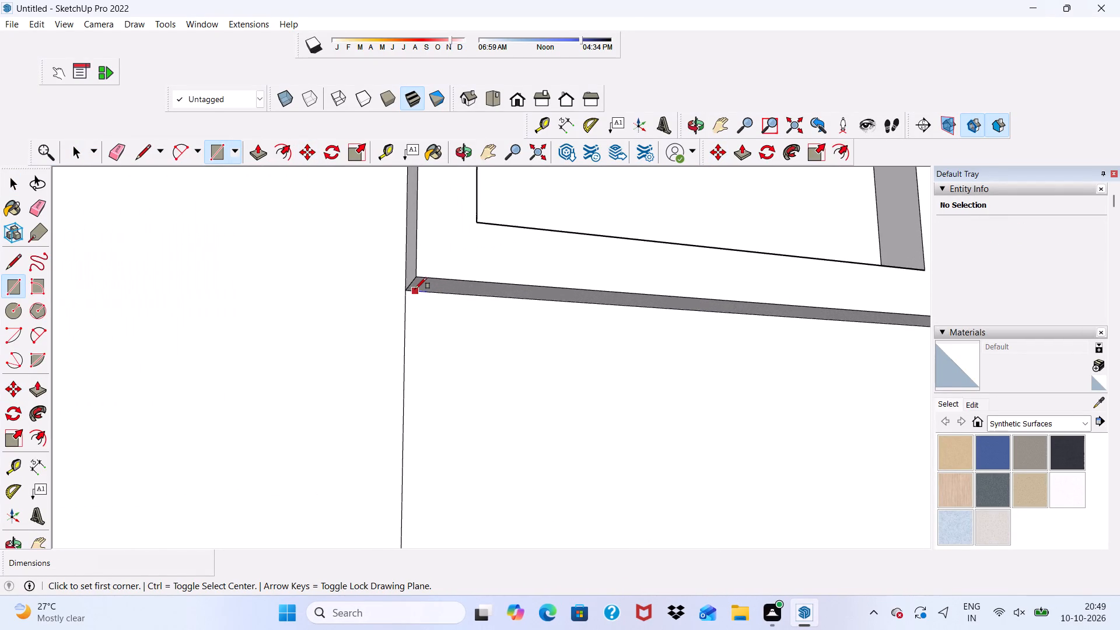
{"action": "left_click", "coordinate": [407, 291]}
{"action": "scroll", "coordinate": [412, 325], "scroll_direction": "down", "scroll_amount": 13}
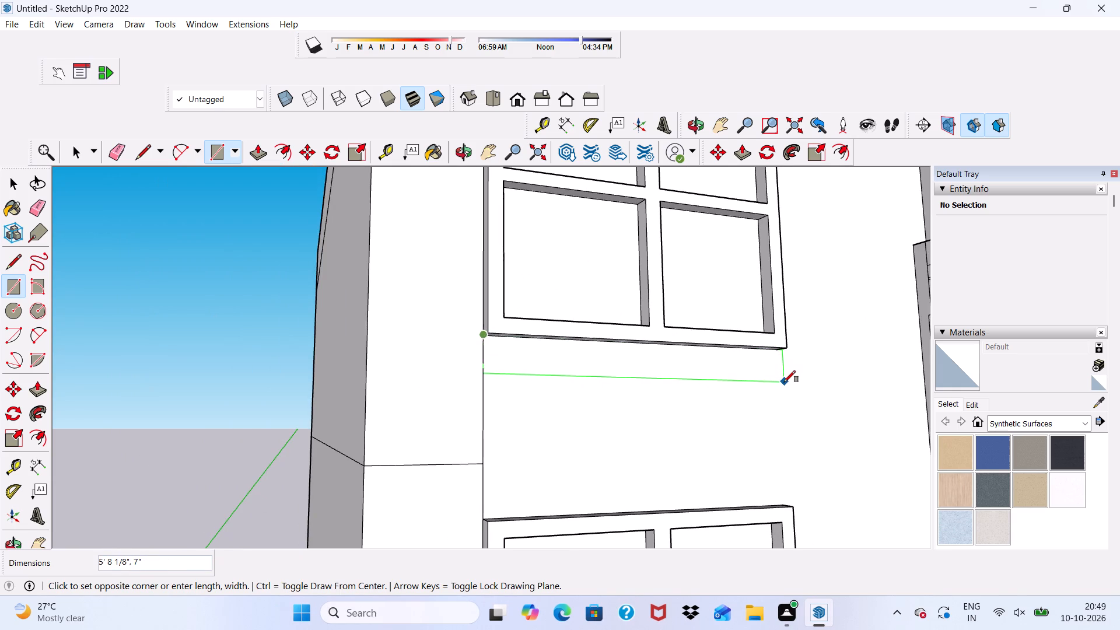
{"action": "left_click", "coordinate": [784, 382]}
Copy the new rectangle down the wall three times, at successive offsets of about 8 5/8", 8 3/16" and 8 15/16", reaching the fourth-level window frame.
{"action": "key", "text": "space"}
{"action": "left_click", "coordinate": [676, 359]}
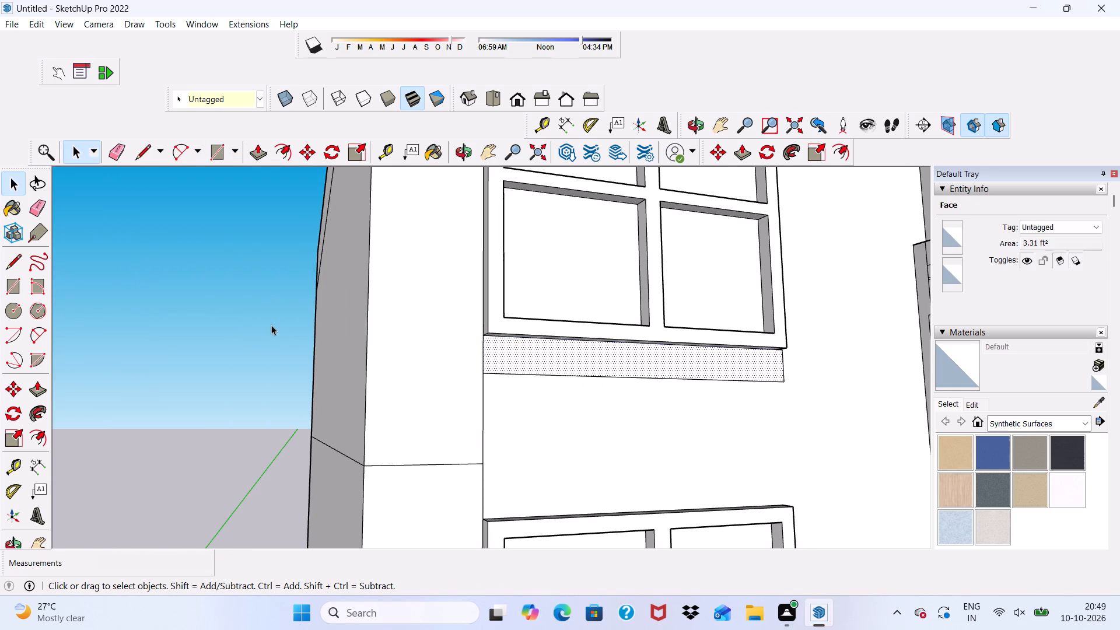
{"action": "left_click", "coordinate": [306, 148]}
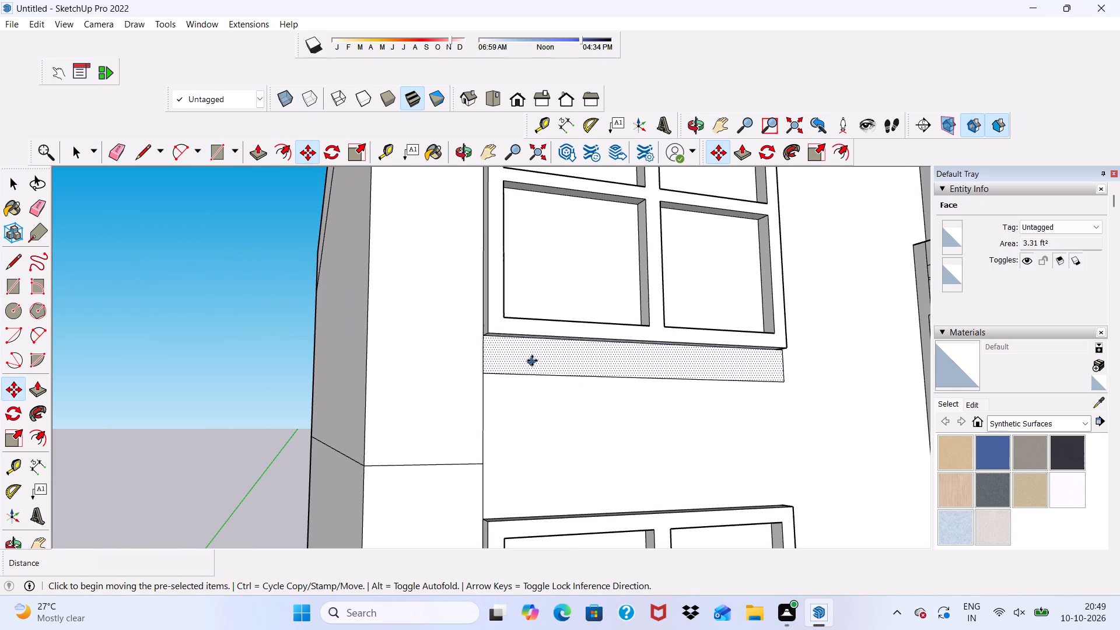
{"action": "left_click", "coordinate": [532, 360]}
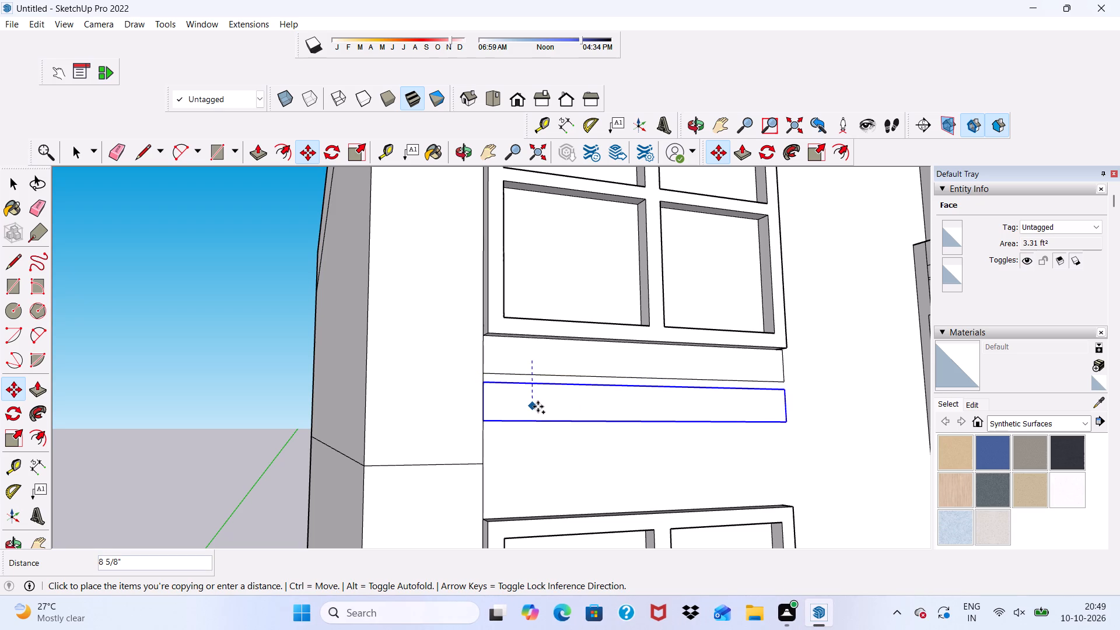
{"action": "triple_click", "coordinate": [538, 407]}
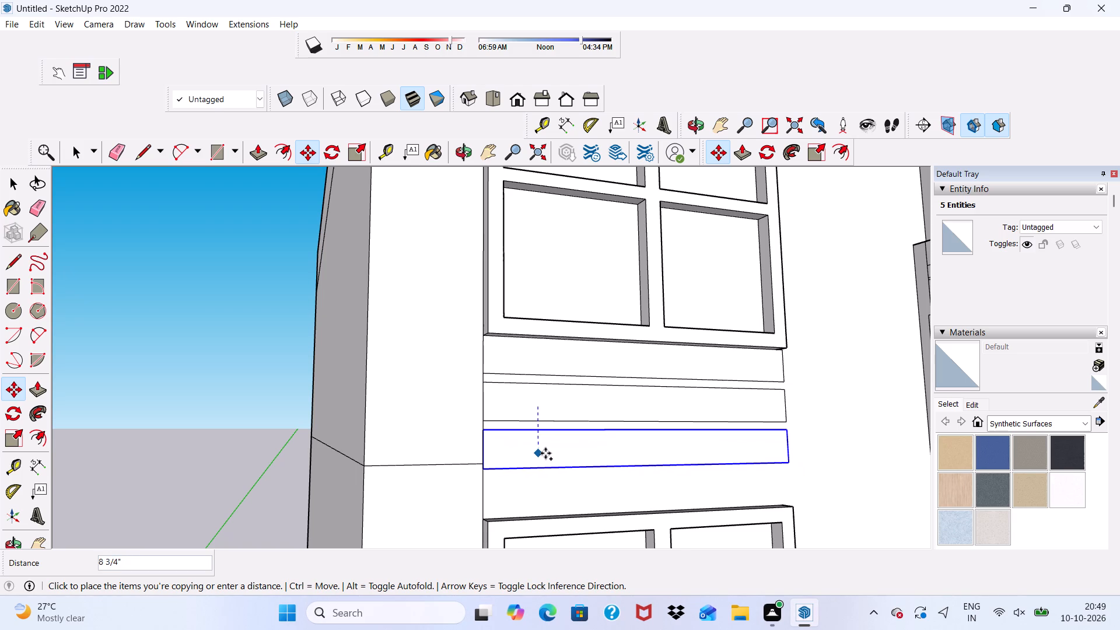
{"action": "left_click", "coordinate": [546, 451]}
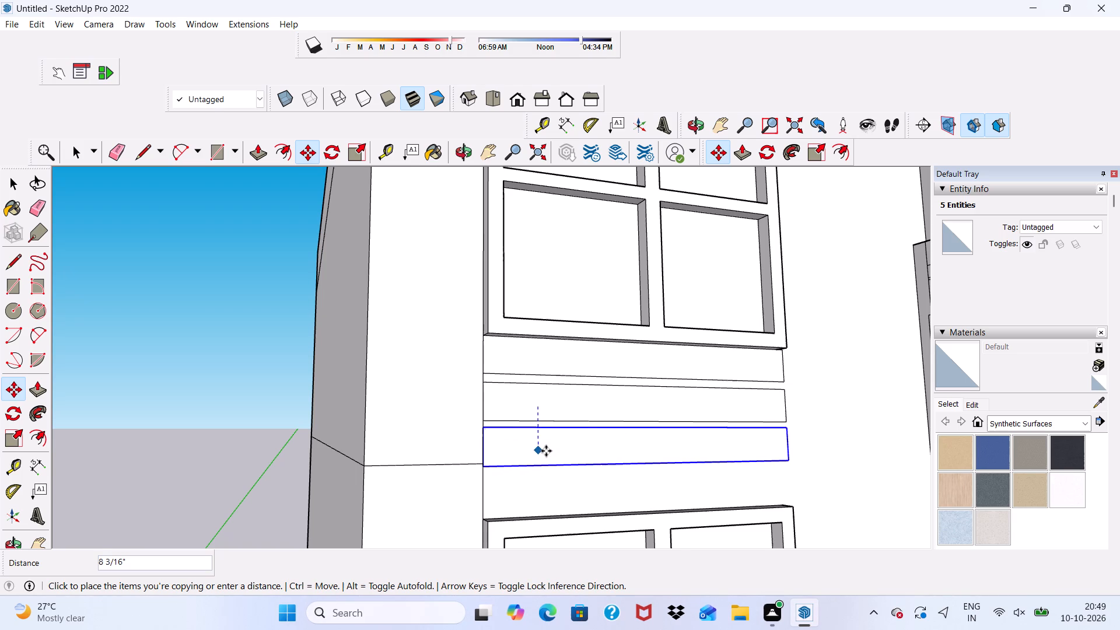
{"action": "left_click", "coordinate": [546, 451]}
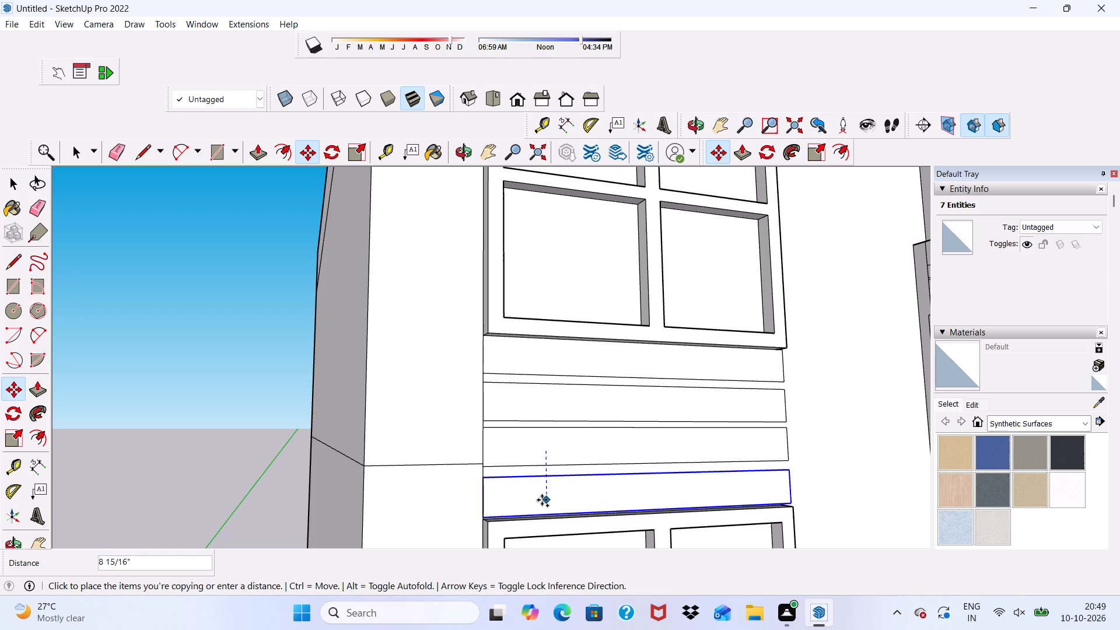
{"action": "left_click", "coordinate": [542, 500]}
{"action": "key", "text": "space"}
{"action": "left_click", "coordinate": [263, 405]}
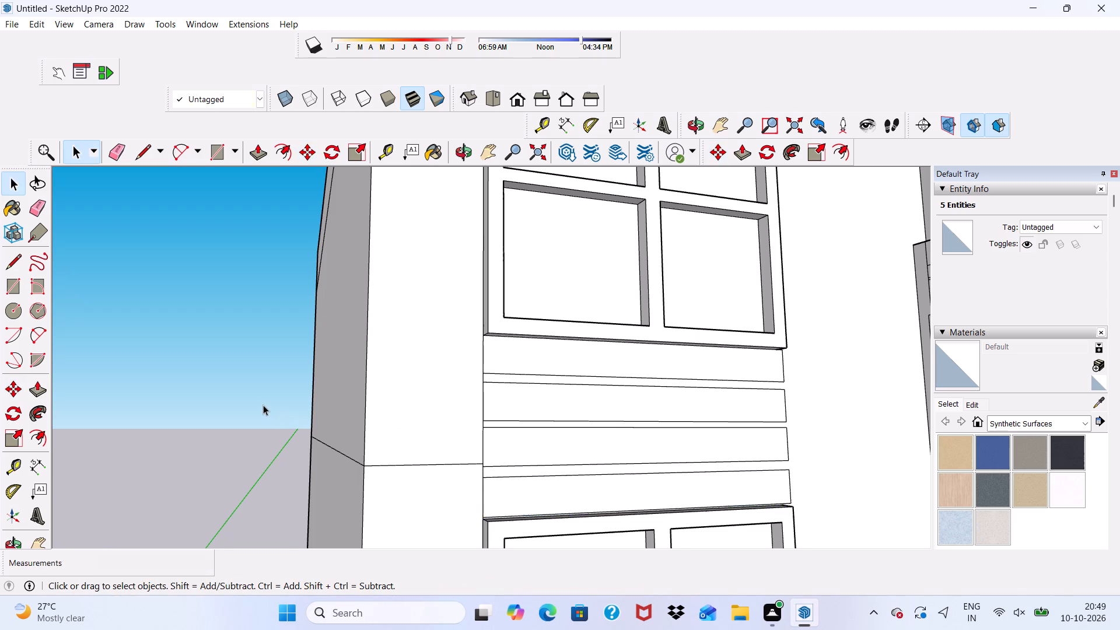
Erase the horizontal line crossing the wall just above the fifth-level window.
{"action": "scroll", "coordinate": [267, 399], "scroll_direction": "down", "scroll_amount": 7}
{"action": "middle_click_drag", "start_coordinate": [512, 383], "coordinate": [416, 355]}
{"action": "scroll", "coordinate": [492, 306], "scroll_direction": "up", "scroll_amount": 3}
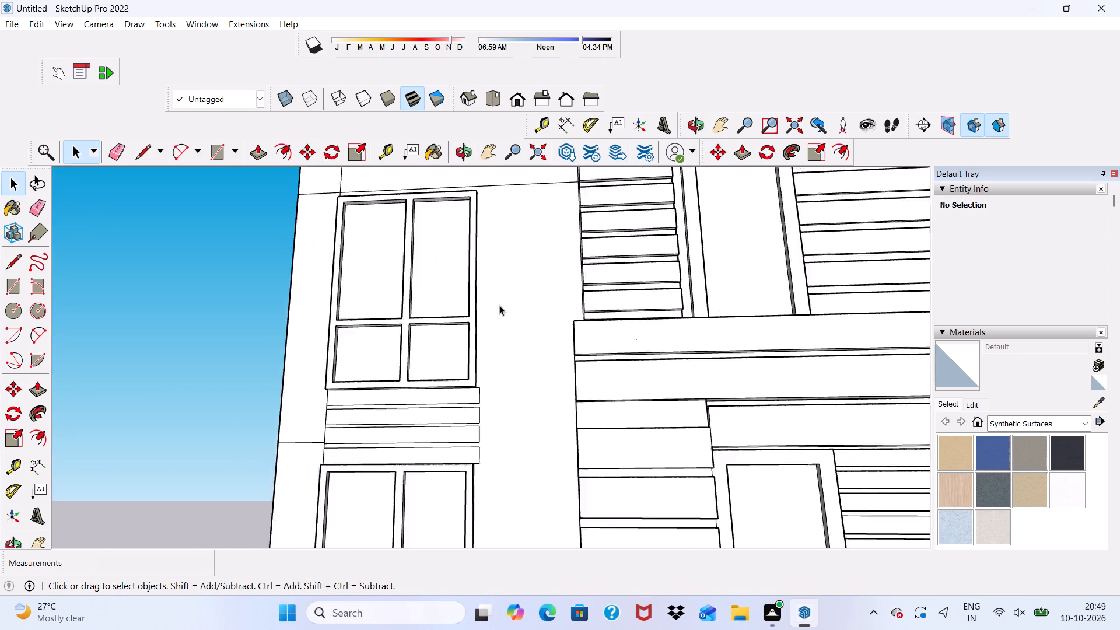
{"action": "scroll", "coordinate": [499, 305], "scroll_direction": "up", "scroll_amount": 1}
{"action": "scroll", "coordinate": [499, 305], "scroll_direction": "down", "scroll_amount": 9}
{"action": "scroll", "coordinate": [489, 199], "scroll_direction": "up", "scroll_amount": 4}
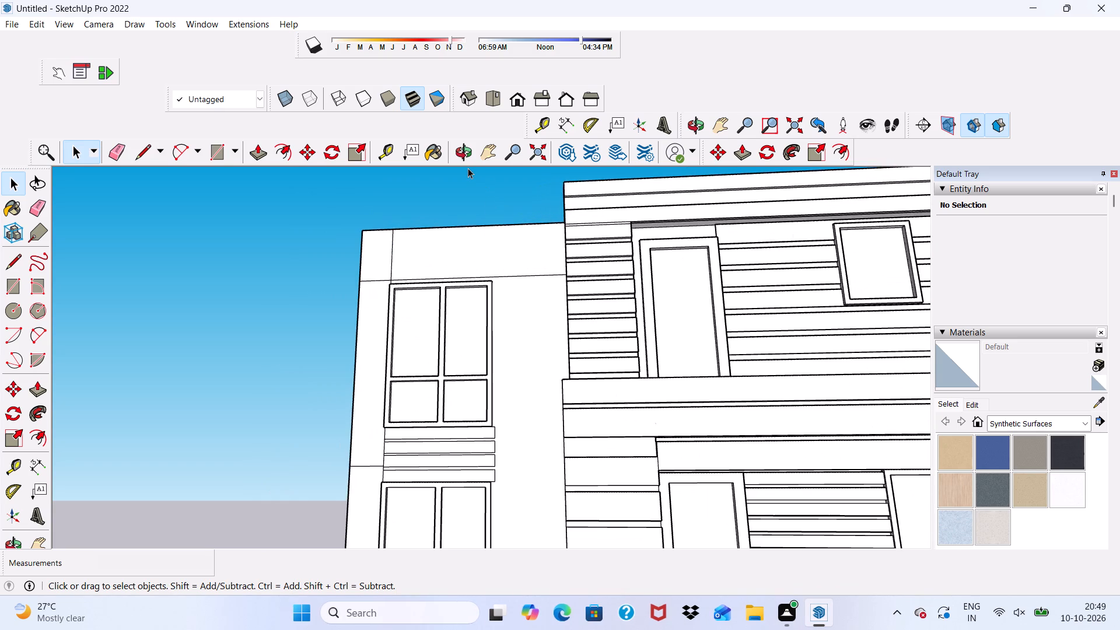
{"action": "scroll", "coordinate": [483, 169], "scroll_direction": "up", "scroll_amount": 3}
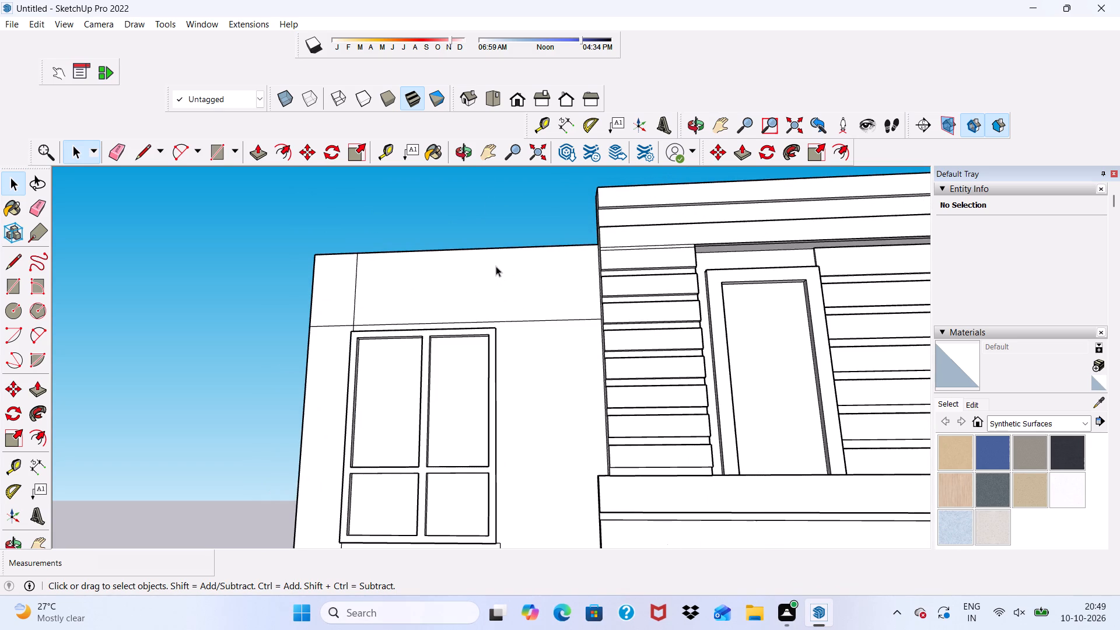
{"action": "scroll", "coordinate": [460, 265], "scroll_direction": "down", "scroll_amount": 1}
{"action": "scroll", "coordinate": [460, 265], "scroll_direction": "up", "scroll_amount": 1}
{"action": "middle_click_drag", "start_coordinate": [460, 265], "coordinate": [451, 483]}
{"action": "scroll", "coordinate": [487, 290], "scroll_direction": "up", "scroll_amount": 4}
{"action": "scroll", "coordinate": [485, 287], "scroll_direction": "down", "scroll_amount": 5}
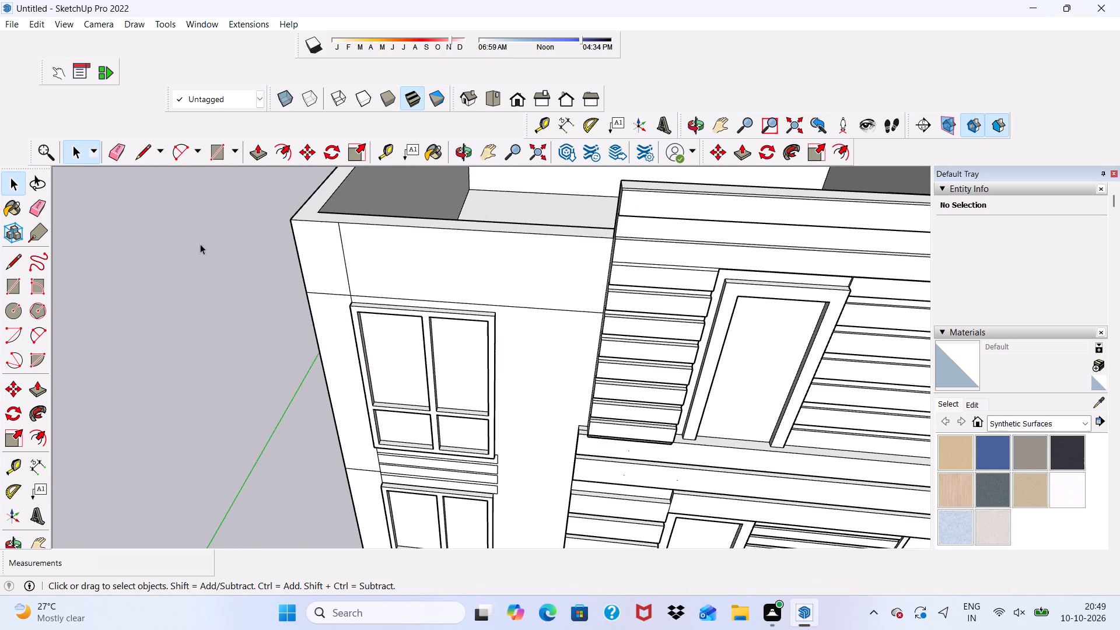
{"action": "left_click", "coordinate": [116, 156]}
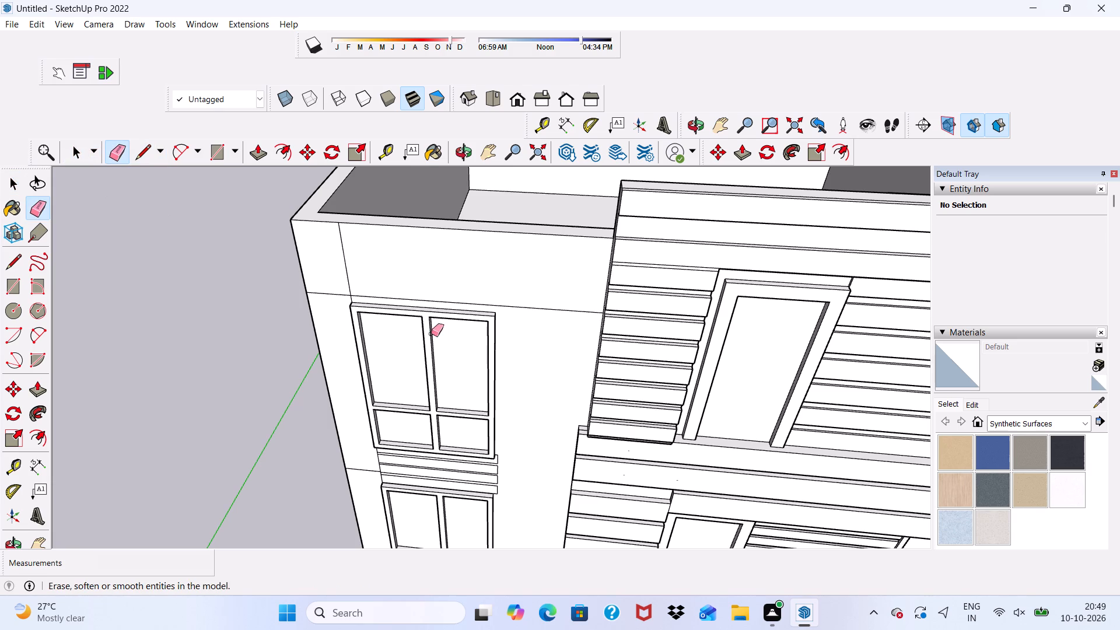
{"action": "left_click", "coordinate": [440, 302]}
Examine the facade from several angles, checking the stacked windows, the panels between them and the wall around the top window.
{"action": "scroll", "coordinate": [625, 332], "scroll_direction": "down", "scroll_amount": 4}
{"action": "middle_click_drag", "start_coordinate": [604, 321], "coordinate": [603, 286]}
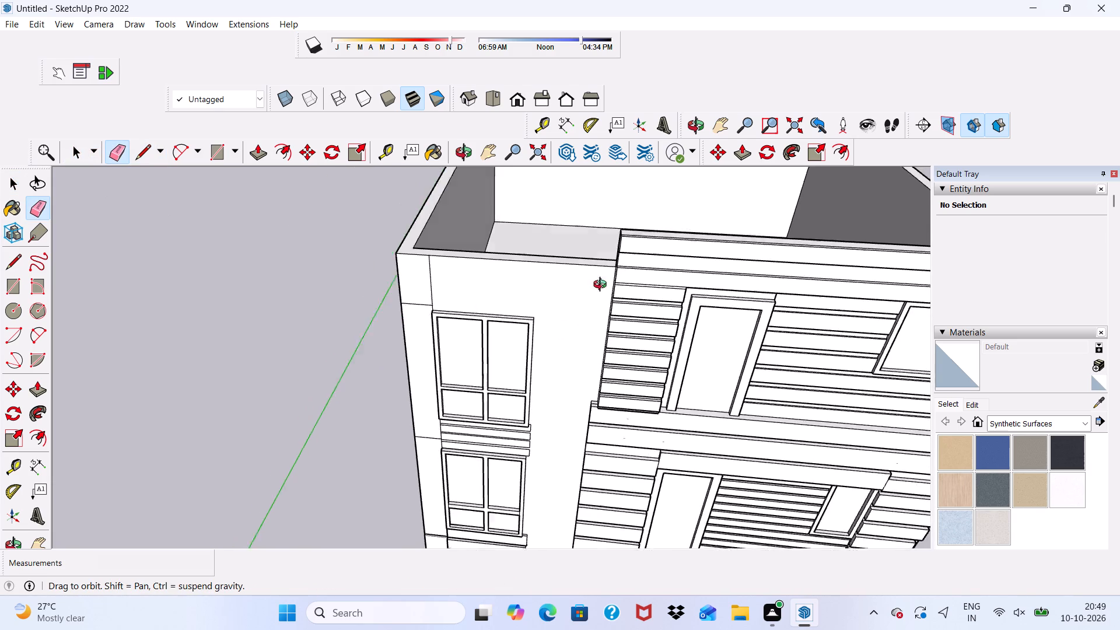
{"action": "middle_click_drag", "start_coordinate": [603, 286], "coordinate": [391, 257]}
{"action": "scroll", "coordinate": [421, 261], "scroll_direction": "down", "scroll_amount": 4}
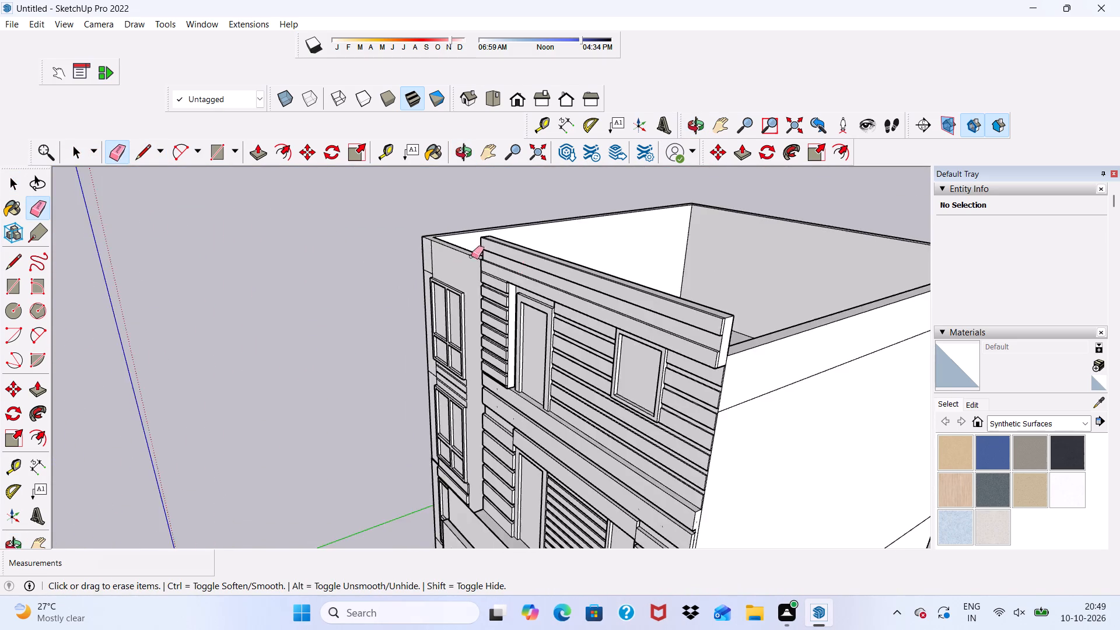
{"action": "scroll", "coordinate": [471, 256], "scroll_direction": "down", "scroll_amount": 4}
{"action": "middle_click_drag", "start_coordinate": [447, 320], "coordinate": [635, 196]}
{"action": "scroll", "coordinate": [483, 292], "scroll_direction": "down", "scroll_amount": 6}
{"action": "scroll", "coordinate": [495, 422], "scroll_direction": "up", "scroll_amount": 3}
{"action": "key", "text": "space"}
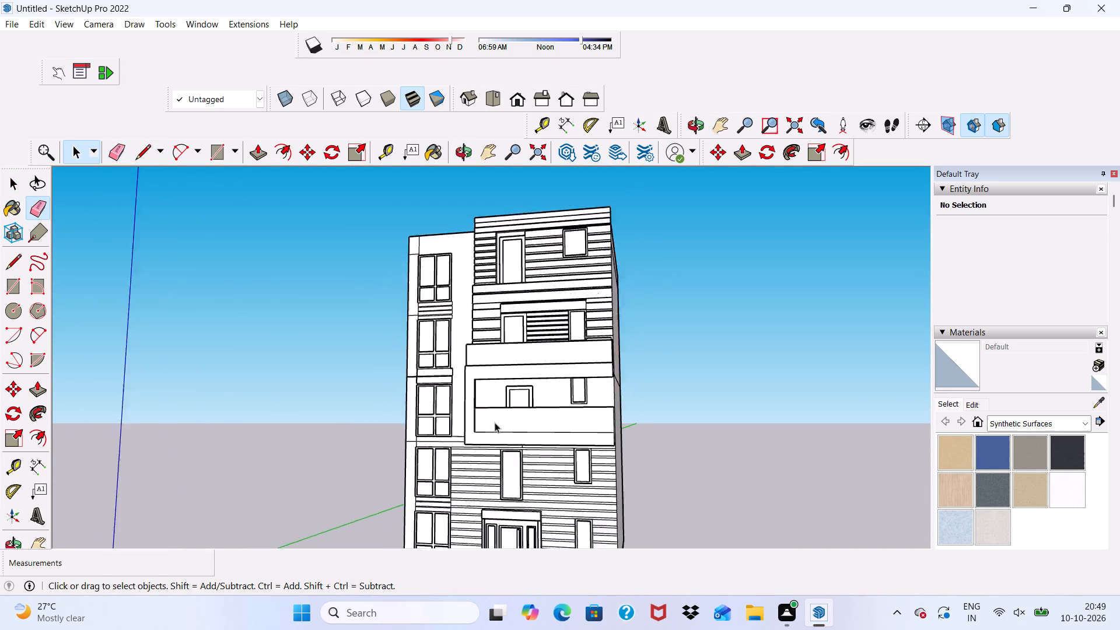
{"action": "scroll", "coordinate": [495, 422], "scroll_direction": "up", "scroll_amount": 2}
{"action": "scroll", "coordinate": [499, 492], "scroll_direction": "up", "scroll_amount": 15}
{"action": "middle_click_drag", "start_coordinate": [459, 440], "coordinate": [275, 421]}
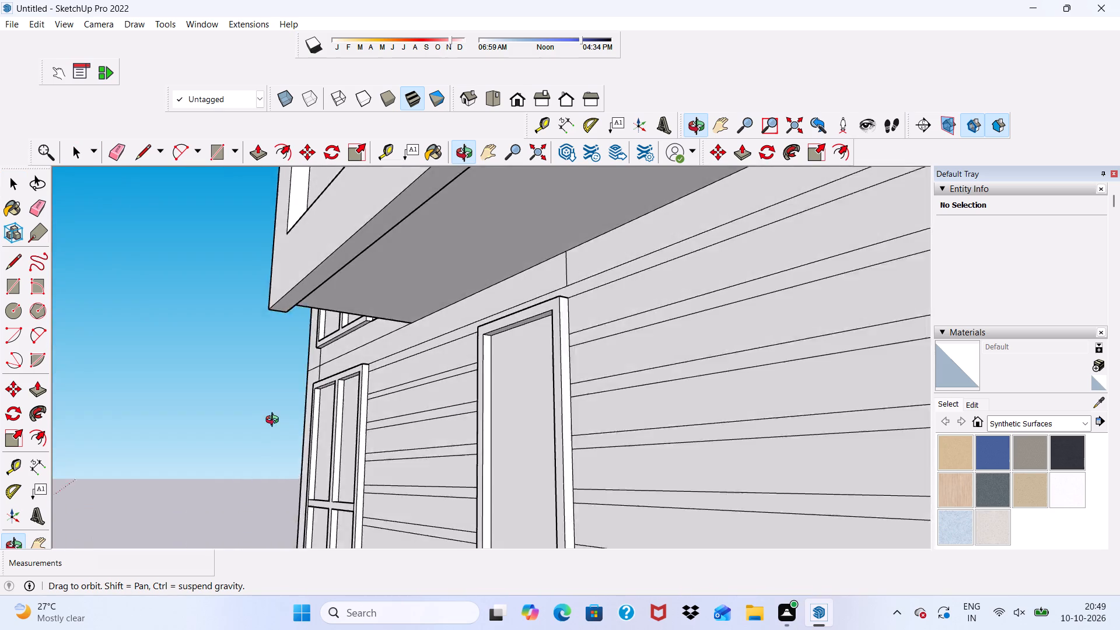
{"action": "middle_click_drag", "start_coordinate": [275, 421], "coordinate": [534, 438]}
{"action": "scroll", "coordinate": [449, 379], "scroll_direction": "down", "scroll_amount": 10}
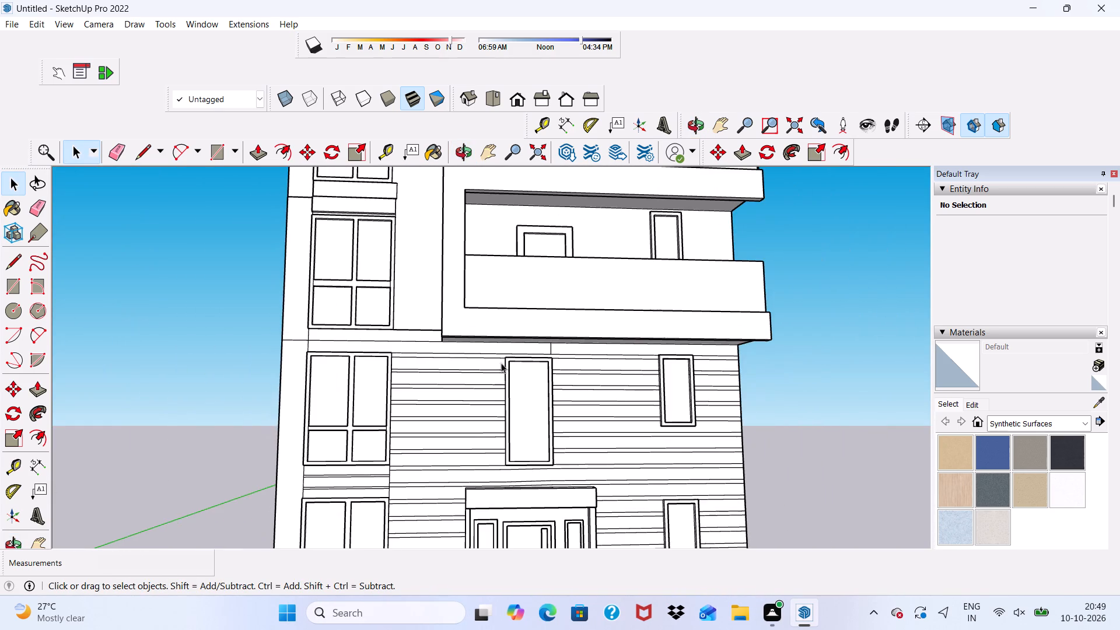
{"action": "key", "text": "space"}
{"action": "scroll", "coordinate": [432, 242], "scroll_direction": "up", "scroll_amount": 4}
{"action": "scroll", "coordinate": [302, 342], "scroll_direction": "down", "scroll_amount": 3}
{"action": "scroll", "coordinate": [415, 307], "scroll_direction": "down", "scroll_amount": 7}
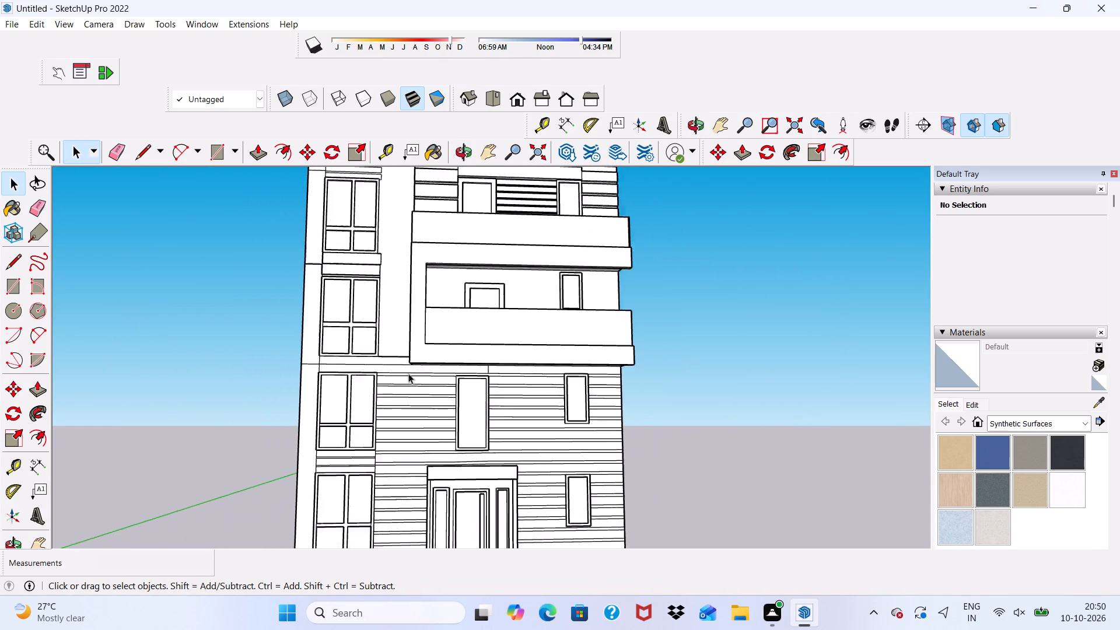
{"action": "scroll", "coordinate": [408, 373], "scroll_direction": "down", "scroll_amount": 1}
{"action": "middle_click_drag", "start_coordinate": [408, 416], "coordinate": [405, 449]}
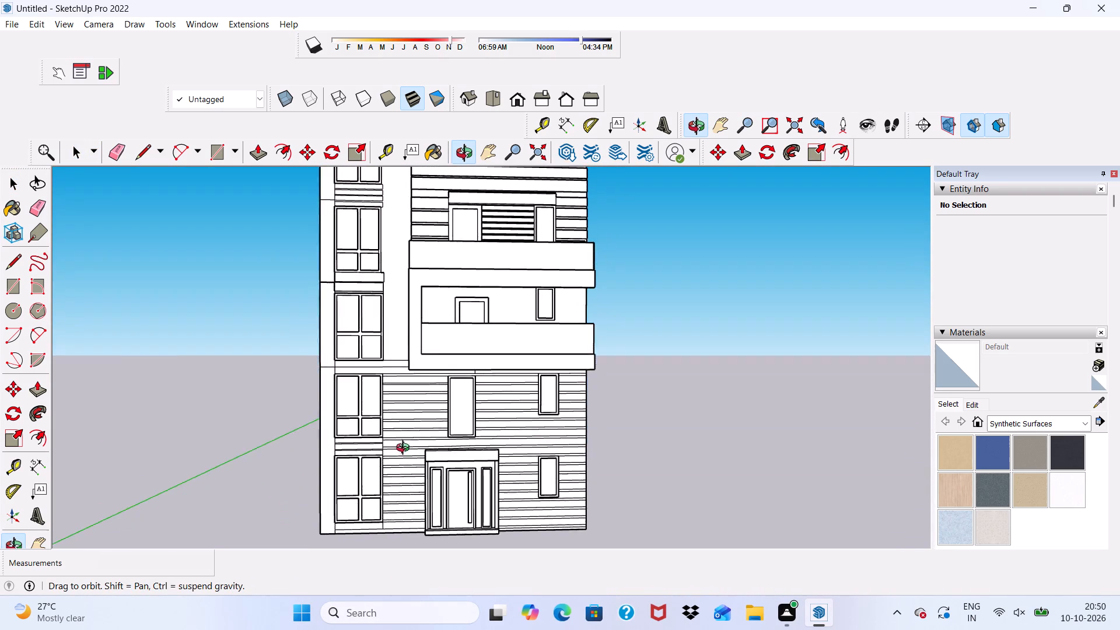
{"action": "middle_click_drag", "start_coordinate": [405, 449], "coordinate": [405, 450]}
{"action": "scroll", "coordinate": [426, 370], "scroll_direction": "up", "scroll_amount": 2}
{"action": "scroll", "coordinate": [426, 391], "scroll_direction": "down", "scroll_amount": 9}
{"action": "scroll", "coordinate": [430, 256], "scroll_direction": "up", "scroll_amount": 10}
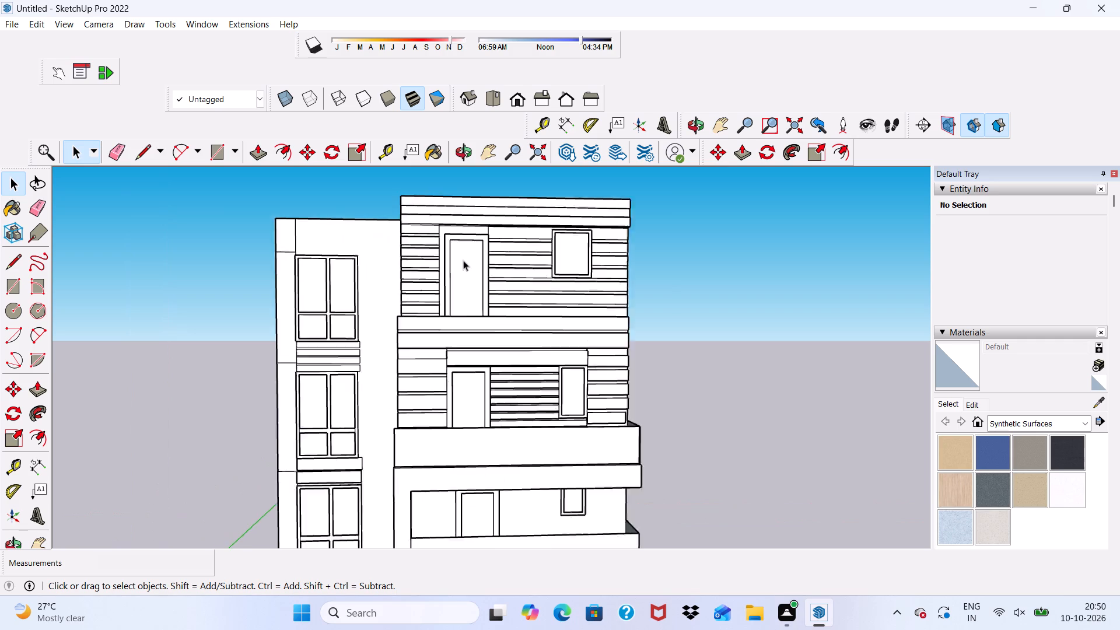
{"action": "scroll", "coordinate": [463, 260], "scroll_direction": "up", "scroll_amount": 1}
{"action": "scroll", "coordinate": [380, 234], "scroll_direction": "up", "scroll_amount": 4}
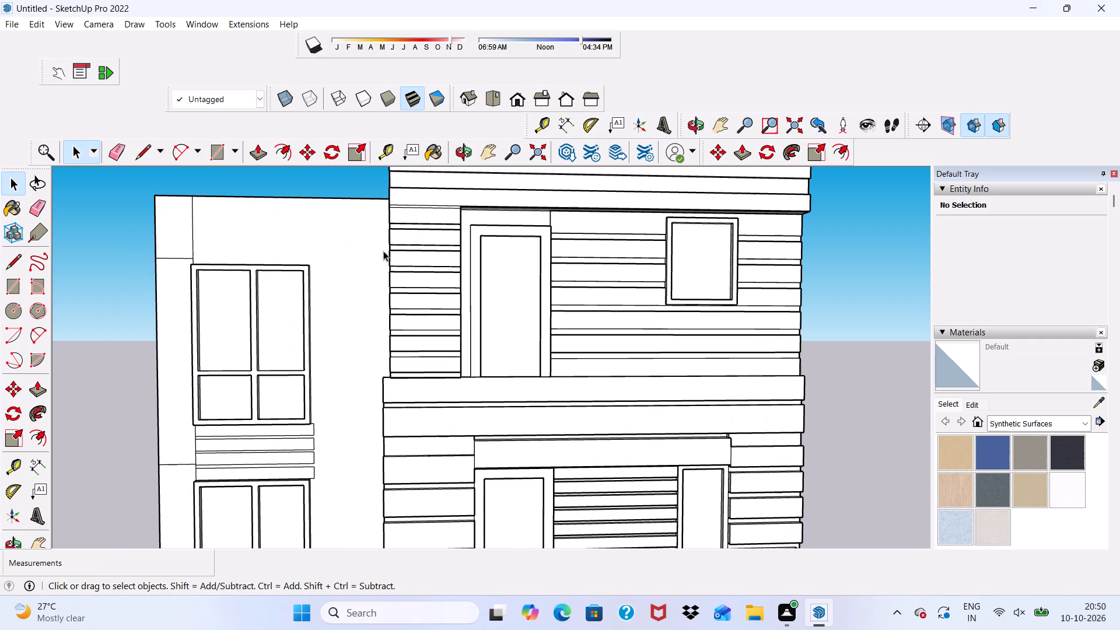
{"action": "scroll", "coordinate": [385, 258], "scroll_direction": "down", "scroll_amount": 8}
{"action": "middle_click_drag", "start_coordinate": [396, 289], "coordinate": [311, 276]}
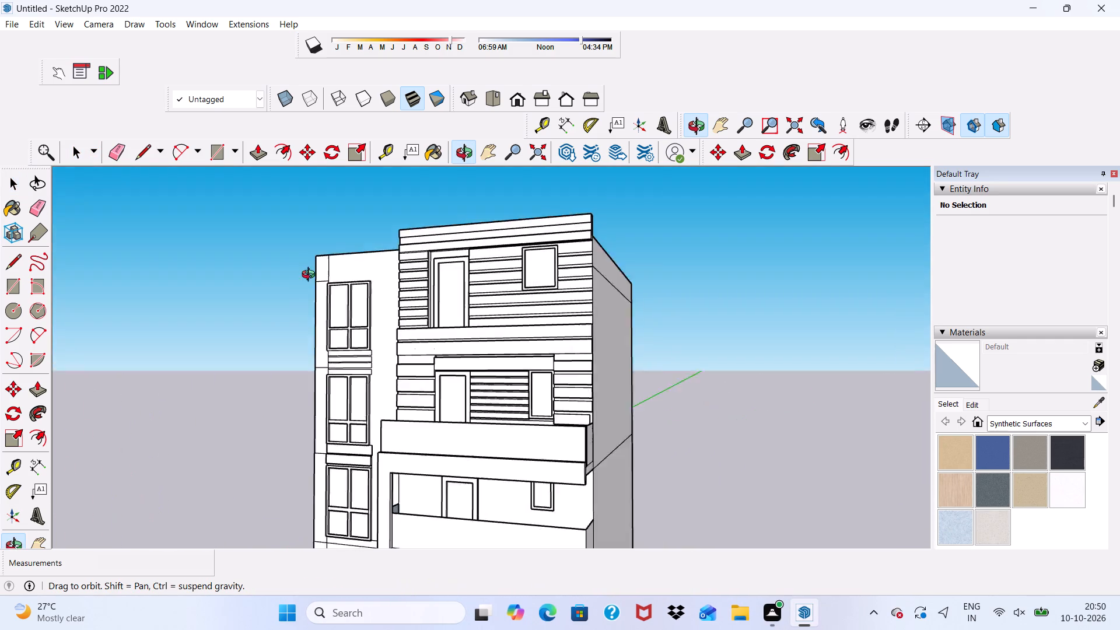
{"action": "middle_click_drag", "start_coordinate": [311, 276], "coordinate": [366, 369]}
{"action": "scroll", "coordinate": [337, 304], "scroll_direction": "up", "scroll_amount": 4}
{"action": "scroll", "coordinate": [369, 261], "scroll_direction": "up", "scroll_amount": 3}
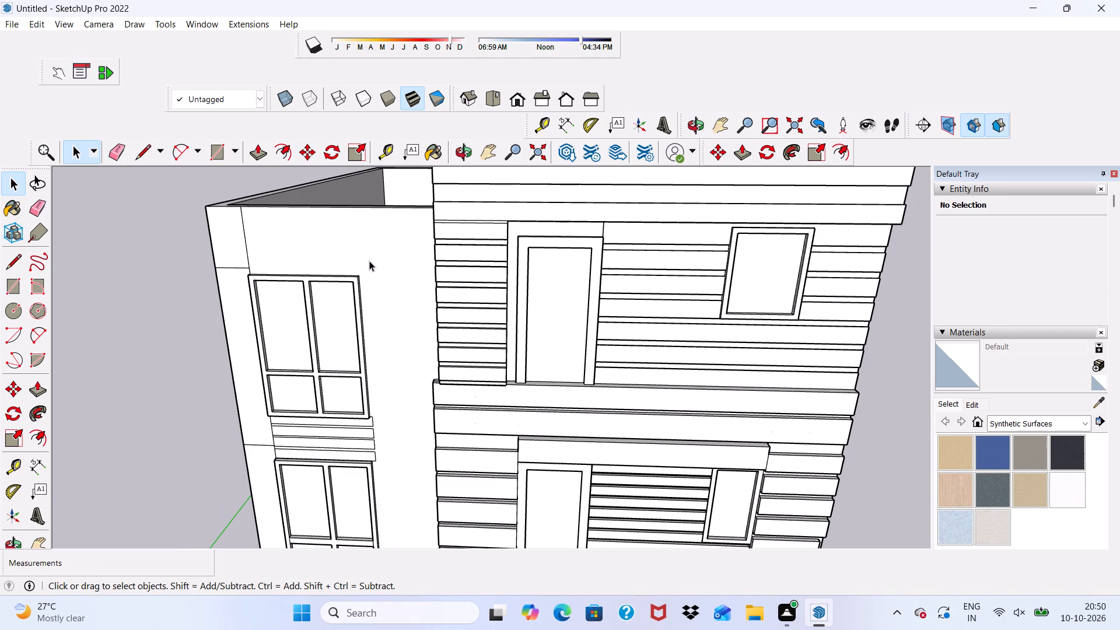
Draw a rectangle about 5' 7 3/16" by 9 3/16" on the wall directly above the fifth-level window, starting at the frame's upper corner.
{"action": "left_click", "coordinate": [217, 146]}
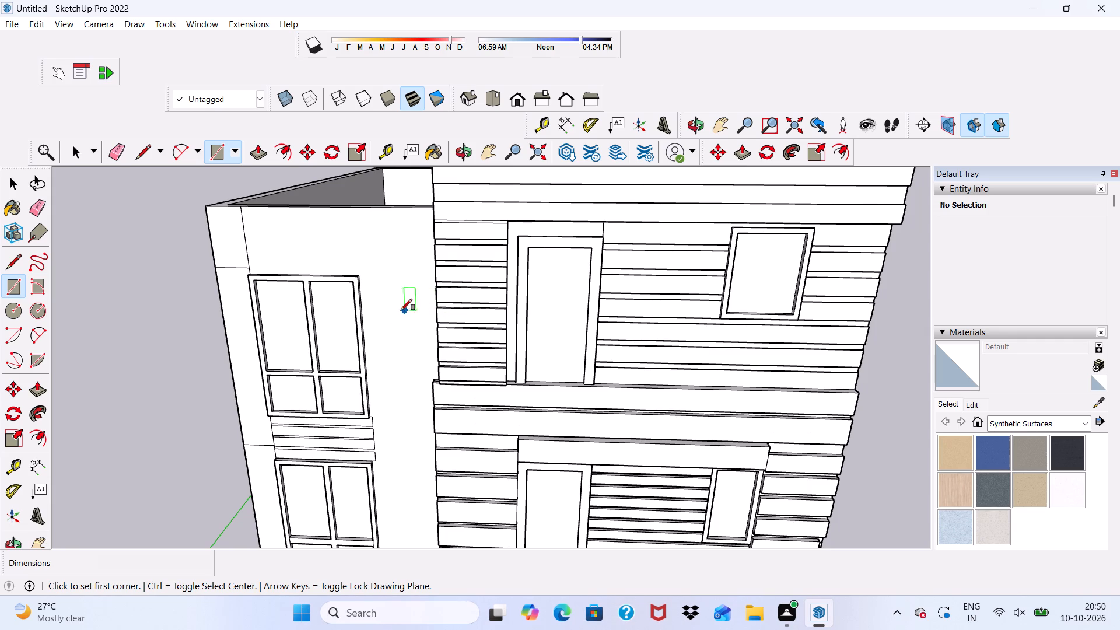
{"action": "scroll", "coordinate": [348, 313], "scroll_direction": "down", "scroll_amount": 1}
{"action": "middle_click_drag", "start_coordinate": [348, 313], "coordinate": [416, 261]}
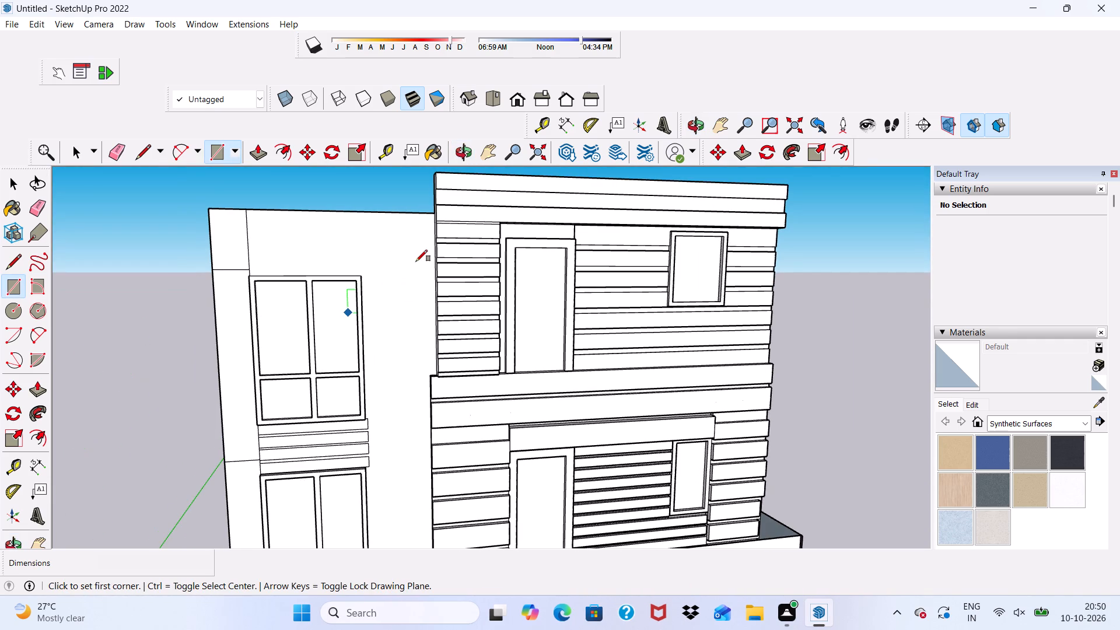
{"action": "scroll", "coordinate": [428, 330], "scroll_direction": "down", "scroll_amount": 2}
{"action": "middle_click_drag", "start_coordinate": [427, 335], "coordinate": [348, 276]}
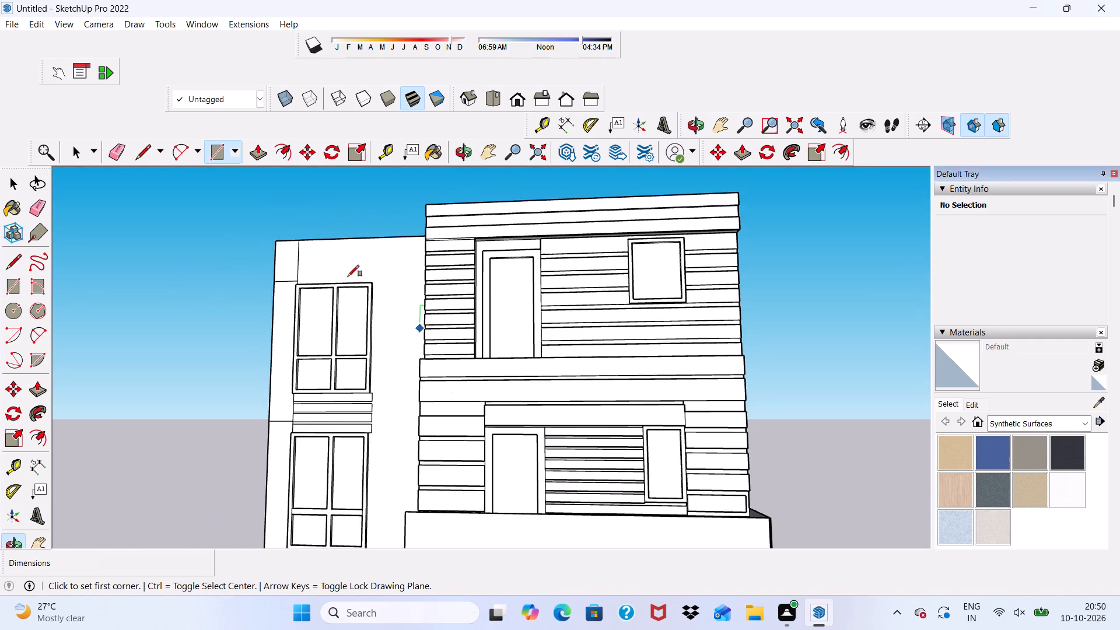
{"action": "scroll", "coordinate": [348, 269], "scroll_direction": "down", "scroll_amount": 10}
{"action": "middle_click_drag", "start_coordinate": [380, 414], "coordinate": [570, 450]}
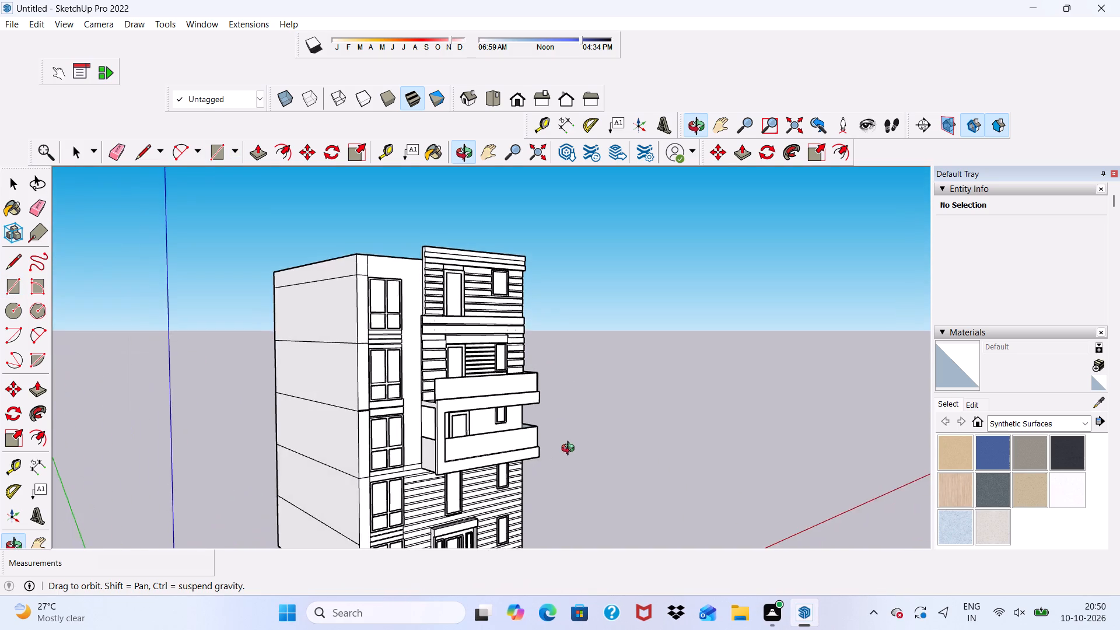
{"action": "middle_click_drag", "start_coordinate": [570, 450], "coordinate": [440, 450]}
{"action": "scroll", "coordinate": [390, 342], "scroll_direction": "up", "scroll_amount": 5}
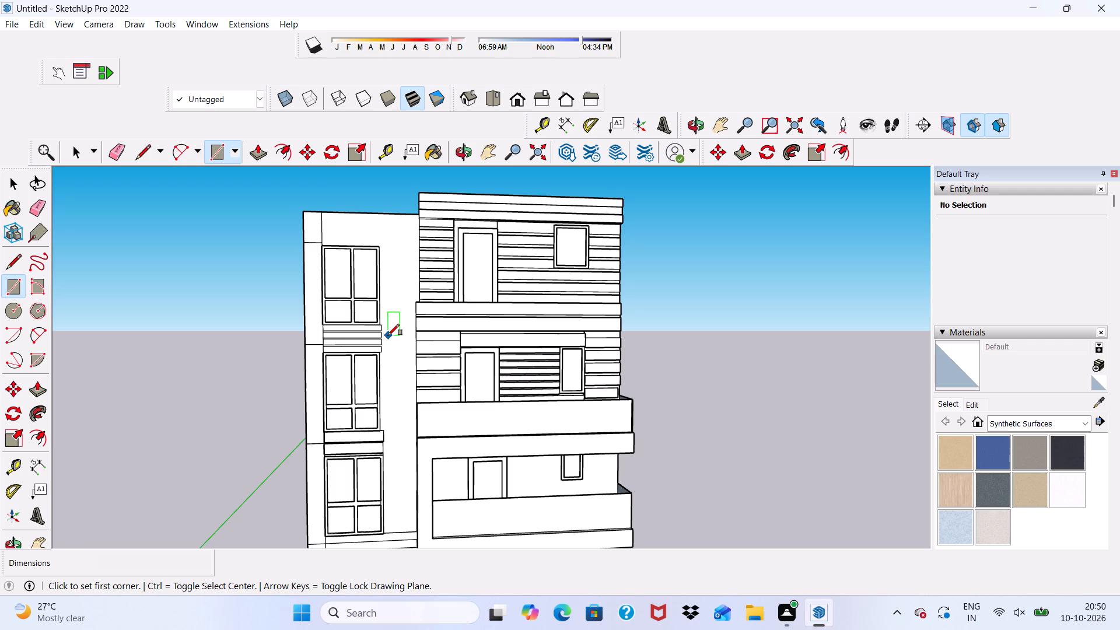
{"action": "scroll", "coordinate": [290, 254], "scroll_direction": "up", "scroll_amount": 4}
{"action": "scroll", "coordinate": [365, 172], "scroll_direction": "up", "scroll_amount": 6}
{"action": "scroll", "coordinate": [318, 286], "scroll_direction": "up", "scroll_amount": 6}
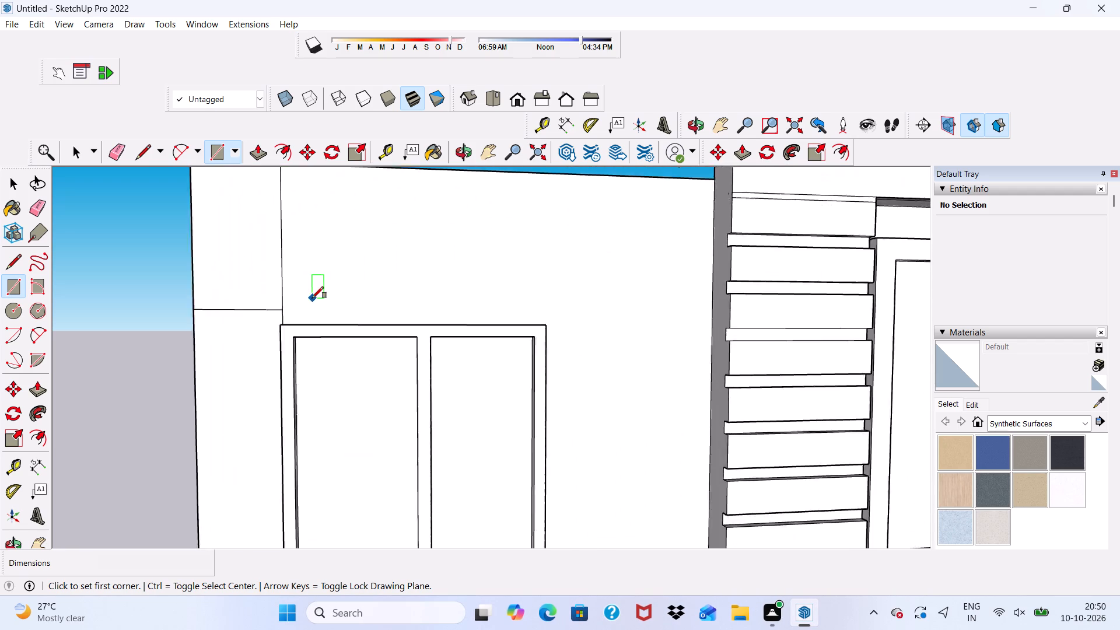
{"action": "scroll", "coordinate": [312, 298], "scroll_direction": "up", "scroll_amount": 2}
{"action": "scroll", "coordinate": [307, 299], "scroll_direction": "down", "scroll_amount": 1}
{"action": "middle_click_drag", "start_coordinate": [307, 299], "coordinate": [283, 358]}
{"action": "scroll", "coordinate": [282, 332], "scroll_direction": "up", "scroll_amount": 5}
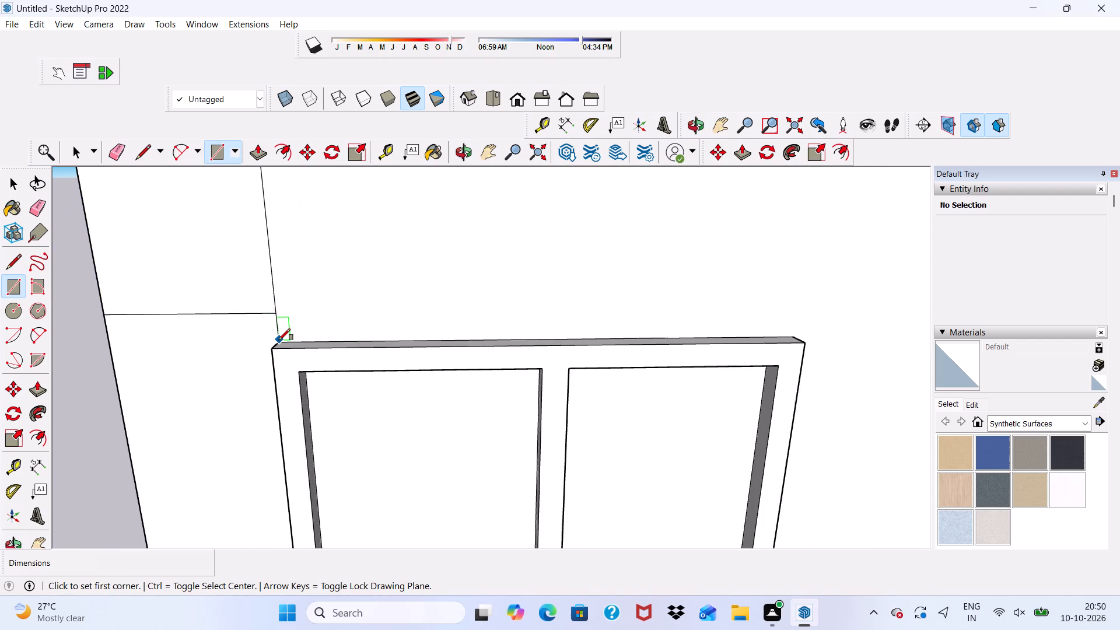
{"action": "scroll", "coordinate": [279, 340], "scroll_direction": "up", "scroll_amount": 9}
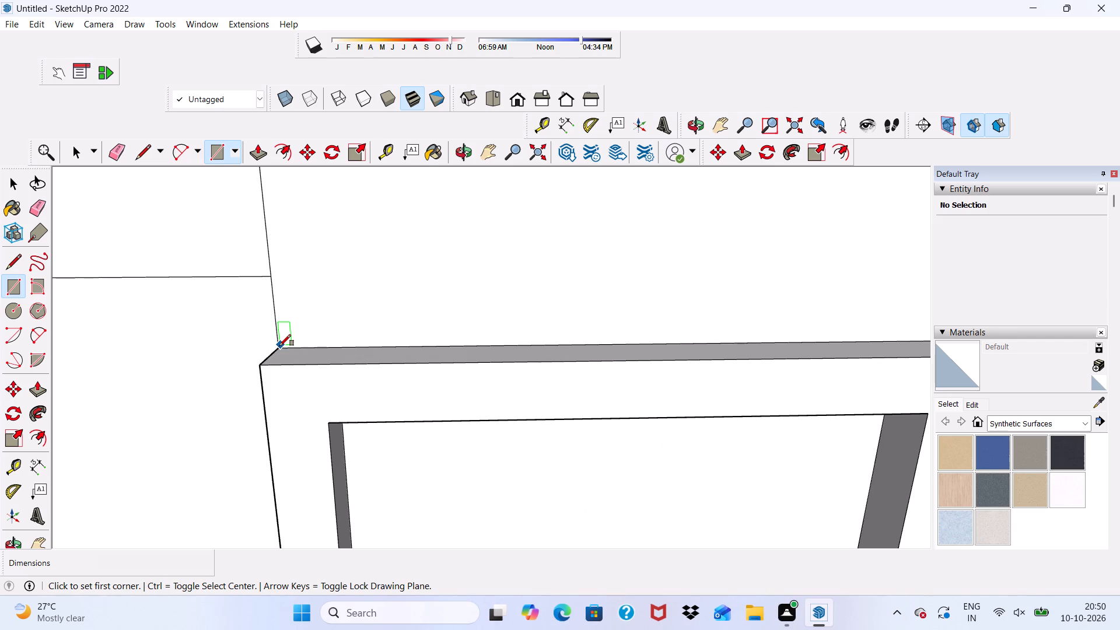
{"action": "left_click", "coordinate": [278, 347]}
{"action": "scroll", "coordinate": [468, 300], "scroll_direction": "down", "scroll_amount": 5}
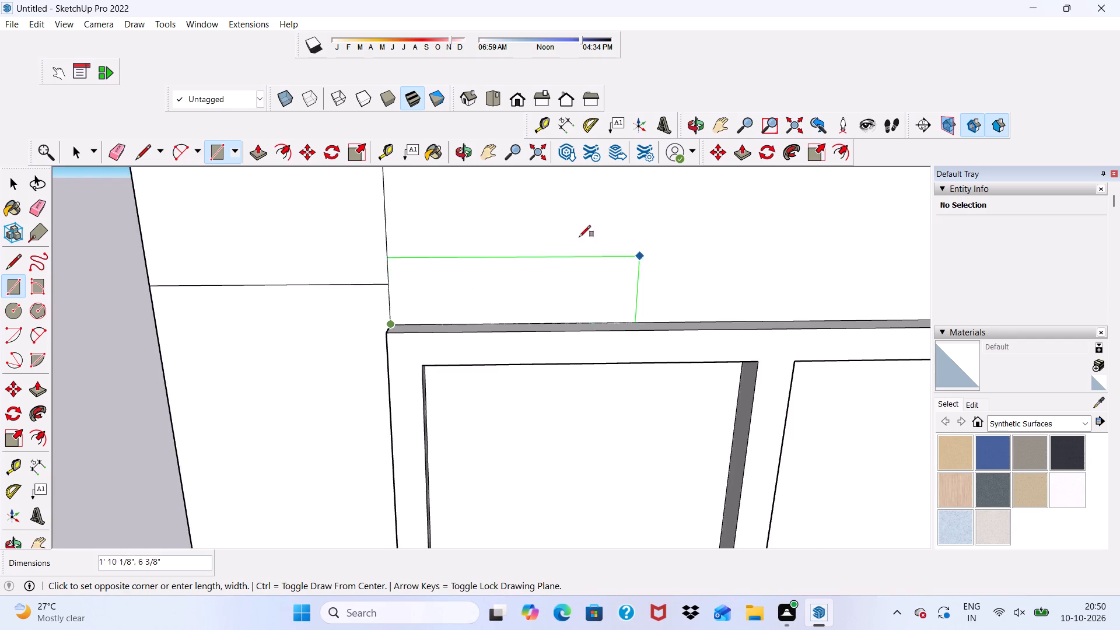
{"action": "scroll", "coordinate": [579, 237], "scroll_direction": "down", "scroll_amount": 10}
{"action": "scroll", "coordinate": [786, 278], "scroll_direction": "down", "scroll_amount": 2}
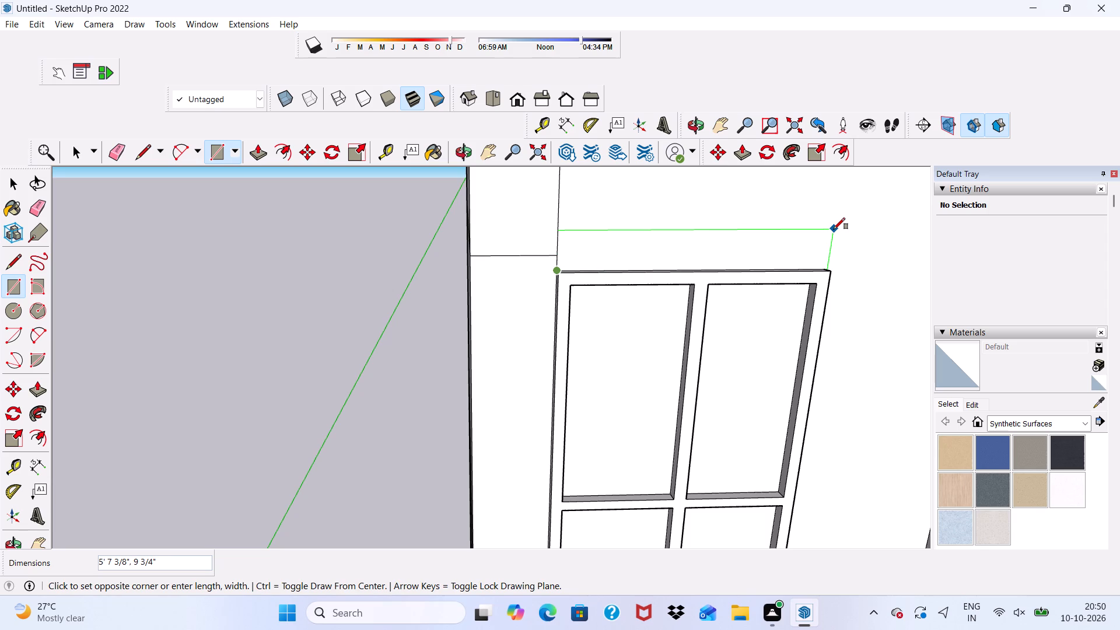
{"action": "left_click", "coordinate": [832, 232]}
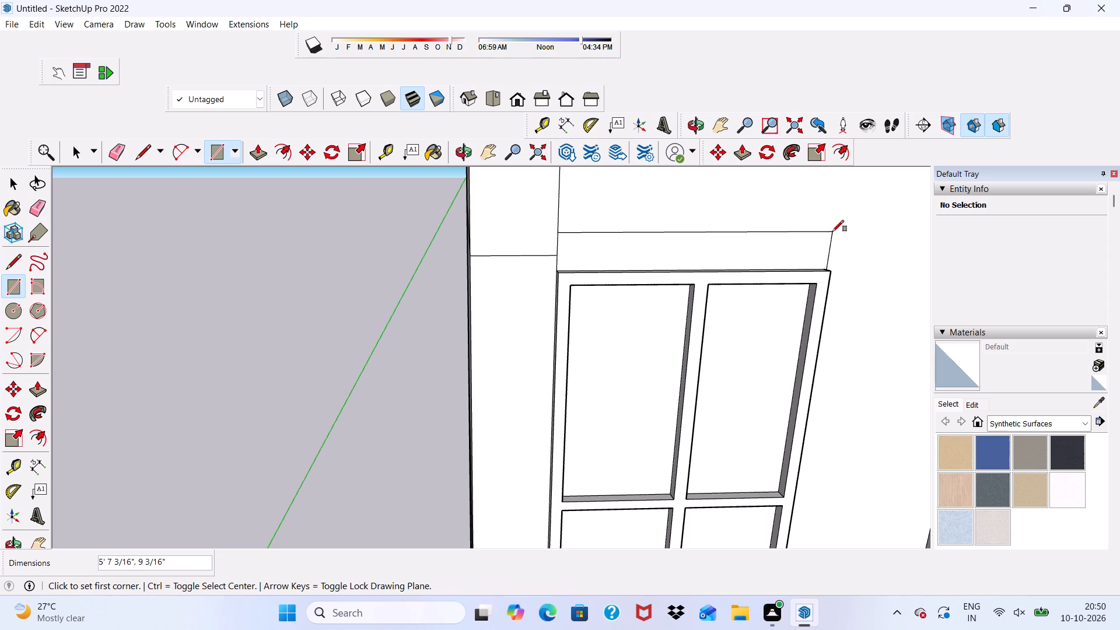
{"action": "scroll", "coordinate": [785, 237], "scroll_direction": "down", "scroll_amount": 5}
{"action": "scroll", "coordinate": [685, 228], "scroll_direction": "down", "scroll_amount": 8}
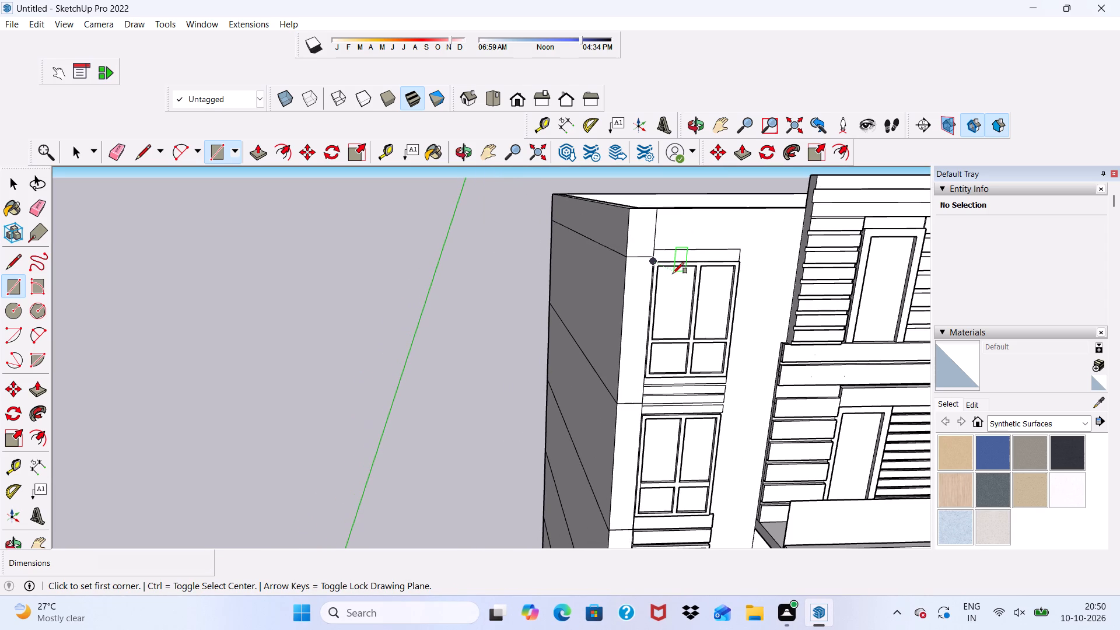
Replace the rectangle above the fifth-level window with one about 9' 5 15/16" by 8 5/16", spanning from the frame's corner to the cladding block.
{"action": "key", "text": "ctrl+z"}
{"action": "scroll", "coordinate": [663, 256], "scroll_direction": "up", "scroll_amount": 19}
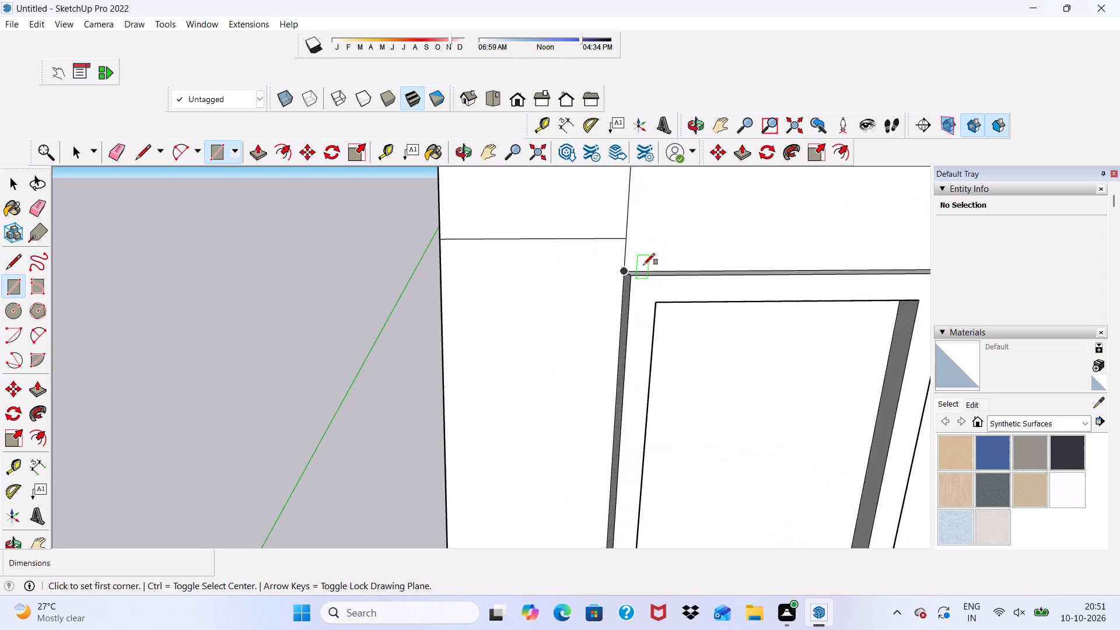
{"action": "scroll", "coordinate": [643, 265], "scroll_direction": "up", "scroll_amount": 5}
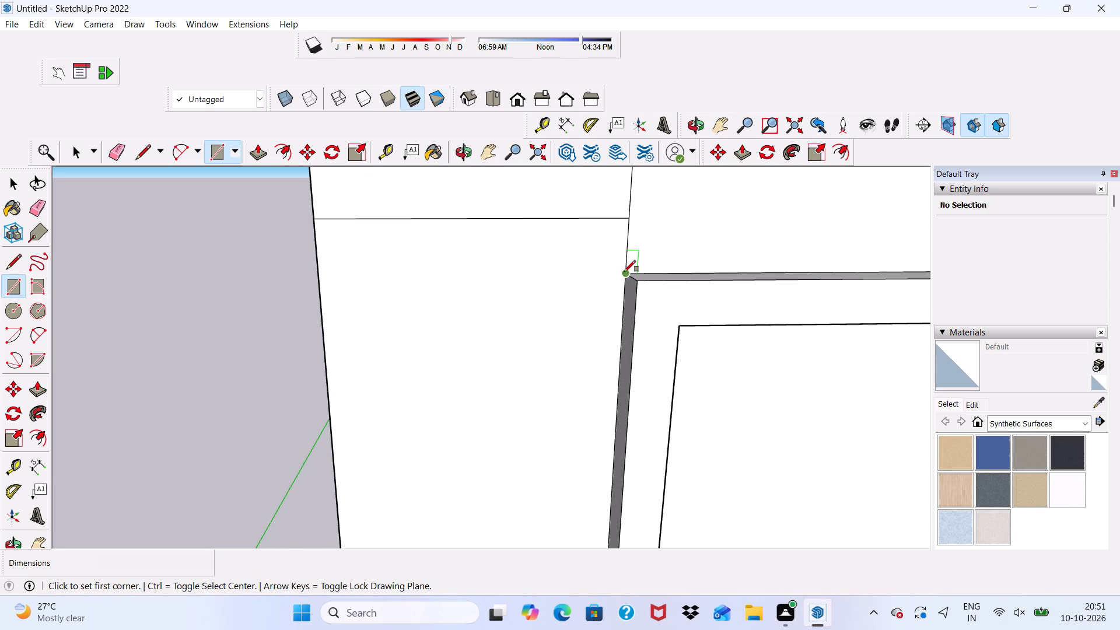
{"action": "left_click", "coordinate": [625, 274]}
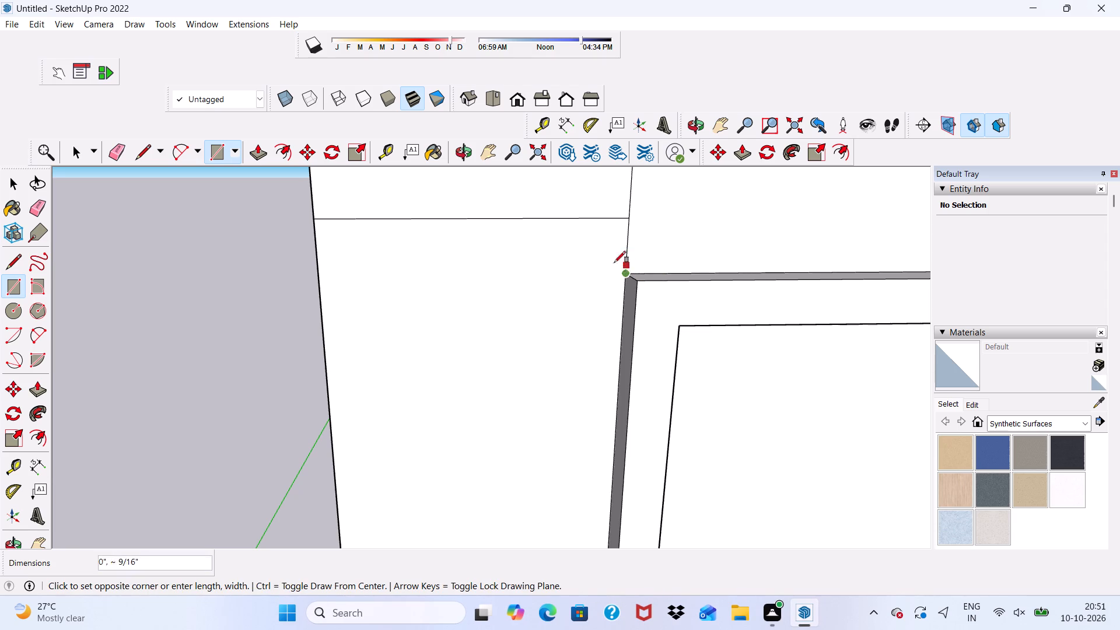
{"action": "scroll", "coordinate": [597, 261], "scroll_direction": "down", "scroll_amount": 11}
{"action": "scroll", "coordinate": [808, 237], "scroll_direction": "up", "scroll_amount": 1}
{"action": "scroll", "coordinate": [803, 229], "scroll_direction": "down", "scroll_amount": 16}
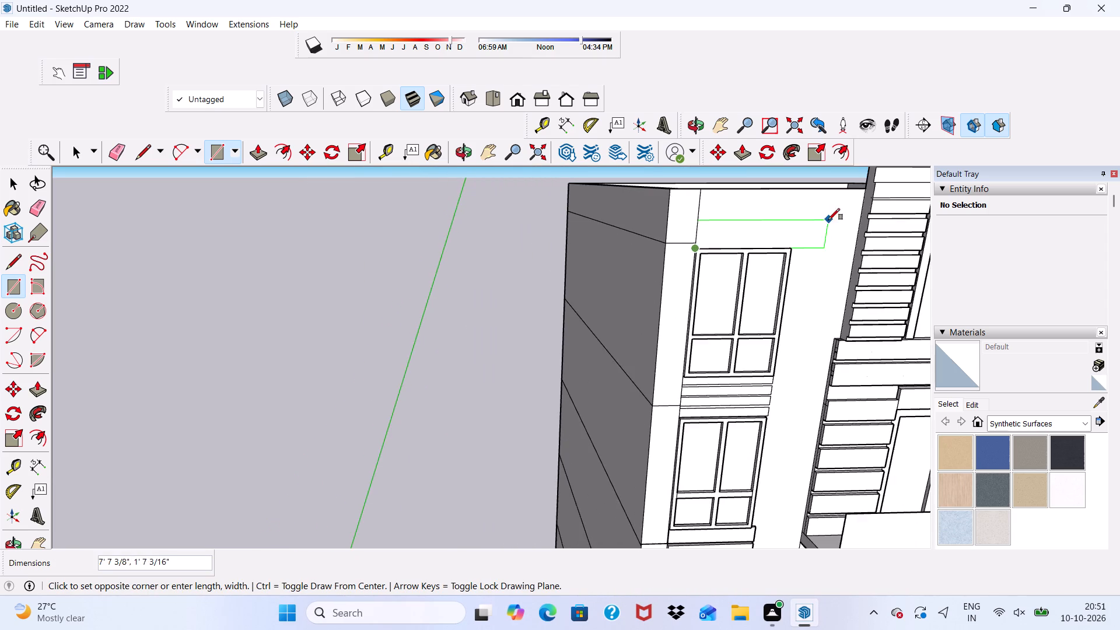
{"action": "scroll", "coordinate": [841, 226], "scroll_direction": "up", "scroll_amount": 8}
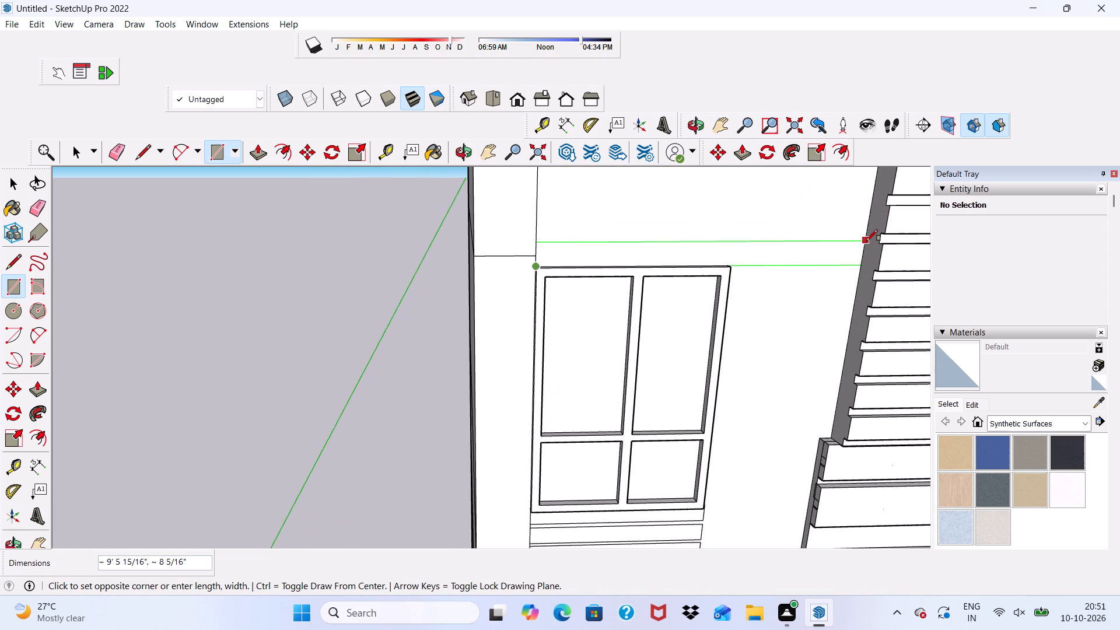
{"action": "left_click", "coordinate": [866, 241]}
Copy the new band face up the wall at about 11 1/4" spacing, making four copies.
{"action": "key", "text": "space"}
{"action": "left_click", "coordinate": [775, 257]}
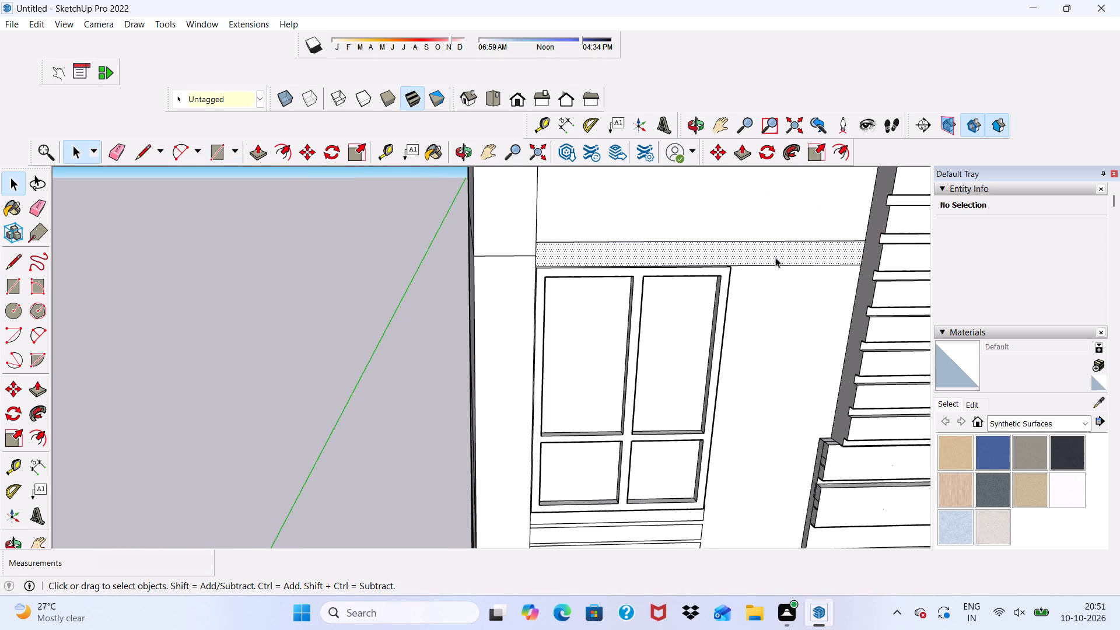
{"action": "left_click", "coordinate": [309, 150]}
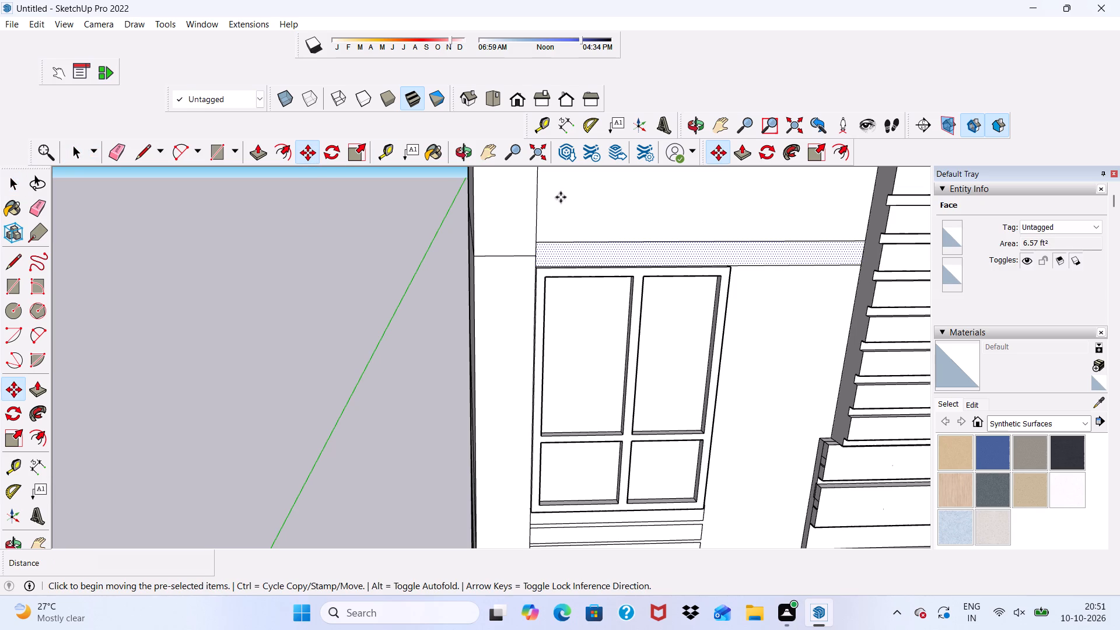
{"action": "left_click", "coordinate": [771, 251]}
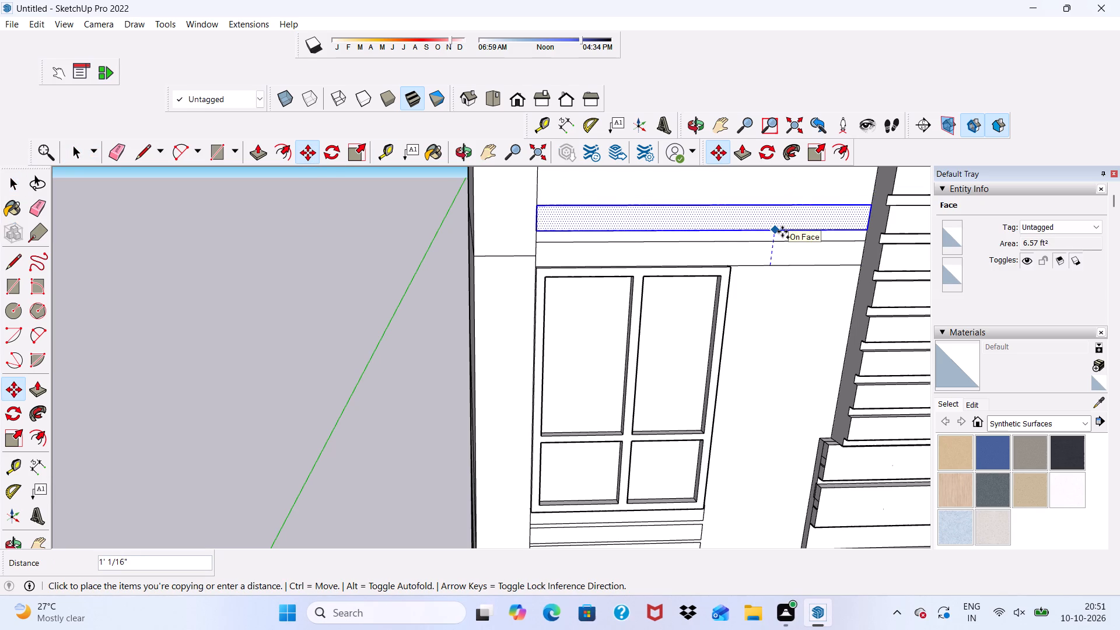
{"action": "left_click", "coordinate": [782, 233]}
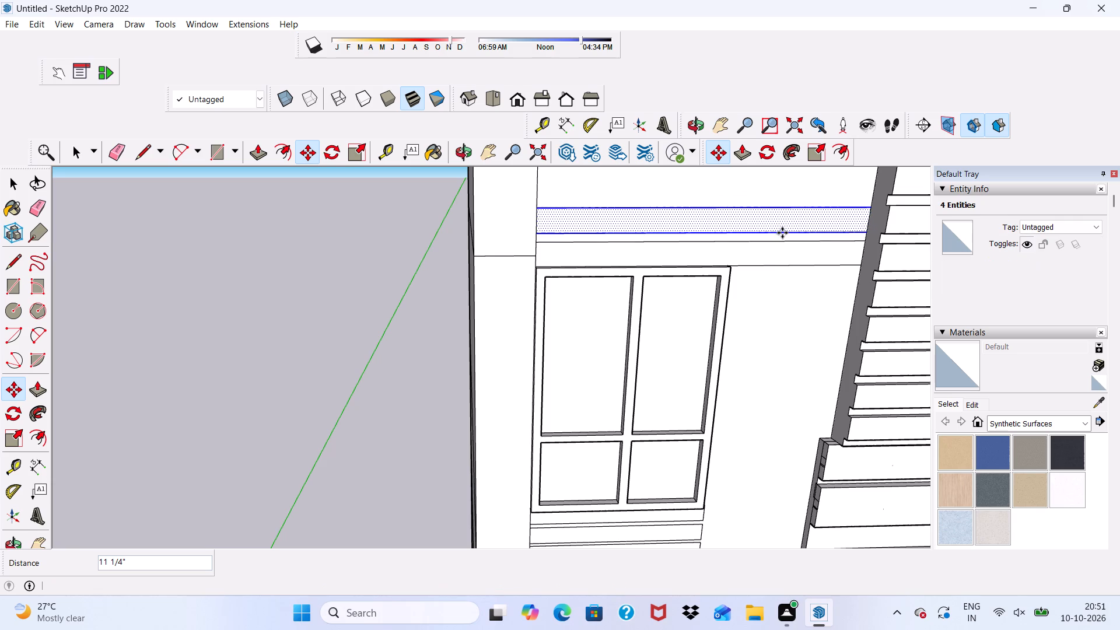
{"action": "key", "text": "shift+asterisk"}
{"action": "key", "text": "4"}
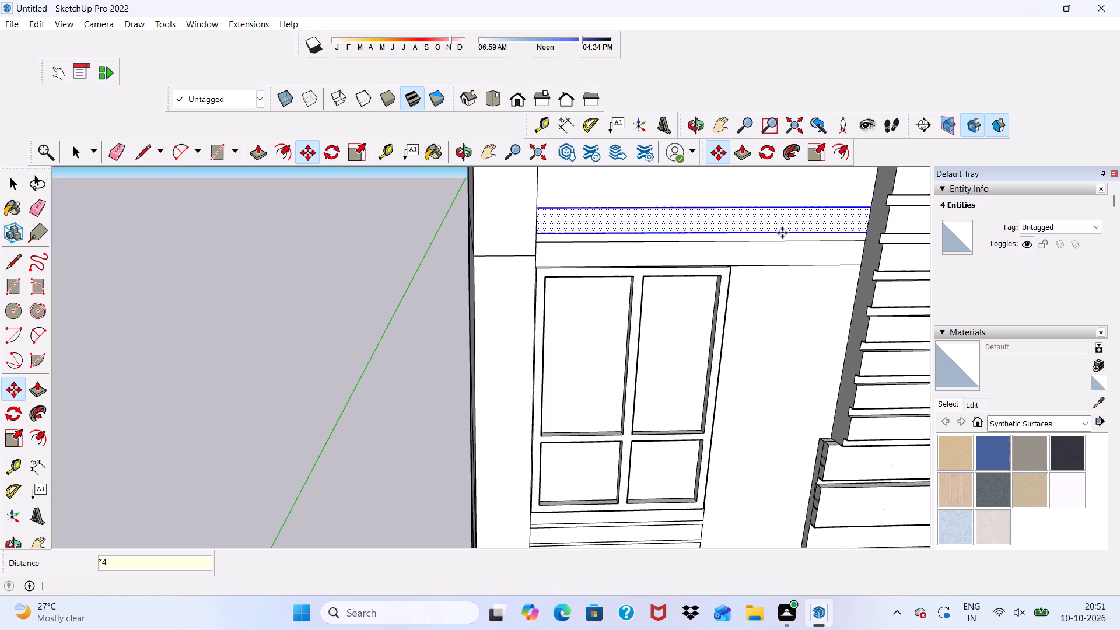
{"action": "key", "text": "Return"}
Erase the loose edges of the topmost band copy that floats above the roof parapet.
{"action": "scroll", "coordinate": [781, 244], "scroll_direction": "down", "scroll_amount": 5}
{"action": "scroll", "coordinate": [790, 310], "scroll_direction": "down", "scroll_amount": 4}
{"action": "scroll", "coordinate": [705, 194], "scroll_direction": "up", "scroll_amount": 4}
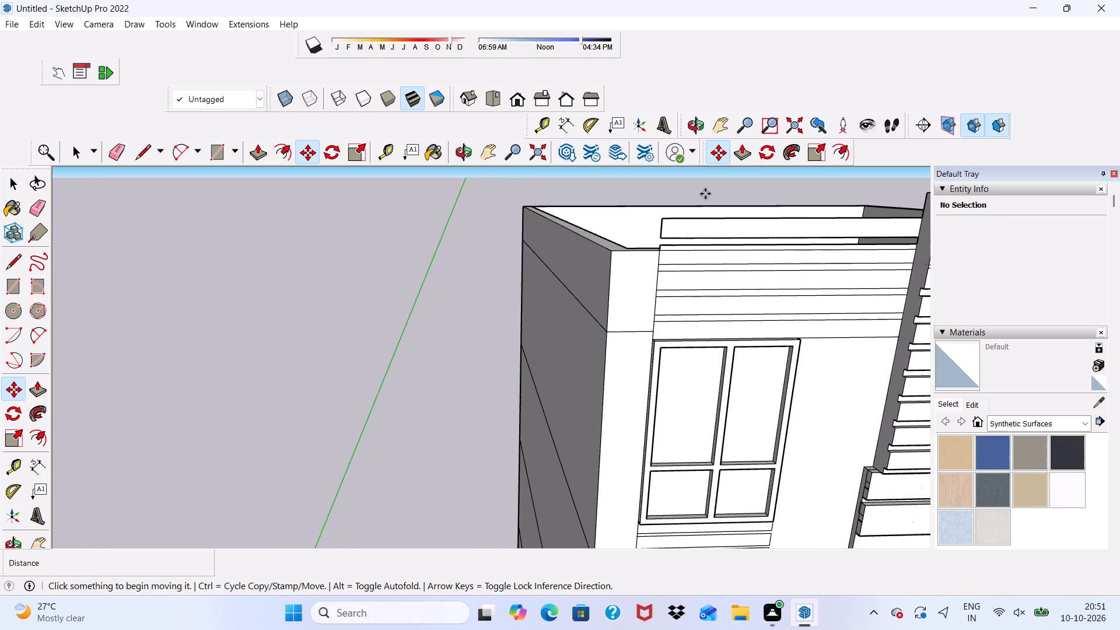
{"action": "left_click", "coordinate": [116, 146]}
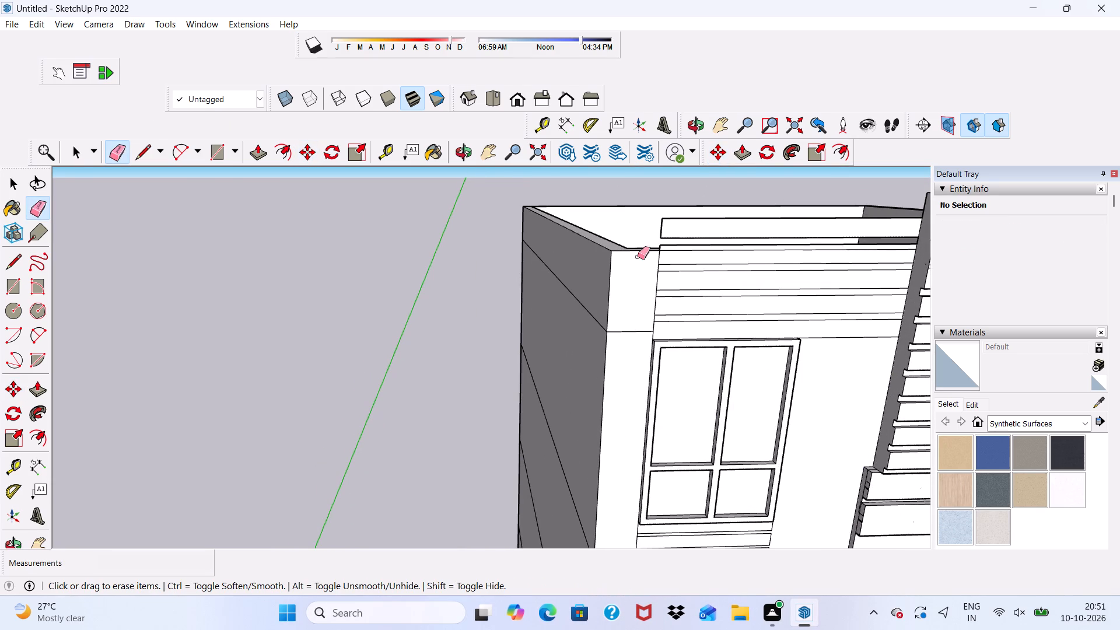
{"action": "scroll", "coordinate": [649, 242], "scroll_direction": "up", "scroll_amount": 5}
{"action": "scroll", "coordinate": [698, 196], "scroll_direction": "down", "scroll_amount": 4}
{"action": "left_click", "coordinate": [750, 201]}
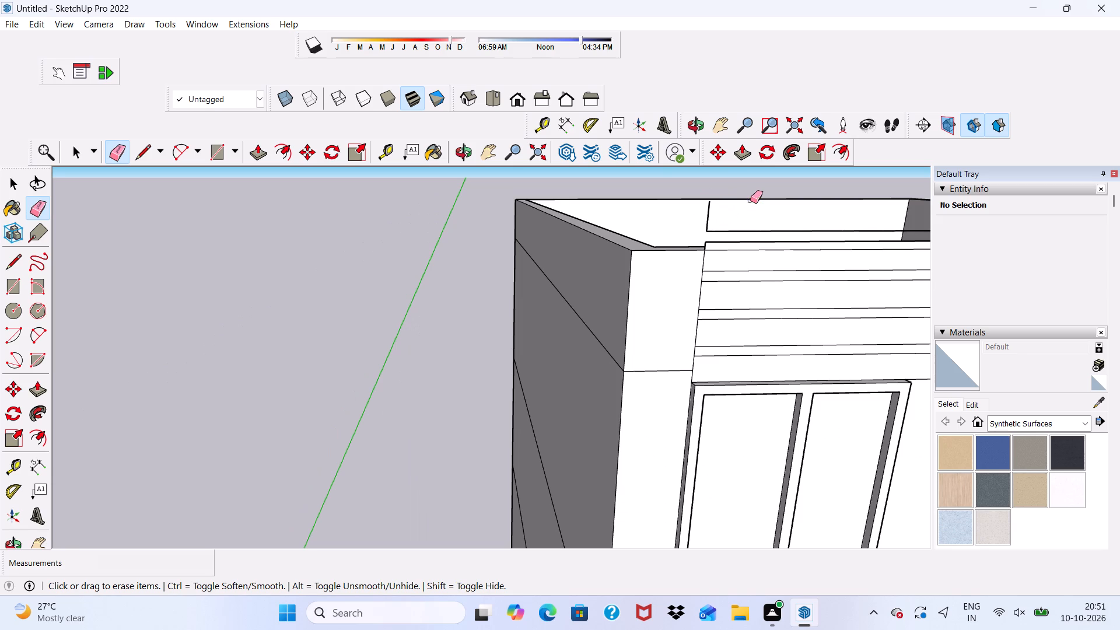
{"action": "left_click", "coordinate": [759, 230]}
{"action": "double_click", "coordinate": [708, 222]}
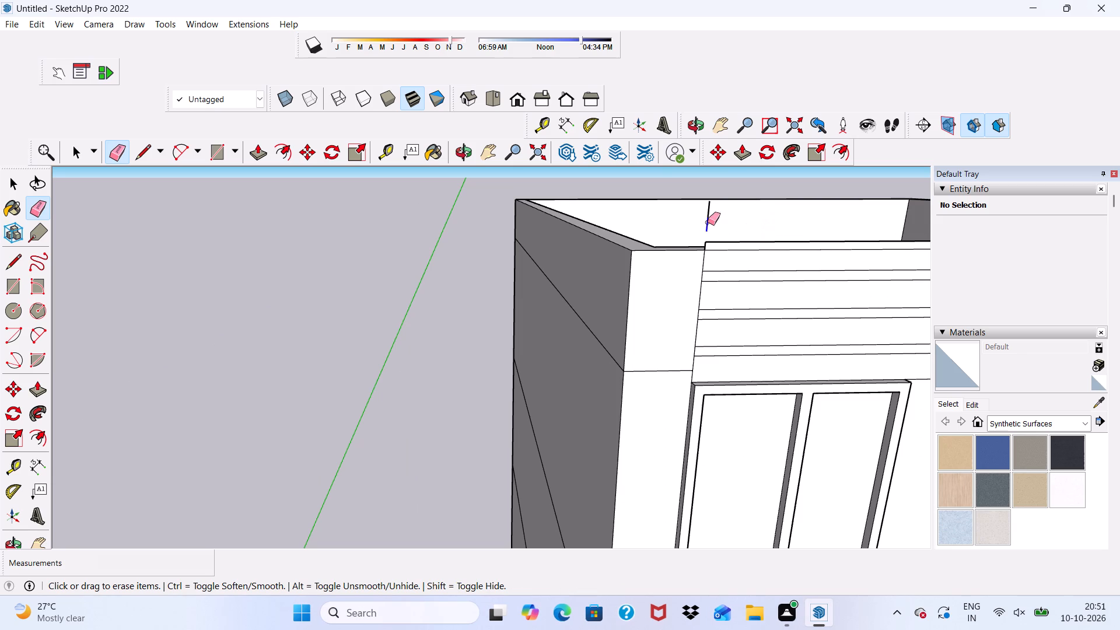
{"action": "scroll", "coordinate": [635, 213], "scroll_direction": "down", "scroll_amount": 6}
{"action": "scroll", "coordinate": [743, 206], "scroll_direction": "up", "scroll_amount": 7}
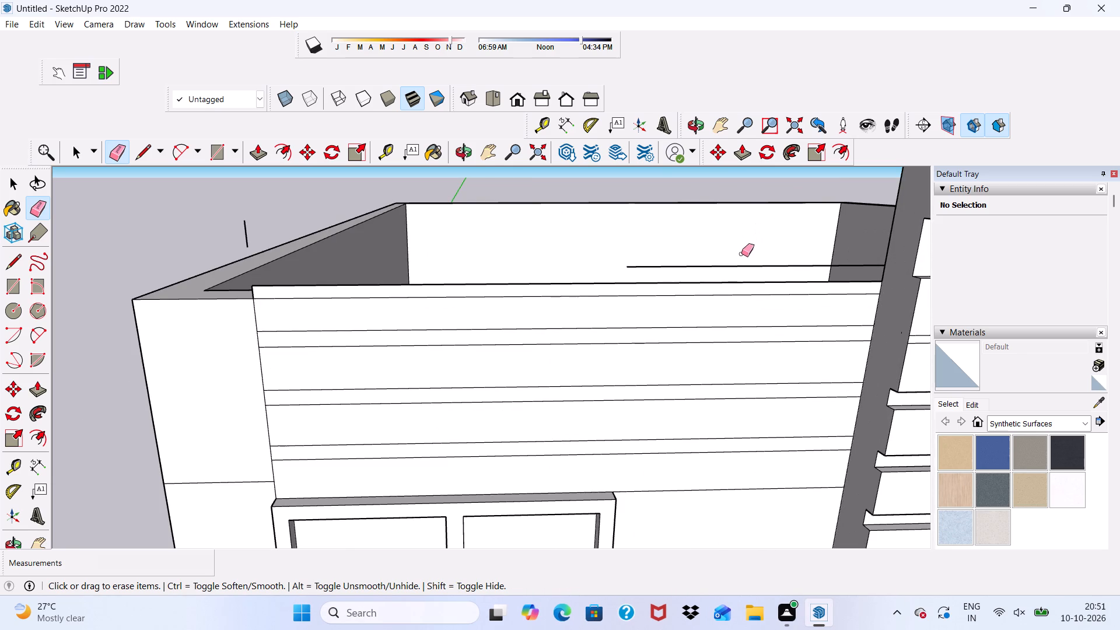
{"action": "left_click", "coordinate": [743, 264]}
{"action": "scroll", "coordinate": [672, 240], "scroll_direction": "down", "scroll_amount": 5}
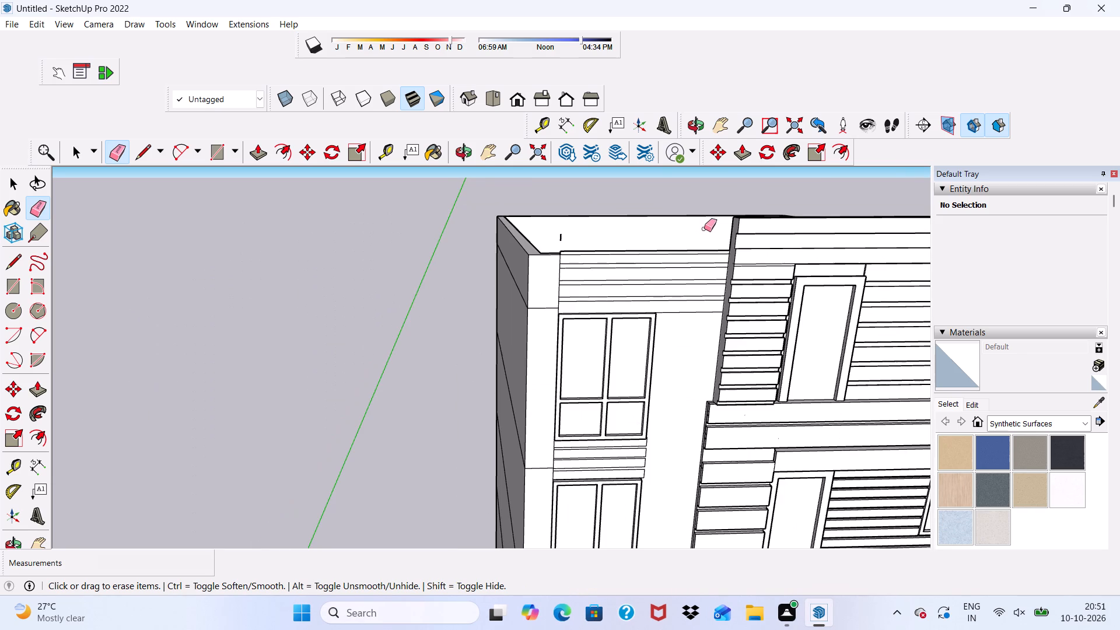
{"action": "scroll", "coordinate": [542, 243], "scroll_direction": "up", "scroll_amount": 4}
{"action": "scroll", "coordinate": [602, 233], "scroll_direction": "up", "scroll_amount": 1}
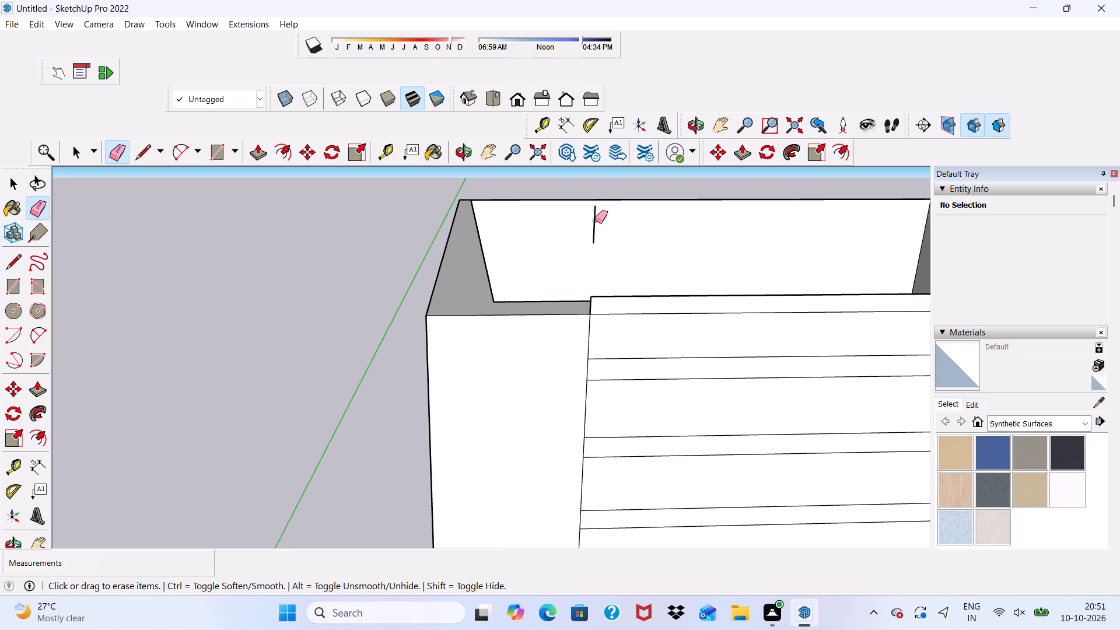
{"action": "left_click", "coordinate": [595, 220]}
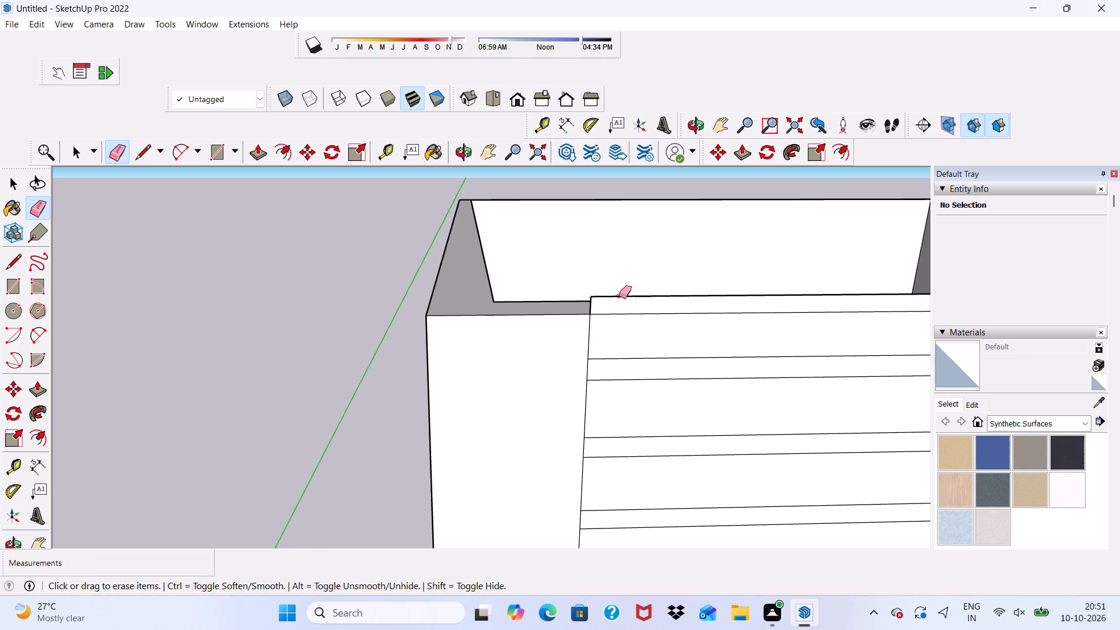
Erase the remaining top and side edges of the band copy projecting above the parapet's top edge.
{"action": "left_click", "coordinate": [619, 296]}
{"action": "left_click", "coordinate": [591, 300]}
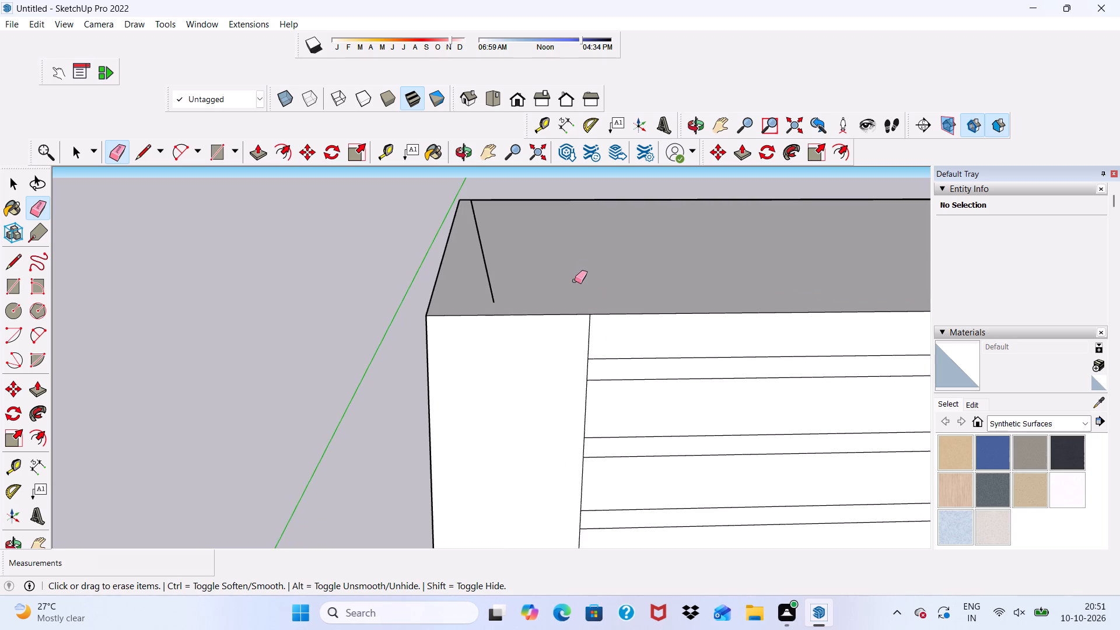
{"action": "key", "text": "ctrl+z"}
{"action": "scroll", "coordinate": [608, 312], "scroll_direction": "down", "scroll_amount": 1}
{"action": "scroll", "coordinate": [603, 310], "scroll_direction": "up", "scroll_amount": 7}
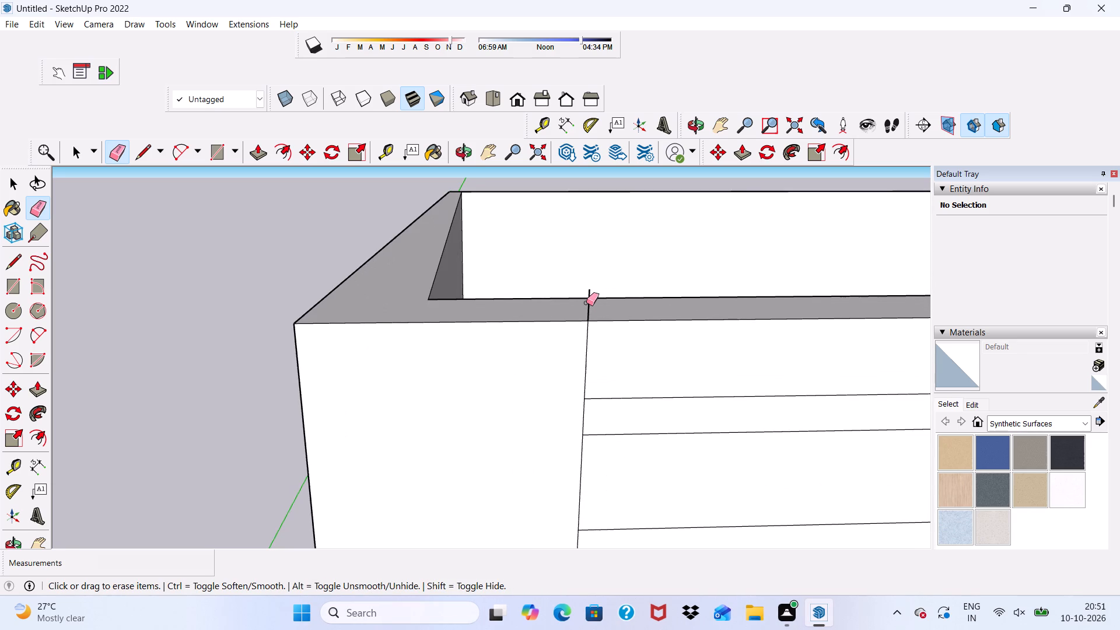
{"action": "left_click_drag", "start_coordinate": [586, 302], "coordinate": [593, 302]}
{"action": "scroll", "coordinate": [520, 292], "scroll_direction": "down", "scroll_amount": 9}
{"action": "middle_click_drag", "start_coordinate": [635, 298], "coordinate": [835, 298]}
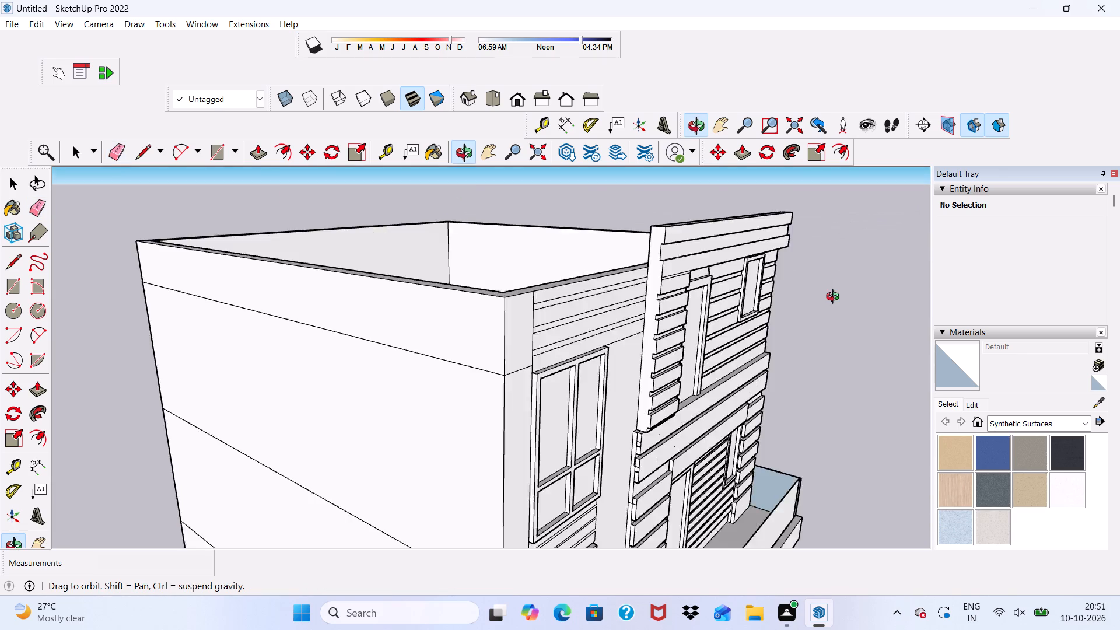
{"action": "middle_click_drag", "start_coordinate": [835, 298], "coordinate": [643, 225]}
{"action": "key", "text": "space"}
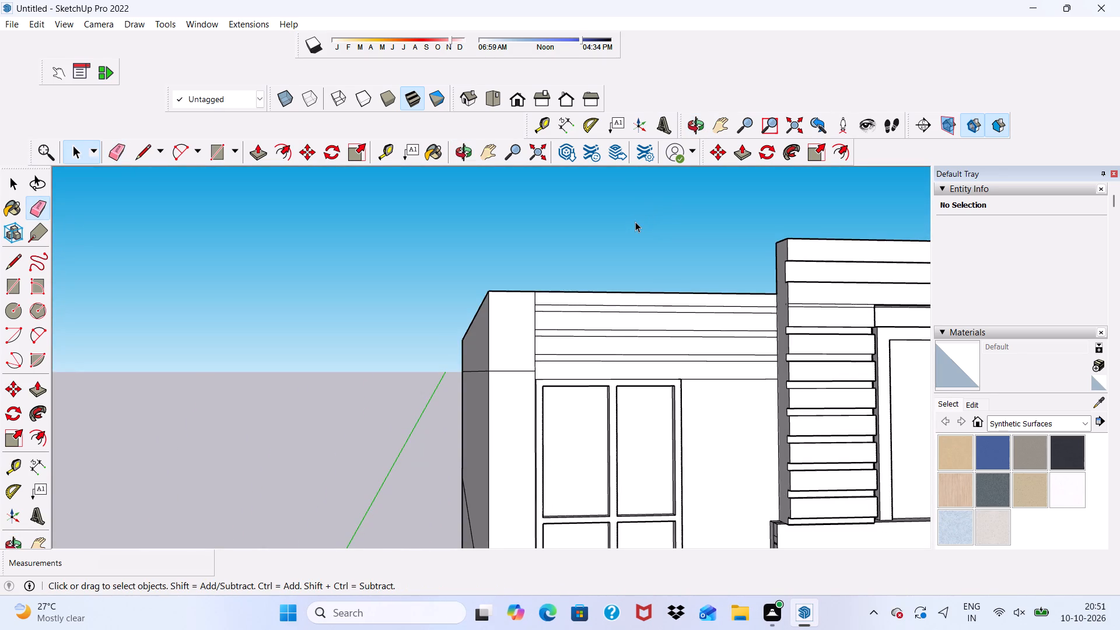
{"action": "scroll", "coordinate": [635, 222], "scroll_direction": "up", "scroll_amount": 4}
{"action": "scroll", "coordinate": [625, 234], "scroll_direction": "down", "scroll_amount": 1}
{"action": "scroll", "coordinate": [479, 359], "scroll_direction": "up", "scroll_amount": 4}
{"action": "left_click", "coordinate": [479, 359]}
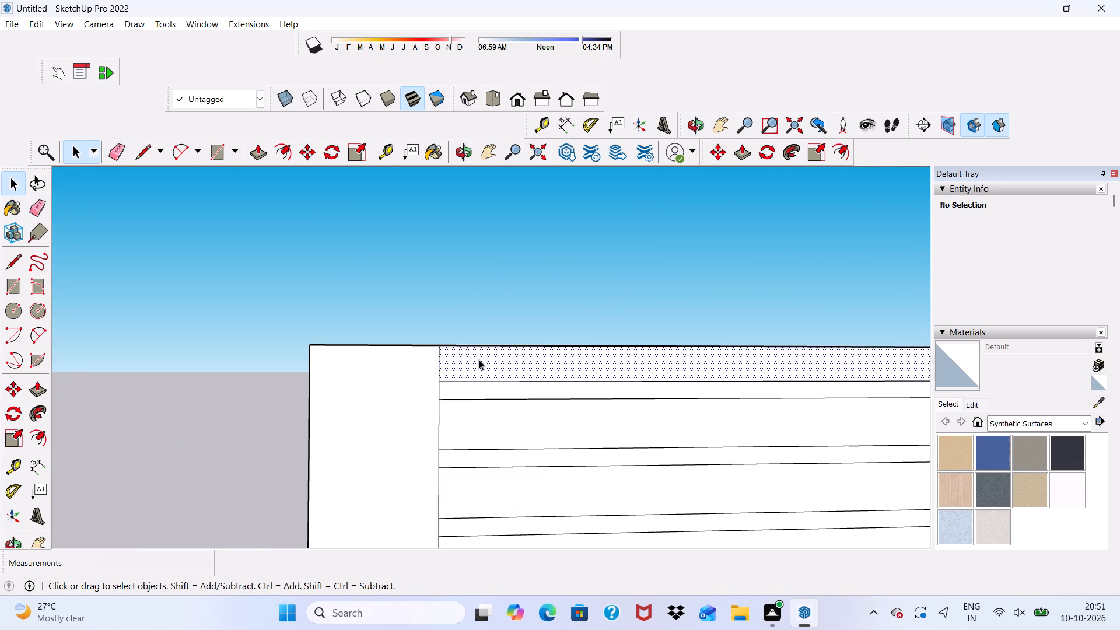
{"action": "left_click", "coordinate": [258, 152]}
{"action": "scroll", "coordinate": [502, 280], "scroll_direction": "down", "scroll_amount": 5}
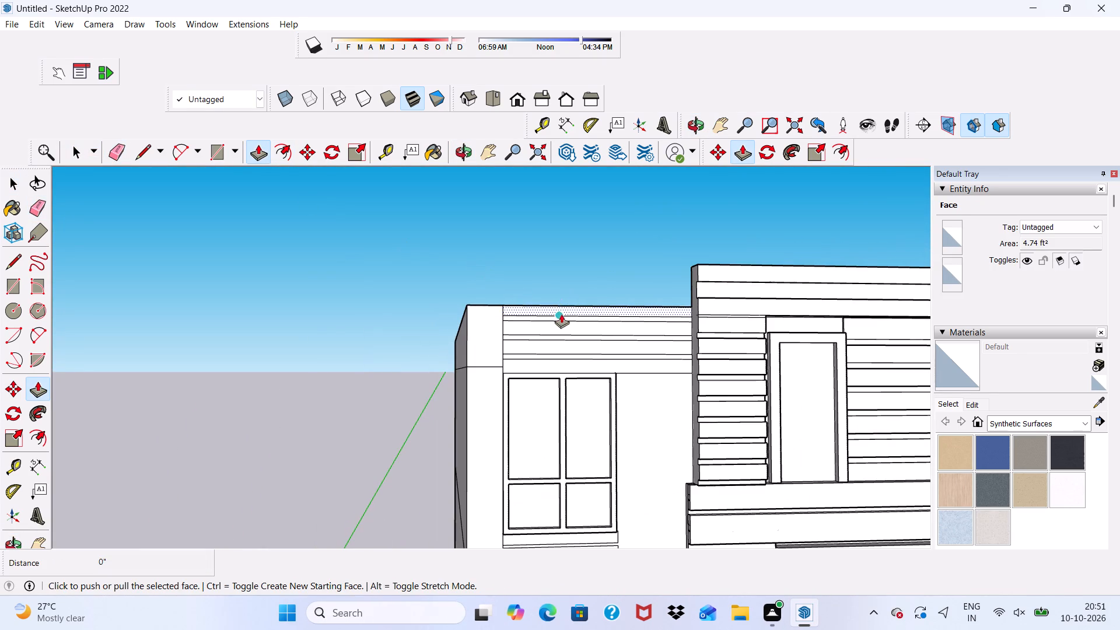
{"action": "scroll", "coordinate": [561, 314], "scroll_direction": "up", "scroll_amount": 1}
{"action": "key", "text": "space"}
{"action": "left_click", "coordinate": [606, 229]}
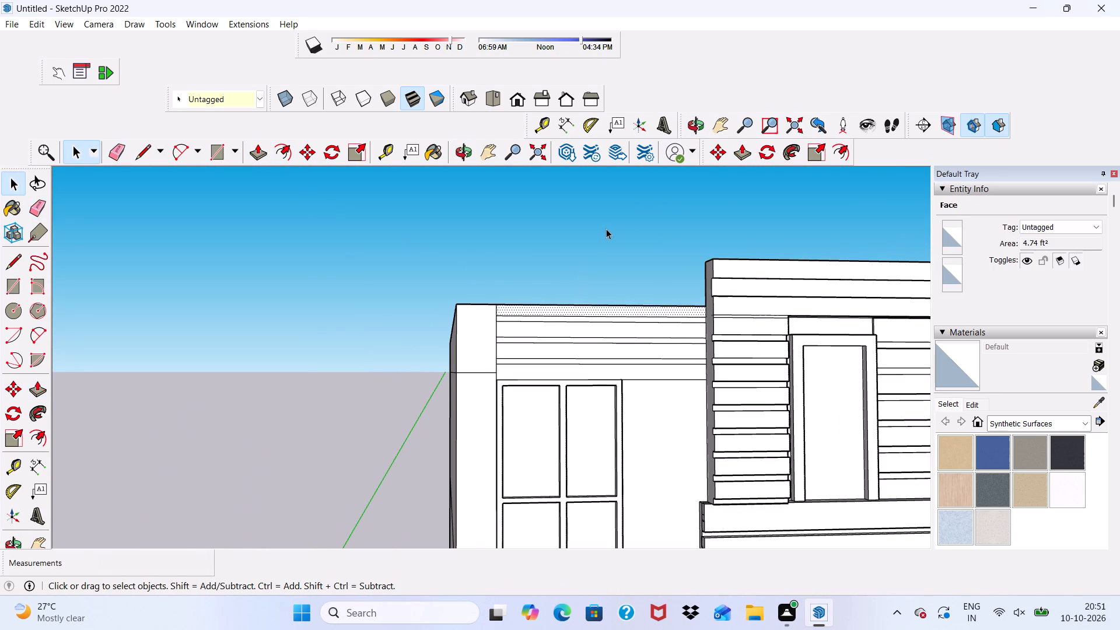
Examine the panels between the stacked windows on the lower levels and the wall beside the balconies.
{"action": "scroll", "coordinate": [615, 278], "scroll_direction": "down", "scroll_amount": 15}
{"action": "scroll", "coordinate": [631, 498], "scroll_direction": "up", "scroll_amount": 6}
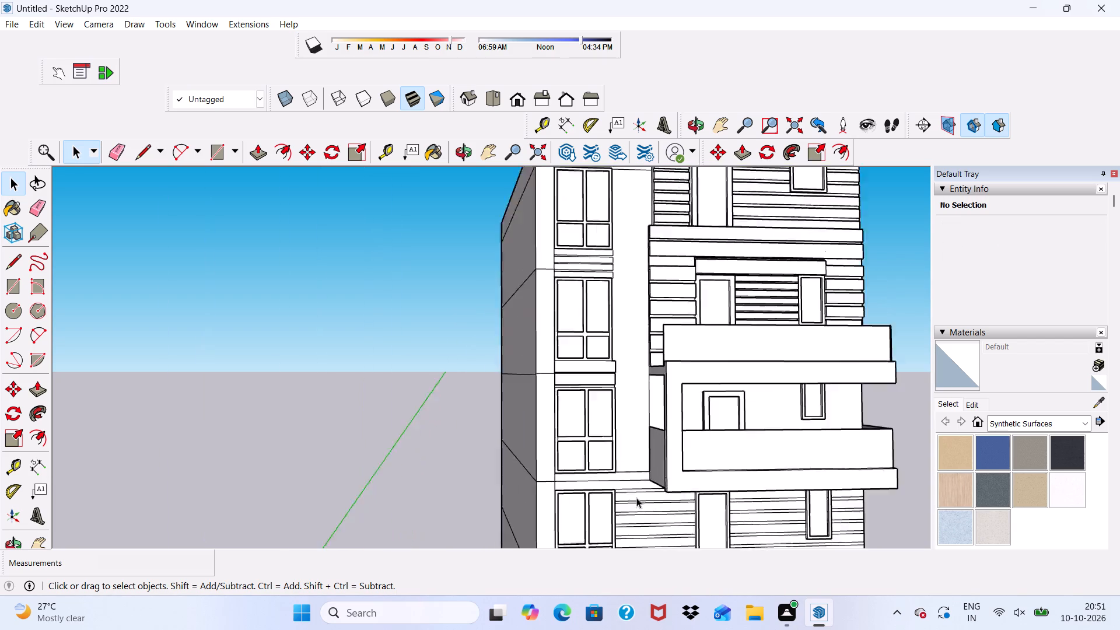
{"action": "scroll", "coordinate": [636, 498], "scroll_direction": "up", "scroll_amount": 10}
{"action": "middle_click_drag", "start_coordinate": [646, 330], "coordinate": [641, 482]}
{"action": "scroll", "coordinate": [597, 328], "scroll_direction": "down", "scroll_amount": 1}
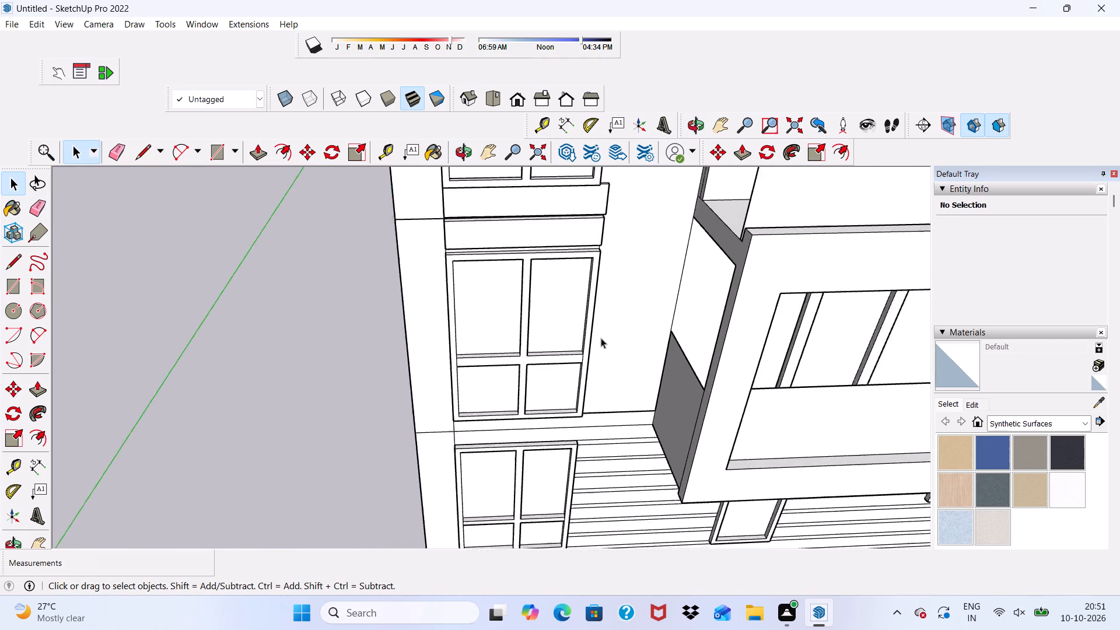
{"action": "scroll", "coordinate": [601, 338], "scroll_direction": "down", "scroll_amount": 8}
{"action": "middle_click_drag", "start_coordinate": [625, 342], "coordinate": [591, 324]}
{"action": "scroll", "coordinate": [588, 243], "scroll_direction": "up", "scroll_amount": 1}
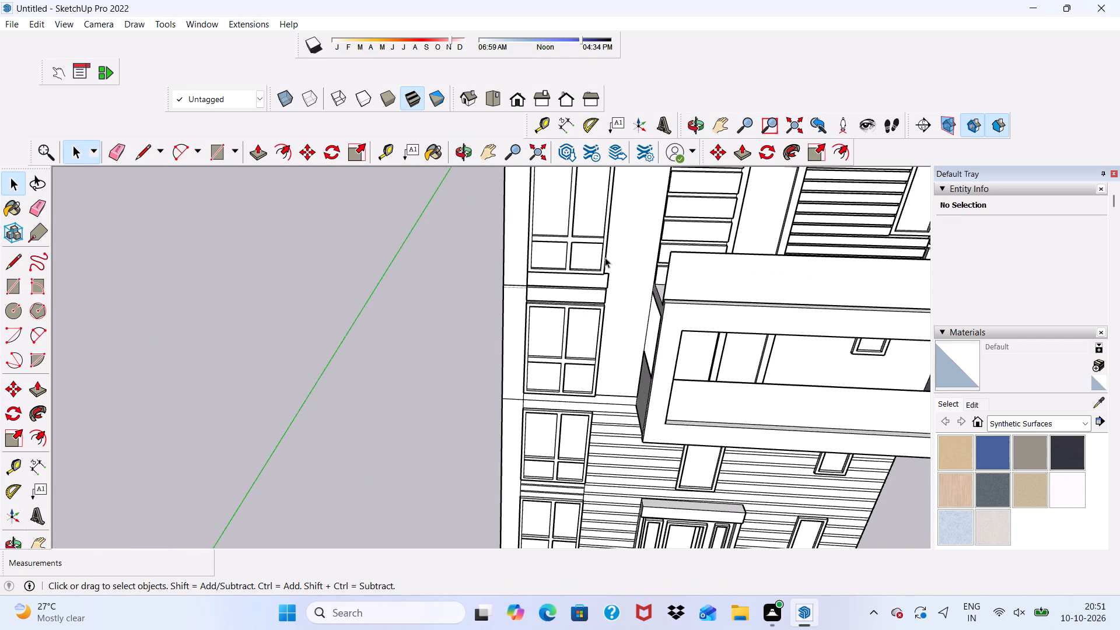
{"action": "scroll", "coordinate": [605, 257], "scroll_direction": "up", "scroll_amount": 5}
{"action": "scroll", "coordinate": [605, 257], "scroll_direction": "down", "scroll_amount": 5}
{"action": "middle_click_drag", "start_coordinate": [618, 286], "coordinate": [649, 177]}
{"action": "scroll", "coordinate": [631, 249], "scroll_direction": "up", "scroll_amount": 5}
{"action": "middle_click_drag", "start_coordinate": [626, 306], "coordinate": [568, 275]}
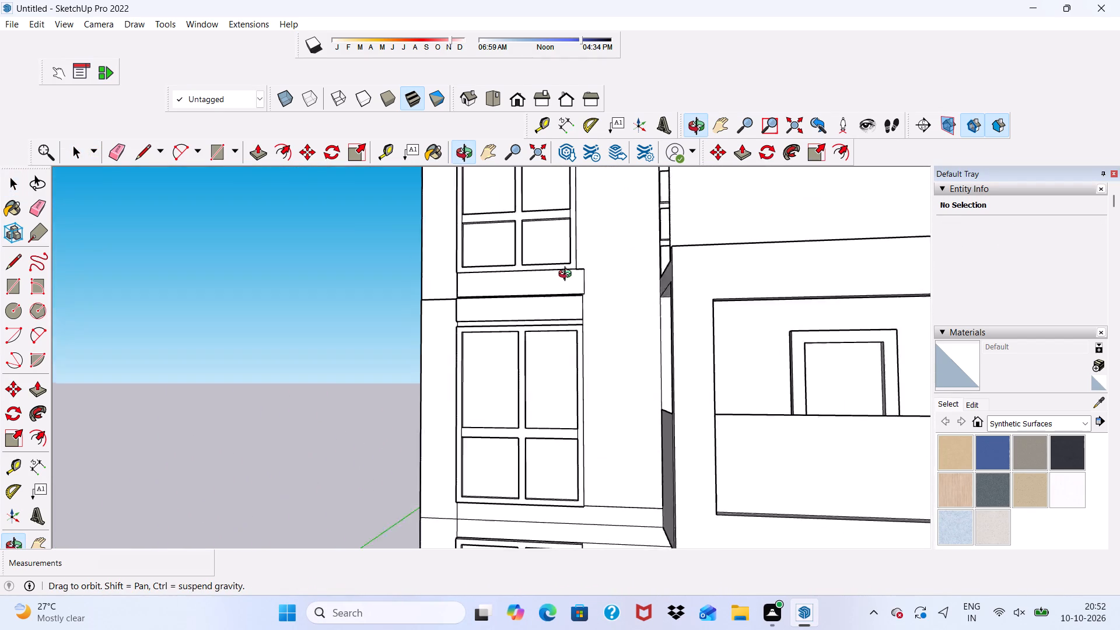
Erase the stray line across the end face of the lower panel between the fourth- and third-level windows.
{"action": "middle_click_drag", "start_coordinate": [568, 275], "coordinate": [526, 344]}
{"action": "scroll", "coordinate": [647, 295], "scroll_direction": "up", "scroll_amount": 5}
{"action": "middle_click_drag", "start_coordinate": [546, 272], "coordinate": [510, 271]}
{"action": "scroll", "coordinate": [578, 299], "scroll_direction": "up", "scroll_amount": 11}
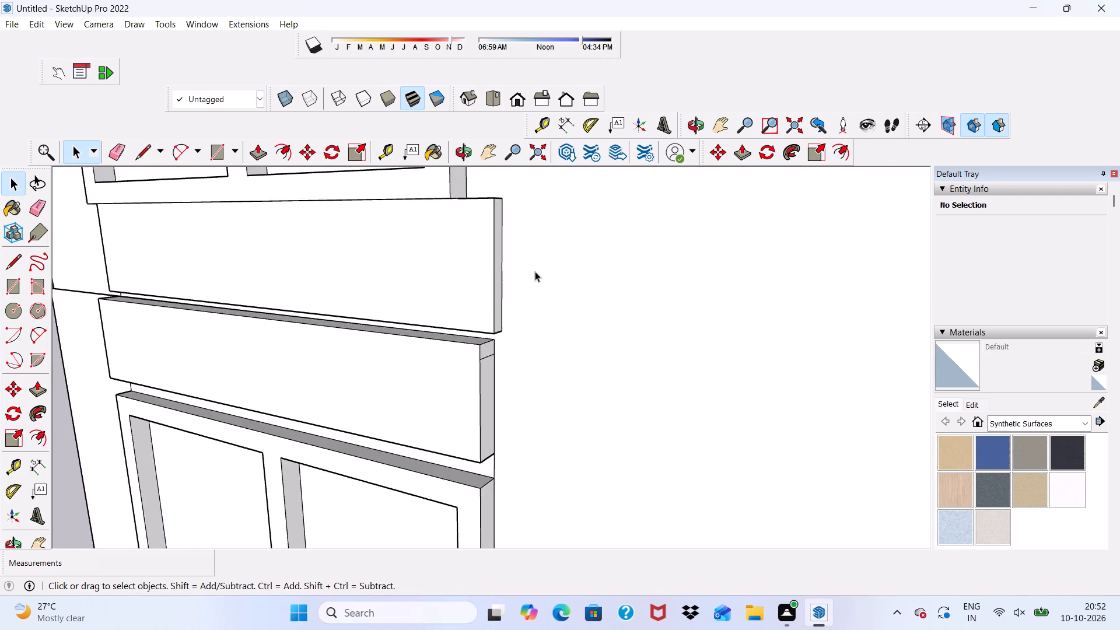
{"action": "scroll", "coordinate": [535, 271], "scroll_direction": "up", "scroll_amount": 4}
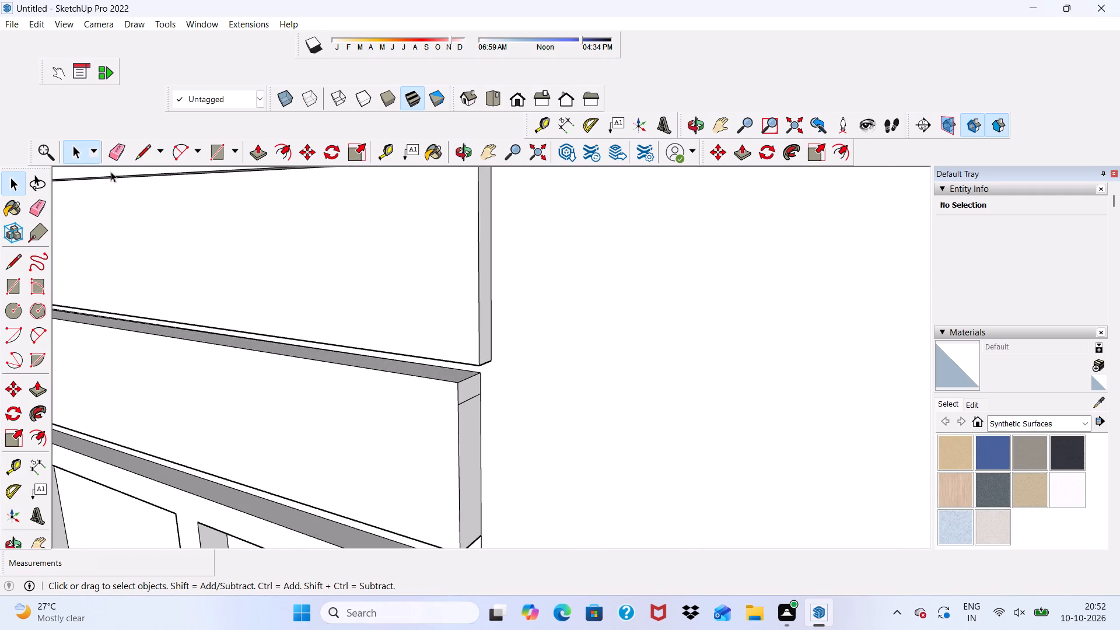
{"action": "left_click", "coordinate": [119, 153]}
{"action": "scroll", "coordinate": [525, 448], "scroll_direction": "up", "scroll_amount": 4}
{"action": "left_click", "coordinate": [434, 370]}
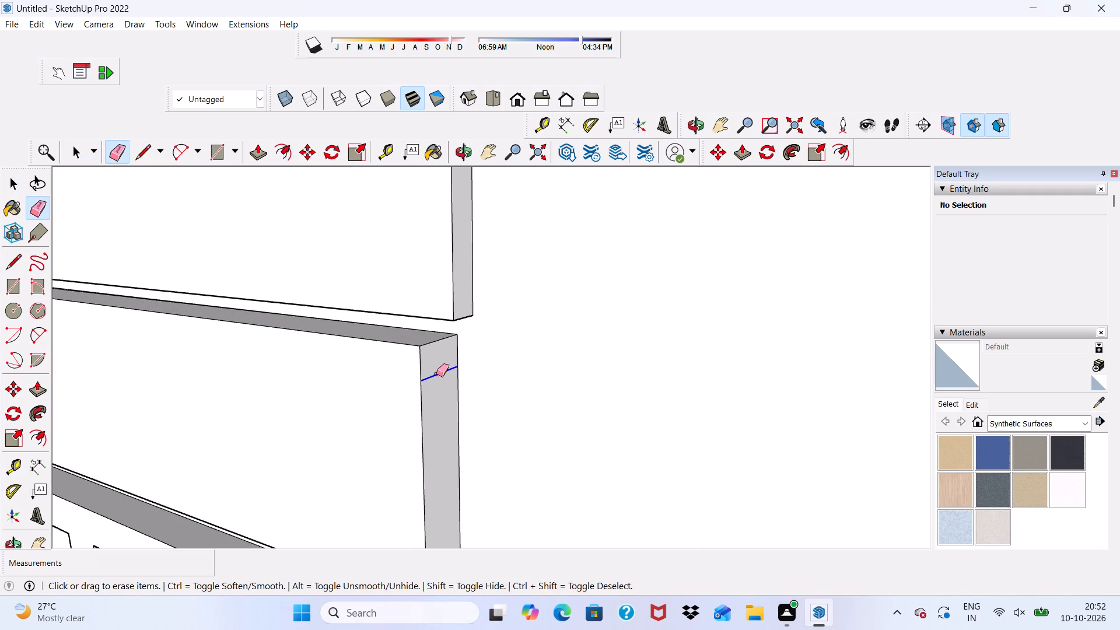
{"action": "left_click", "coordinate": [436, 374]}
{"action": "key", "text": "space"}
Extend the end face of the upper panel between the fourth- and third-level windows about 3' 3 9/16" to the wall's balcony-side corner.
{"action": "left_click", "coordinate": [258, 144]}
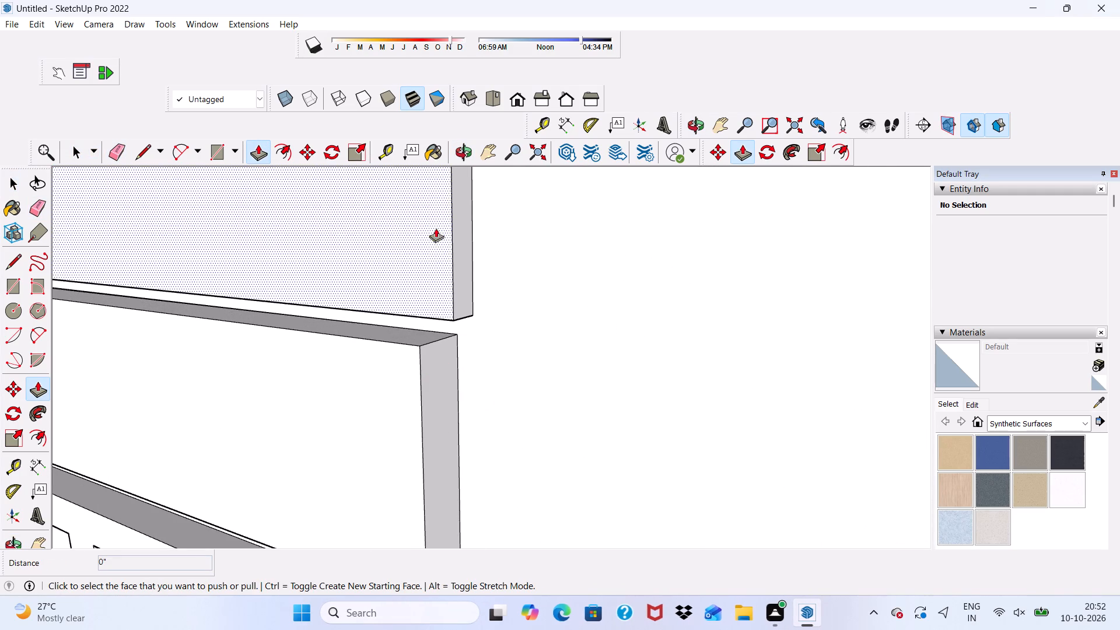
{"action": "left_click", "coordinate": [460, 268]}
{"action": "scroll", "coordinate": [481, 281], "scroll_direction": "down", "scroll_amount": 15}
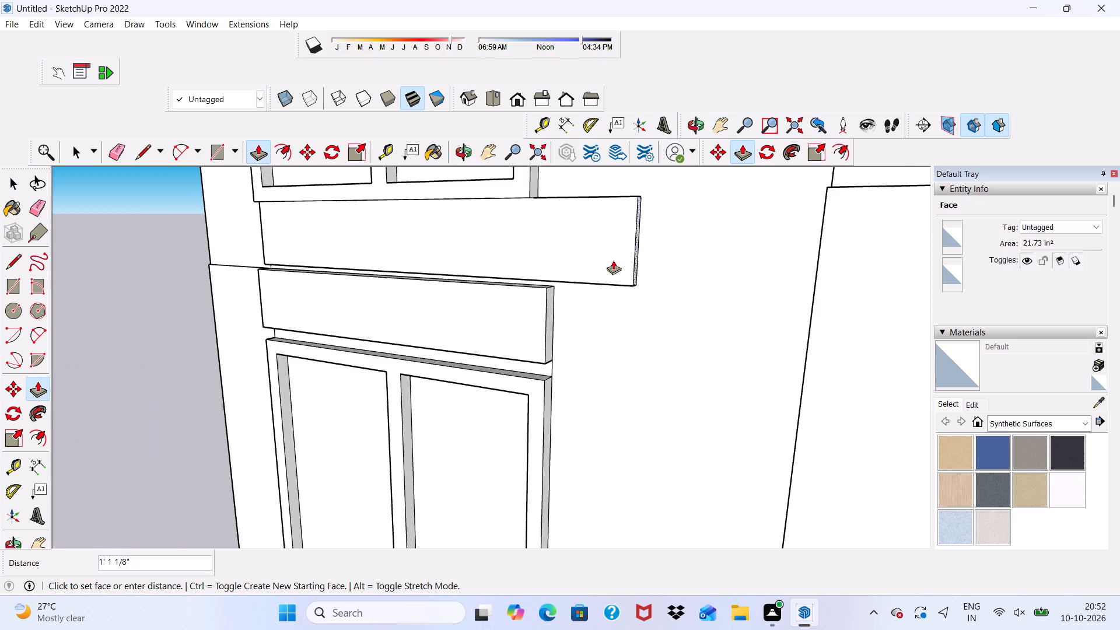
{"action": "scroll", "coordinate": [613, 260], "scroll_direction": "down", "scroll_amount": 2}
{"action": "middle_click_drag", "start_coordinate": [607, 257], "coordinate": [843, 257]}
{"action": "scroll", "coordinate": [710, 215], "scroll_direction": "up", "scroll_amount": 3}
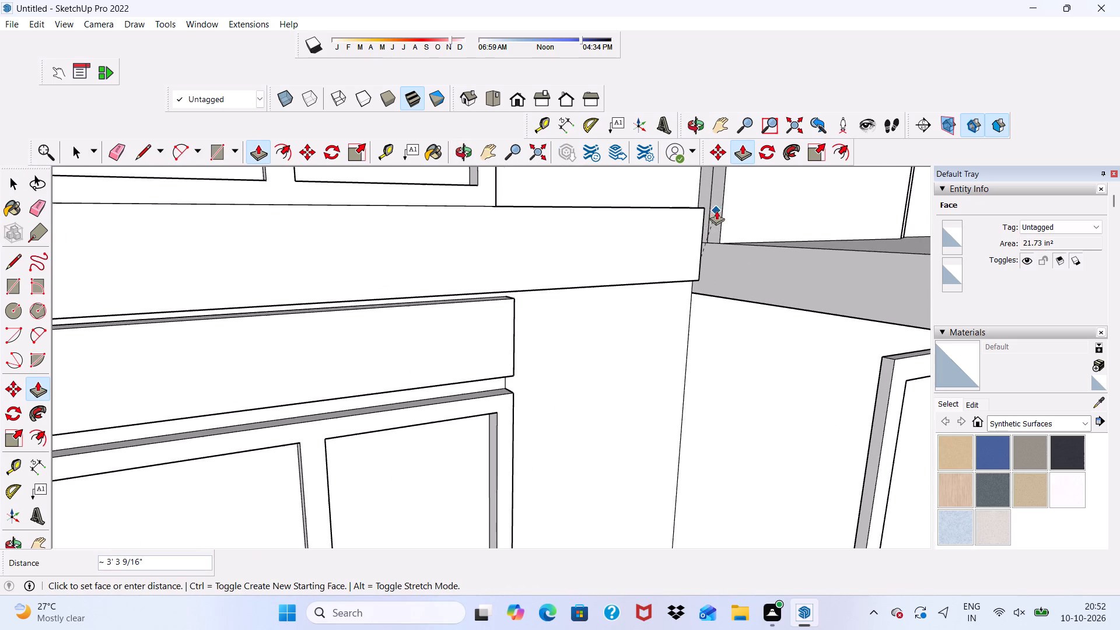
{"action": "left_click", "coordinate": [728, 211]}
Extend the end face of the lower panel between the same windows about 3' 3 1/2", matching the upper panel's end.
{"action": "scroll", "coordinate": [629, 300], "scroll_direction": "down", "scroll_amount": 1}
{"action": "middle_click_drag", "start_coordinate": [627, 300], "coordinate": [450, 283]}
{"action": "scroll", "coordinate": [558, 352], "scroll_direction": "up", "scroll_amount": 9}
{"action": "left_click", "coordinate": [499, 321]}
{"action": "scroll", "coordinate": [618, 355], "scroll_direction": "down", "scroll_amount": 6}
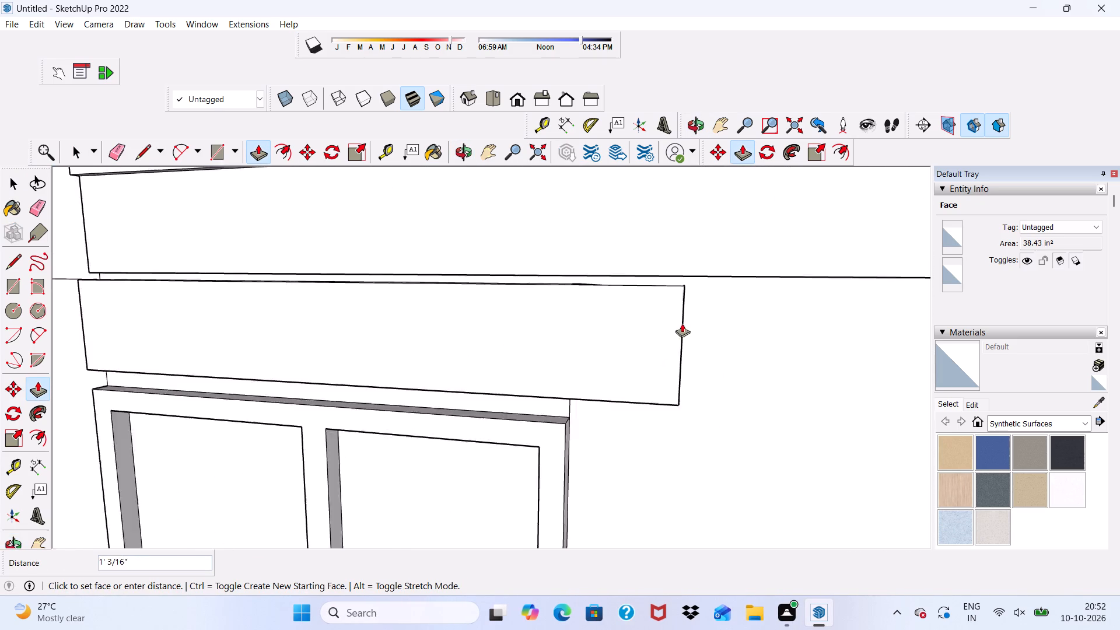
{"action": "scroll", "coordinate": [682, 323], "scroll_direction": "down", "scroll_amount": 4}
{"action": "middle_click_drag", "start_coordinate": [673, 334], "coordinate": [811, 334]}
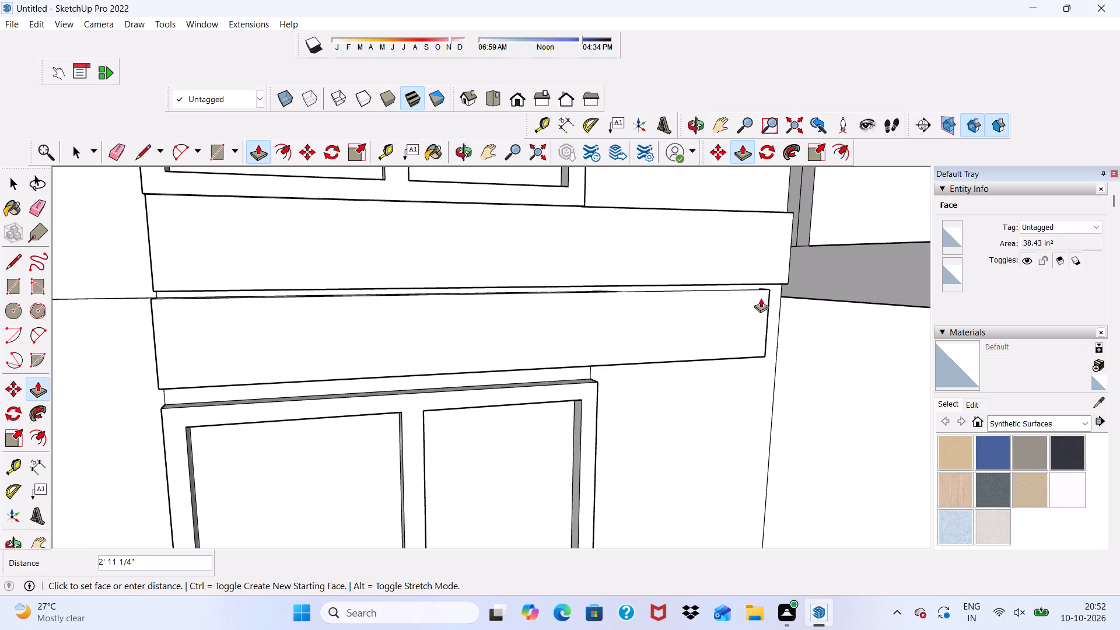
{"action": "left_click", "coordinate": [777, 290]}
Erase the short stray line between the lower panel's underside and the top corner of the window frame below.
{"action": "scroll", "coordinate": [681, 305], "scroll_direction": "down", "scroll_amount": 5}
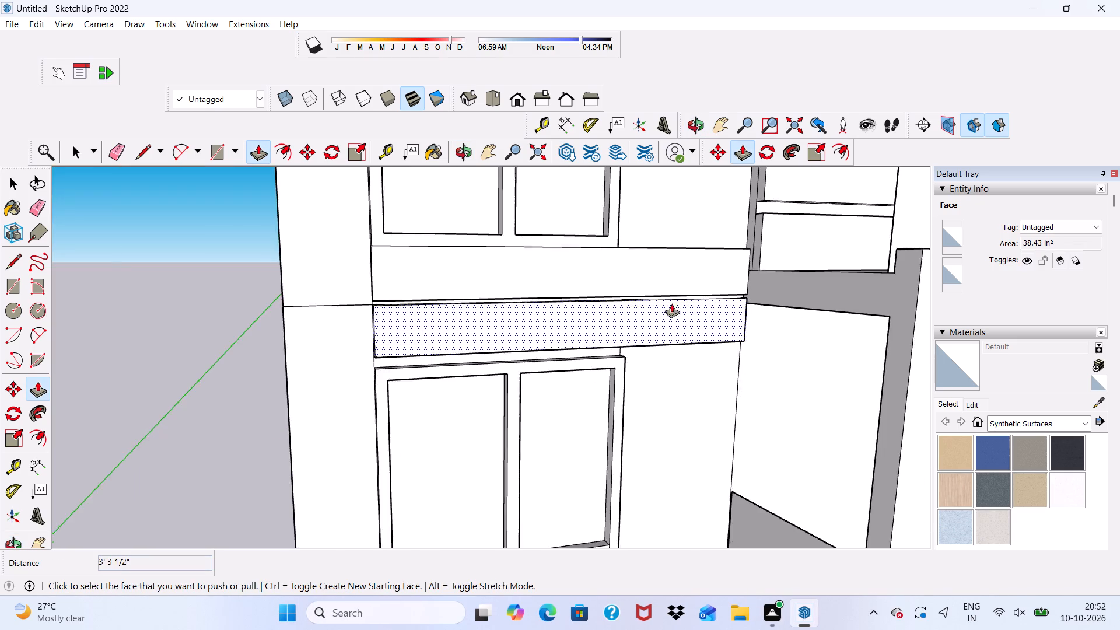
{"action": "scroll", "coordinate": [671, 303], "scroll_direction": "down", "scroll_amount": 2}
{"action": "middle_click_drag", "start_coordinate": [671, 304], "coordinate": [566, 228]}
{"action": "scroll", "coordinate": [573, 247], "scroll_direction": "down", "scroll_amount": 5}
{"action": "key", "text": "space"}
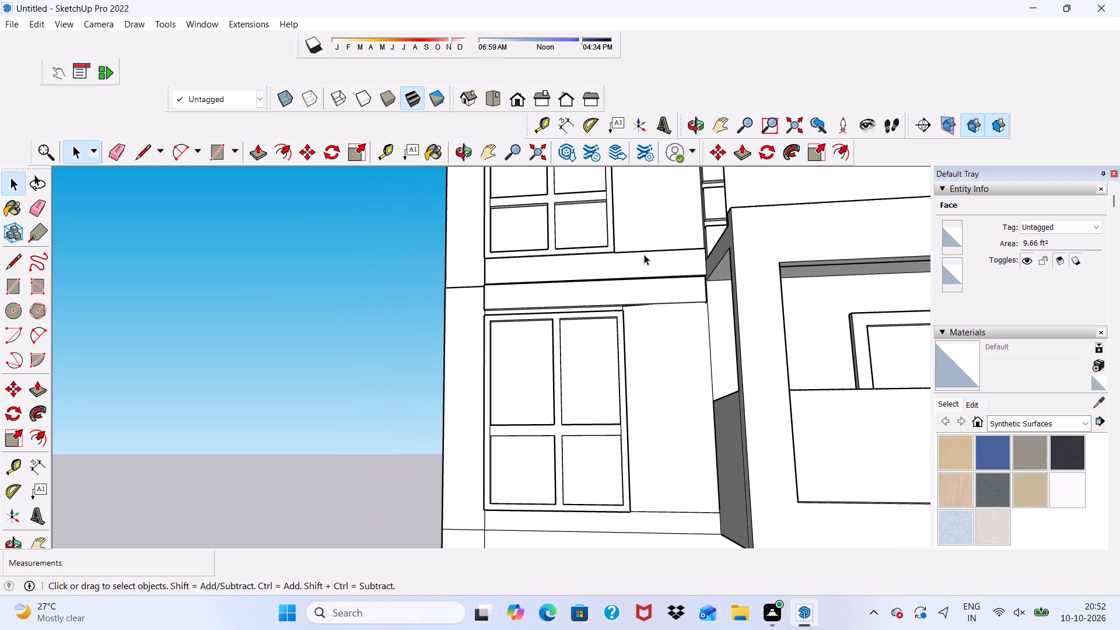
{"action": "left_click", "coordinate": [109, 149]}
{"action": "scroll", "coordinate": [624, 370], "scroll_direction": "up", "scroll_amount": 4}
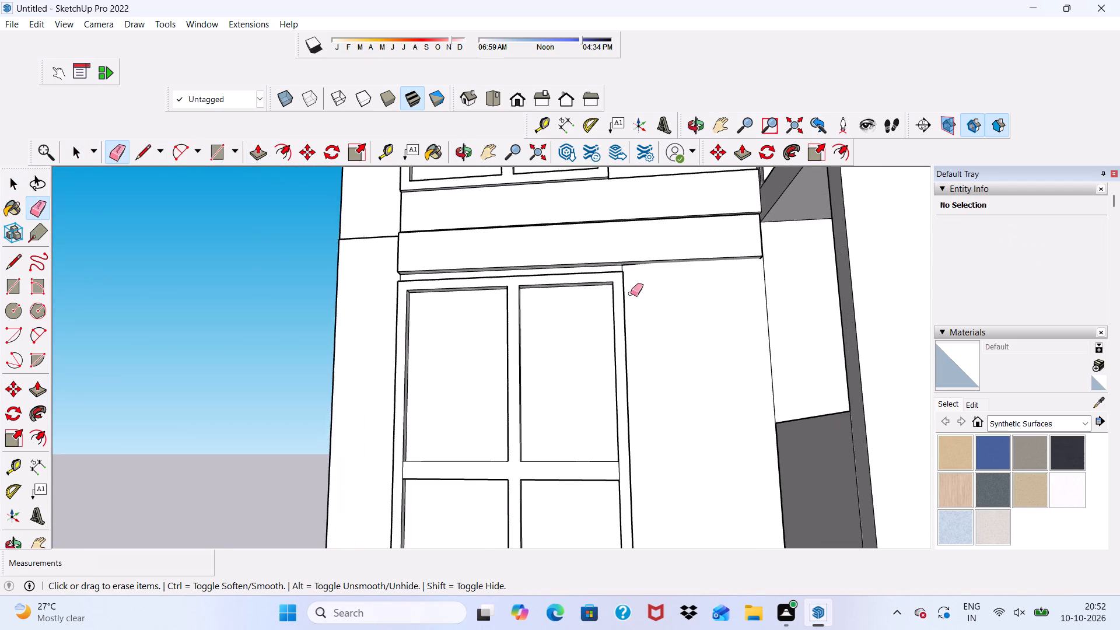
{"action": "scroll", "coordinate": [631, 293], "scroll_direction": "up", "scroll_amount": 16}
{"action": "left_click_drag", "start_coordinate": [610, 256], "coordinate": [628, 258]}
{"action": "scroll", "coordinate": [594, 265], "scroll_direction": "down", "scroll_amount": 3}
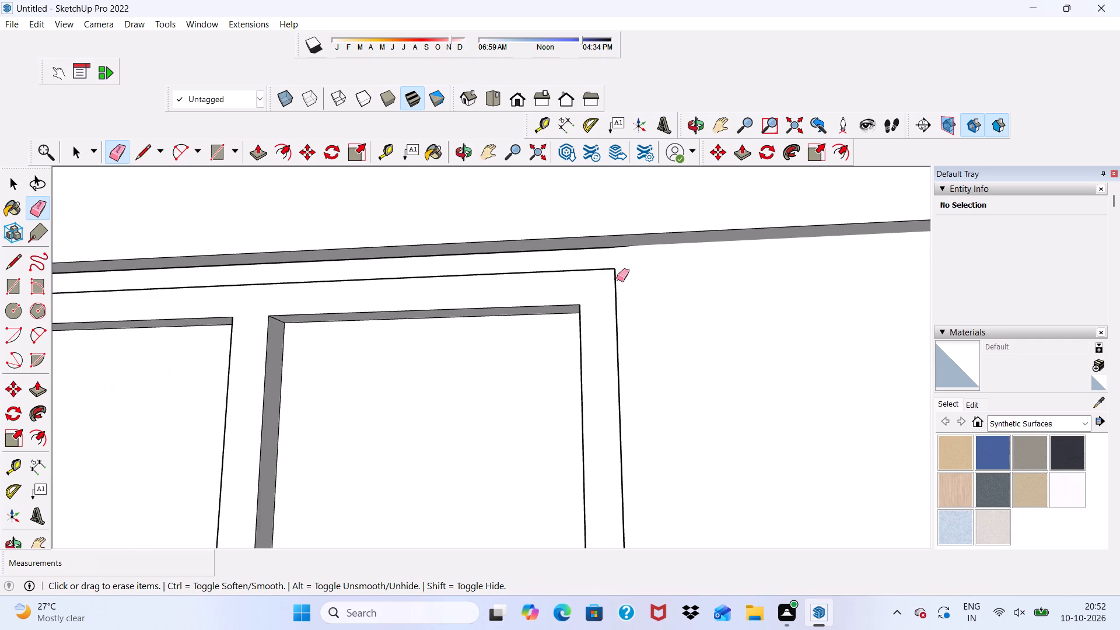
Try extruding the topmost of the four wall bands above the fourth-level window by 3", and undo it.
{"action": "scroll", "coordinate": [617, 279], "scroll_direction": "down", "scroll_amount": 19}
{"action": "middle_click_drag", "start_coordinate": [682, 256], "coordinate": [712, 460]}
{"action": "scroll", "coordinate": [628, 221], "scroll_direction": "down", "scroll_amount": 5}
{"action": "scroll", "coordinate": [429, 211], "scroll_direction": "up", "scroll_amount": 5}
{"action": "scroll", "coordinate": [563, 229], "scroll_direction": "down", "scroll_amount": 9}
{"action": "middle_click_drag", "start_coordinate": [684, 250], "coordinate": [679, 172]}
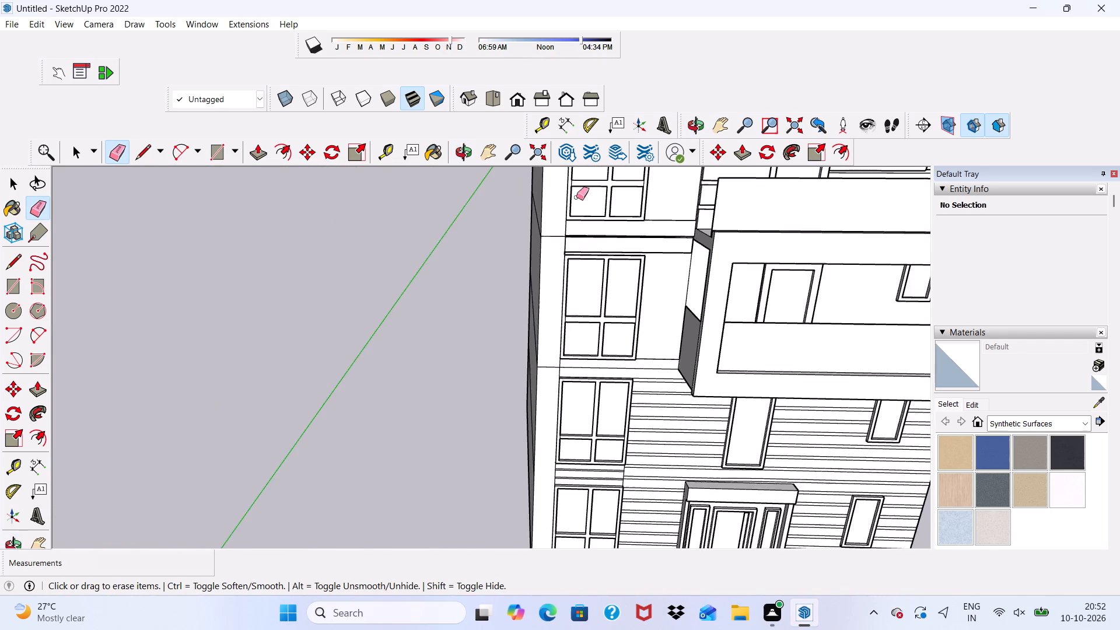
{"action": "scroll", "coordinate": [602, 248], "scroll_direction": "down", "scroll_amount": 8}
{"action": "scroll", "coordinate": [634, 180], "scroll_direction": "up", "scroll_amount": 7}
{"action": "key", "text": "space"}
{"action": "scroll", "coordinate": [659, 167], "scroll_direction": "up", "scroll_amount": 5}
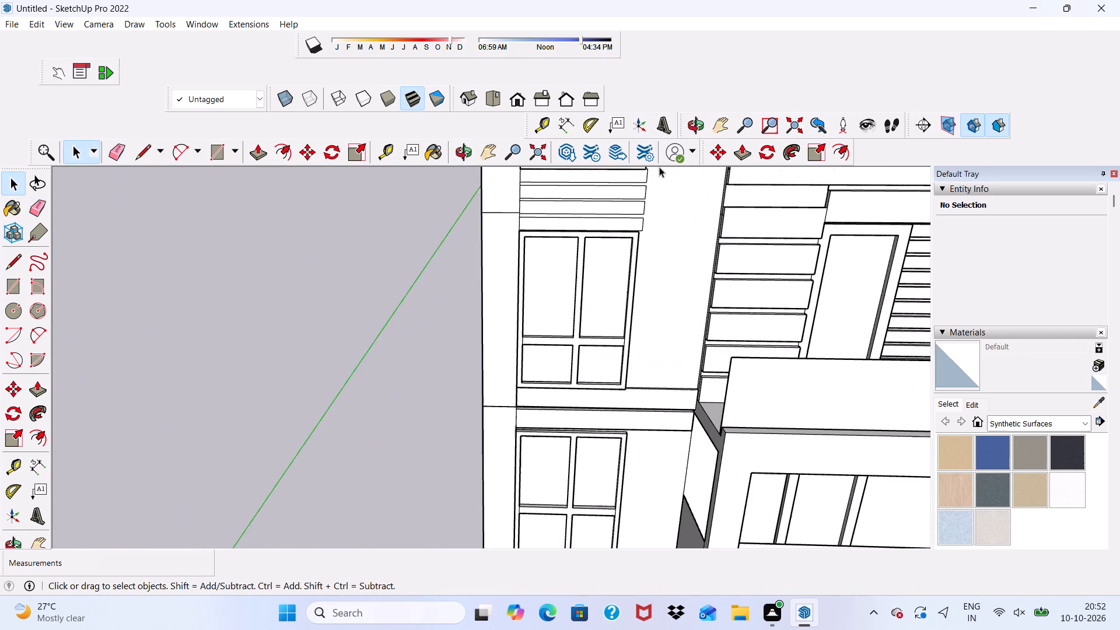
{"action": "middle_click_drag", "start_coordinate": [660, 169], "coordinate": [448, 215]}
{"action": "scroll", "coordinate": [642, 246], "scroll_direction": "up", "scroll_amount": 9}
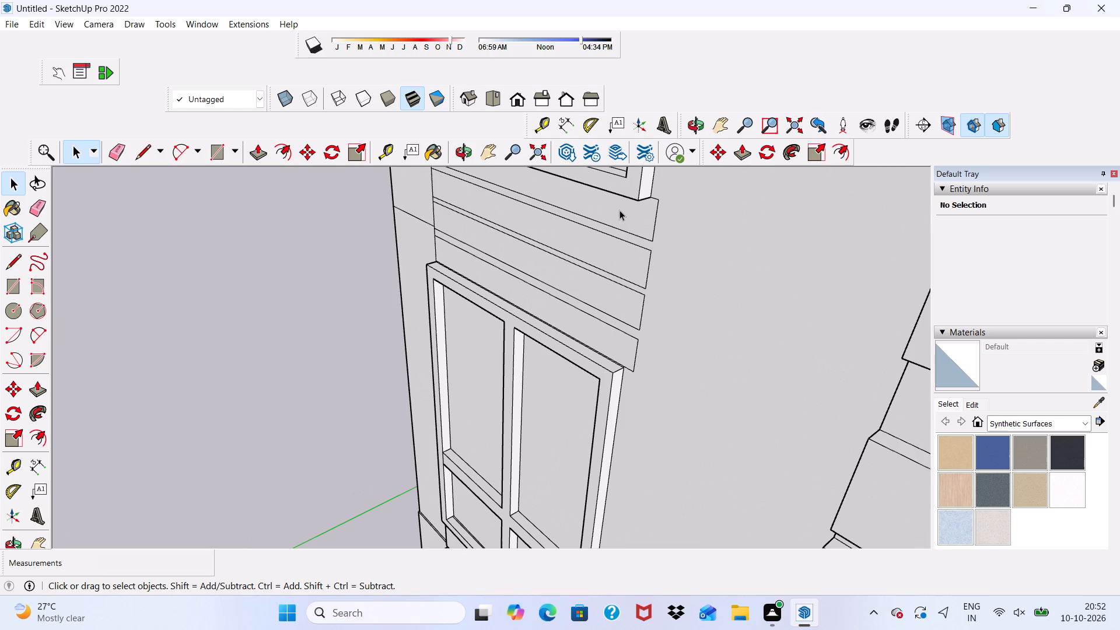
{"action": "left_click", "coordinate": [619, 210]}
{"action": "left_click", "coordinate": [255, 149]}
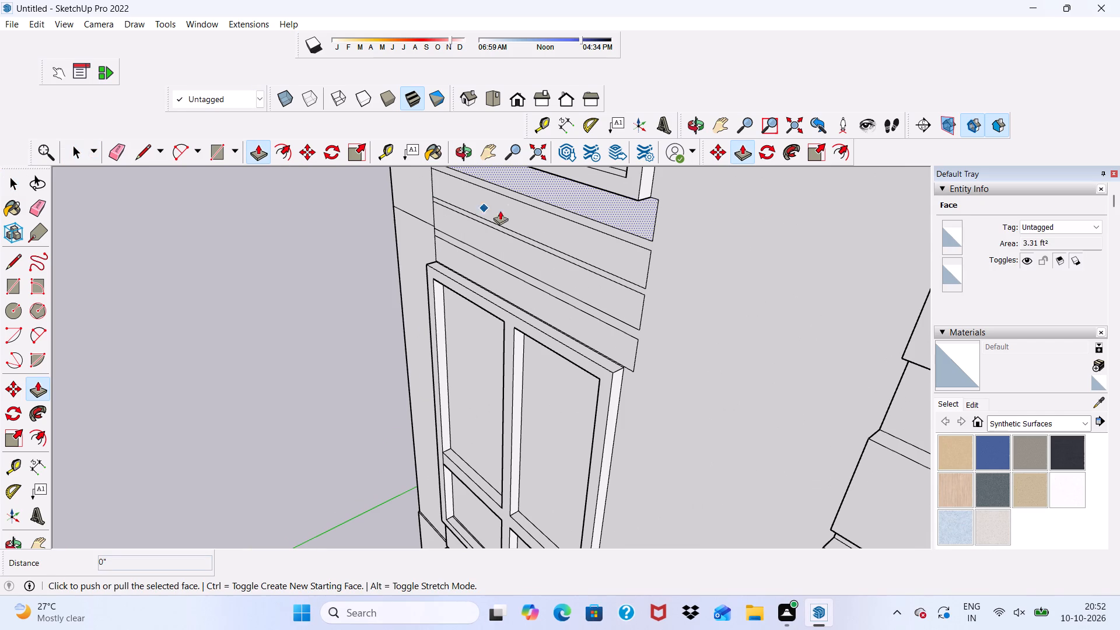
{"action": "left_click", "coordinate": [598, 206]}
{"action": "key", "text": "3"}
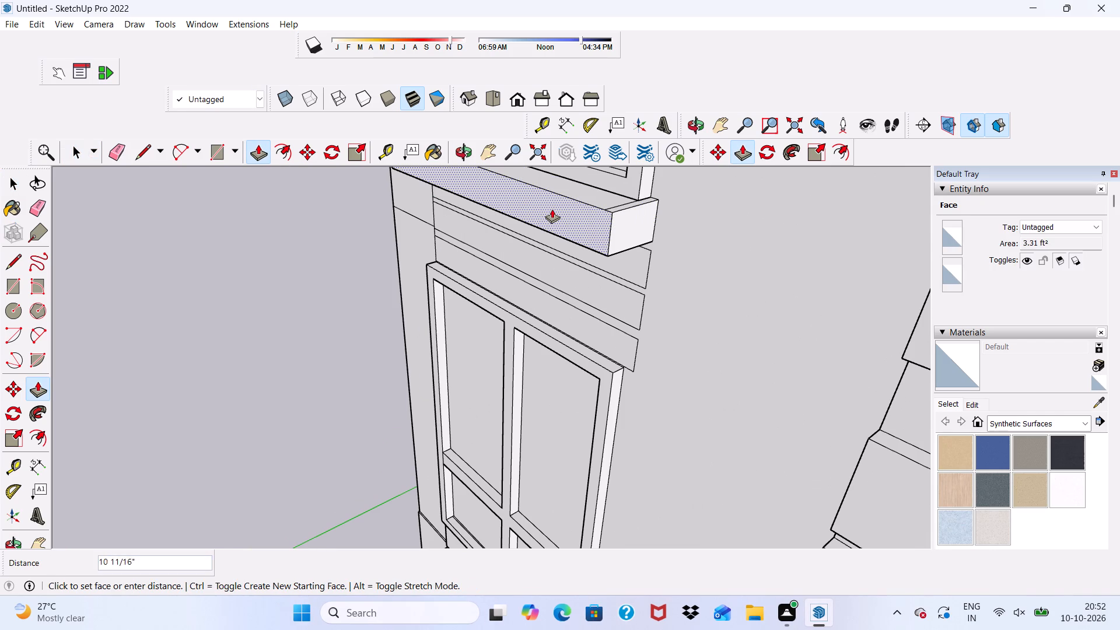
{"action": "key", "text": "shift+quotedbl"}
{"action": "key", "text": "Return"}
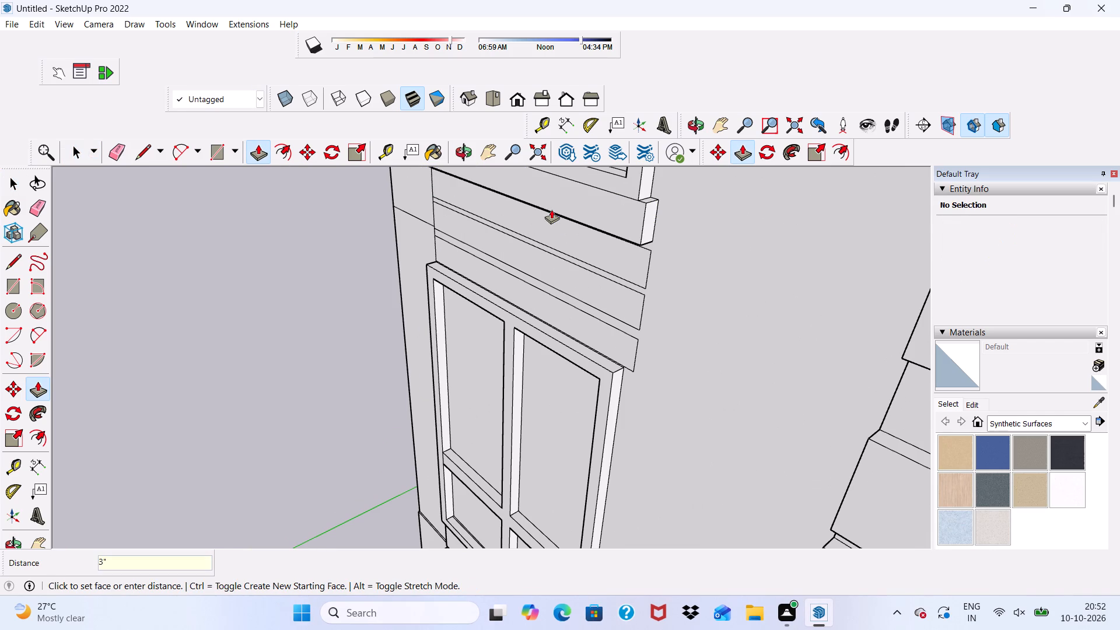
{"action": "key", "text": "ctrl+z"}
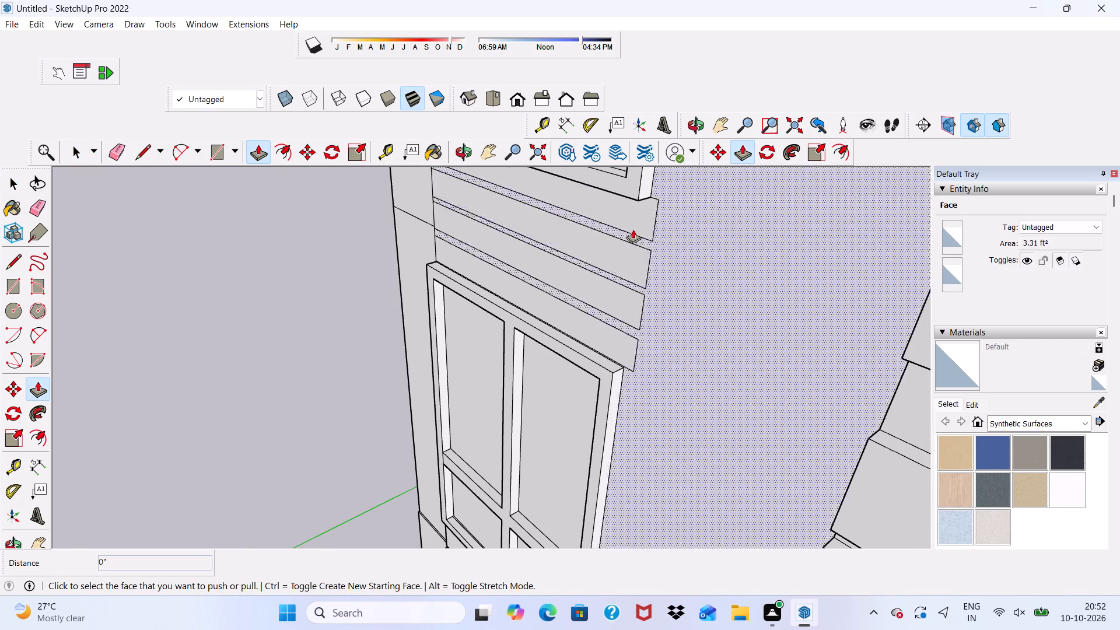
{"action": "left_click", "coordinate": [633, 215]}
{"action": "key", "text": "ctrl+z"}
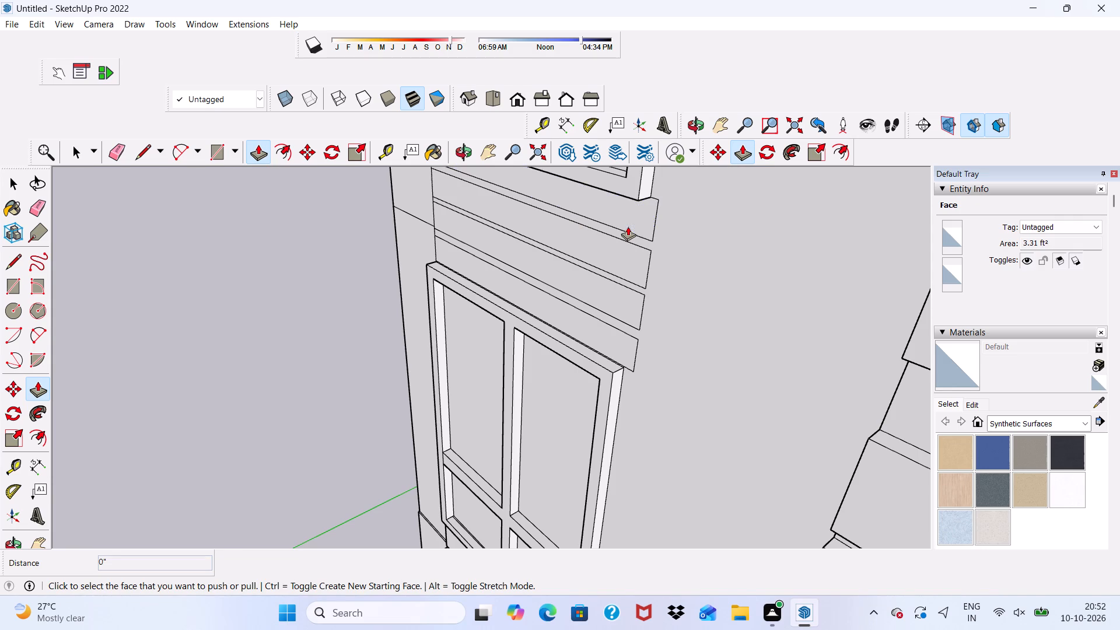
Extrude the topmost wall band above the fourth-level window outward by 2".
{"action": "left_click", "coordinate": [636, 220]}
{"action": "key", "text": "2"}
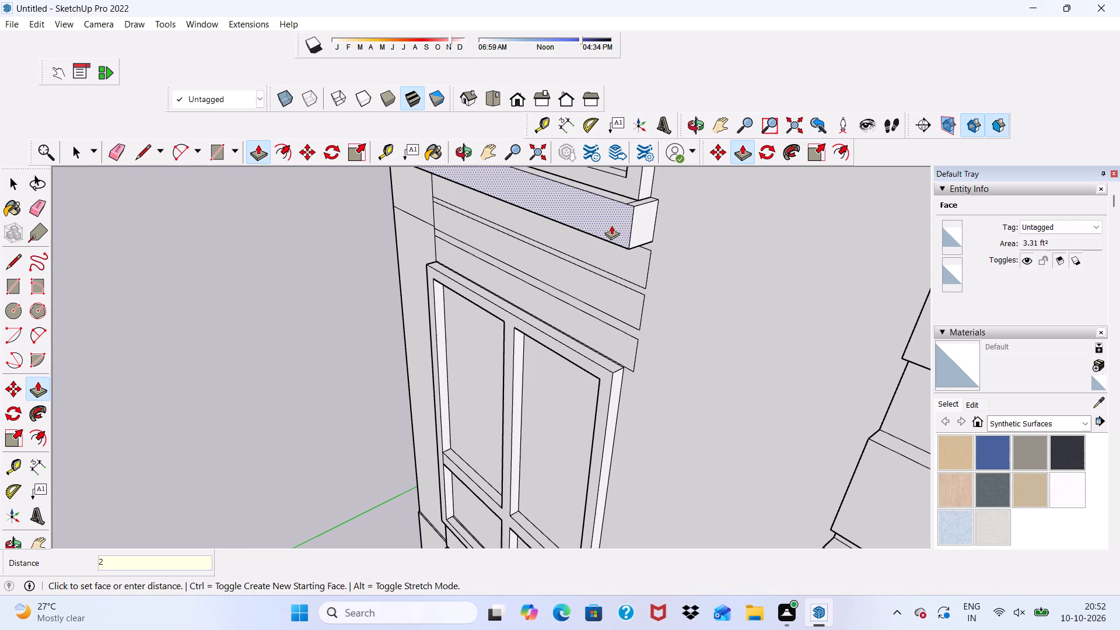
{"action": "key", "text": "shift+quotedbl"}
{"action": "key", "text": "Return"}
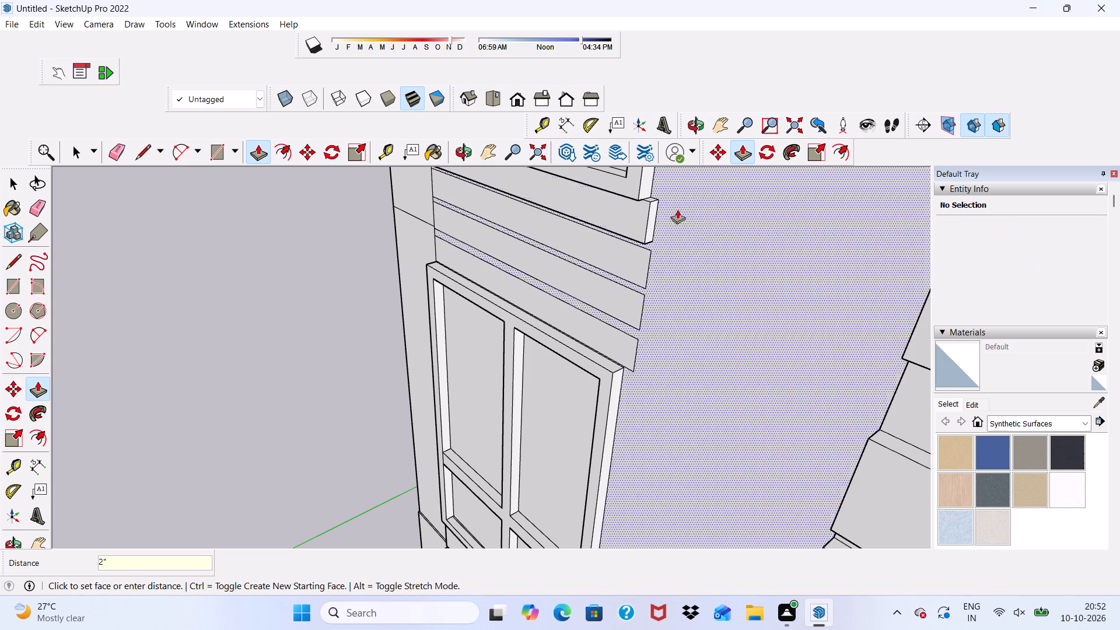
Extend the end face of the raised topmost band about 3' 5 3/8" to the wall's balcony-side corner.
{"action": "scroll", "coordinate": [618, 209], "scroll_direction": "up", "scroll_amount": 4}
{"action": "left_click", "coordinate": [667, 229]}
{"action": "scroll", "coordinate": [748, 278], "scroll_direction": "down", "scroll_amount": 6}
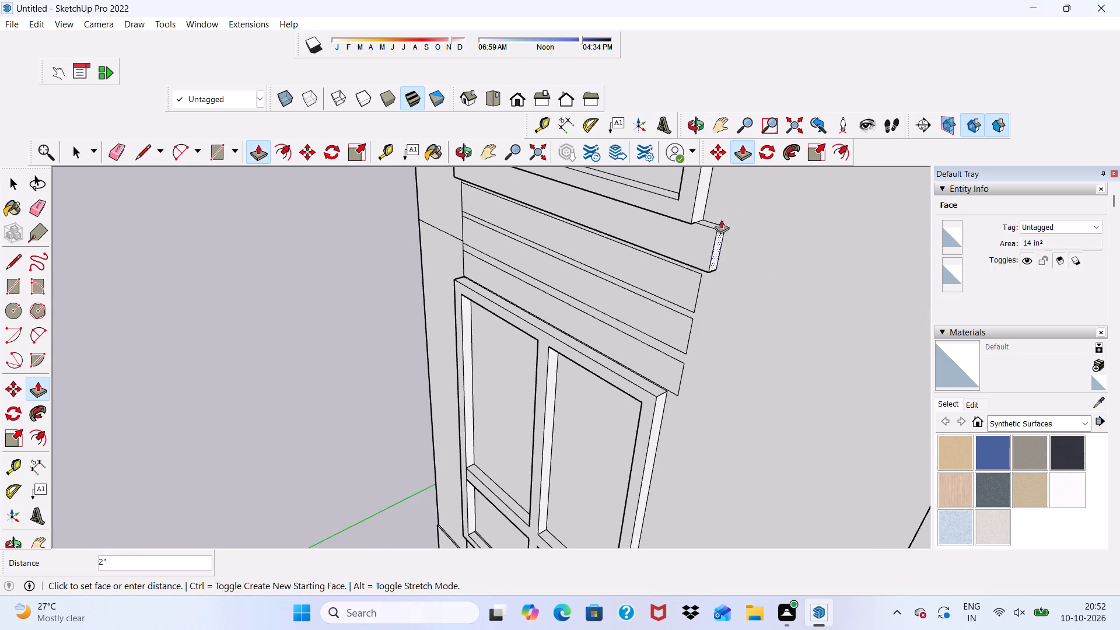
{"action": "scroll", "coordinate": [721, 219], "scroll_direction": "down", "scroll_amount": 8}
{"action": "middle_click_drag", "start_coordinate": [778, 273], "coordinate": [939, 189]}
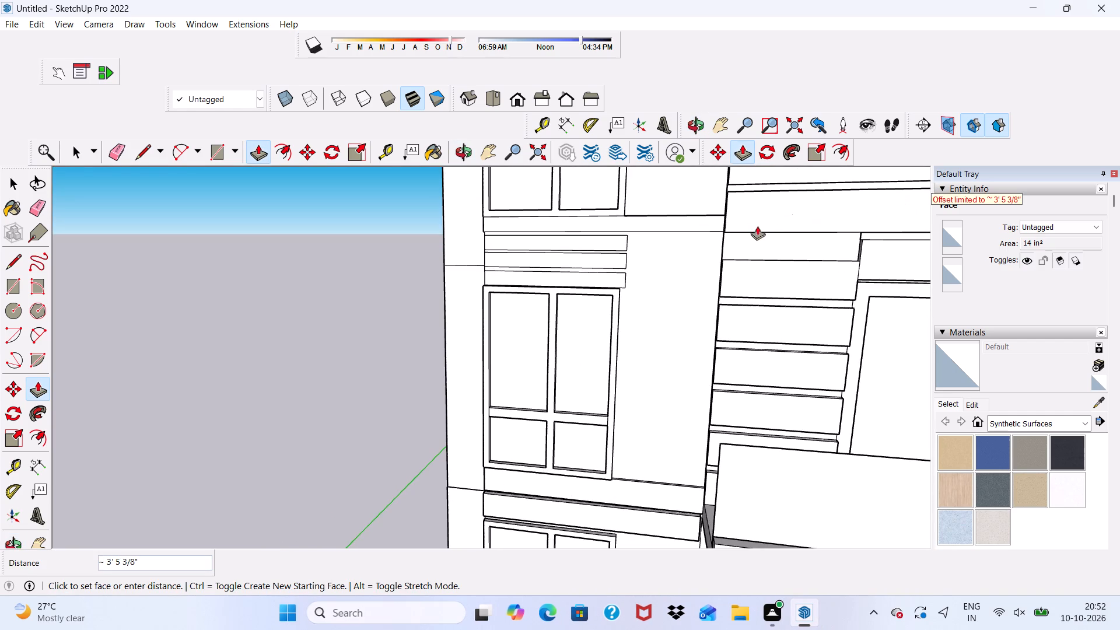
{"action": "scroll", "coordinate": [739, 239], "scroll_direction": "up", "scroll_amount": 5}
{"action": "left_click", "coordinate": [722, 222]}
Extrude the two wall bands below the raised topmost band outward by 2", flush with its face.
{"action": "scroll", "coordinate": [501, 256], "scroll_direction": "up", "scroll_amount": 4}
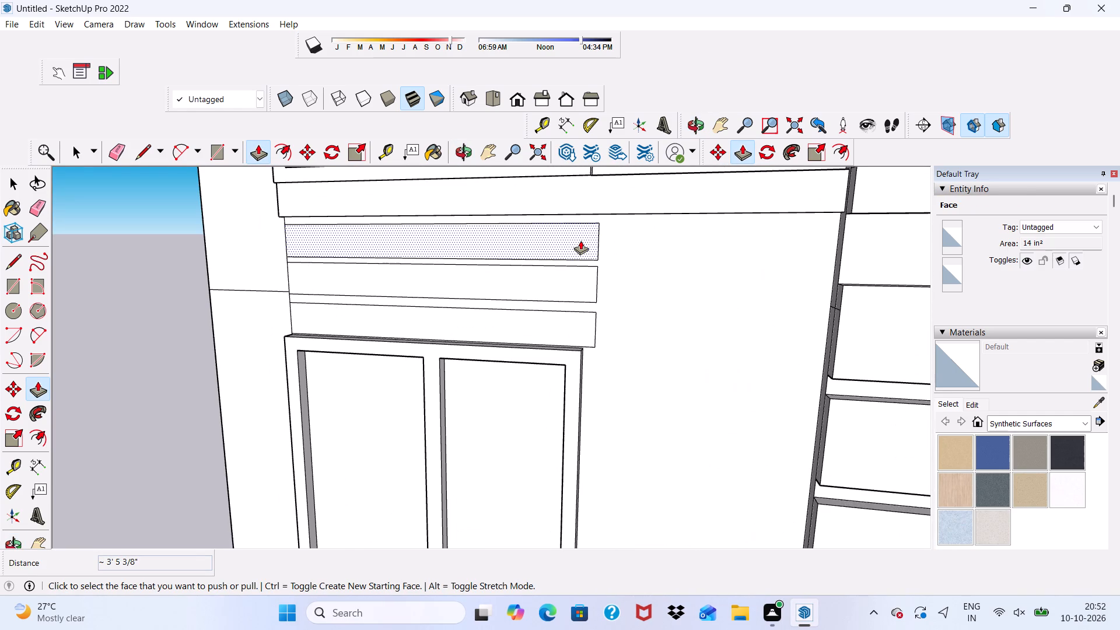
{"action": "left_click", "coordinate": [580, 240]}
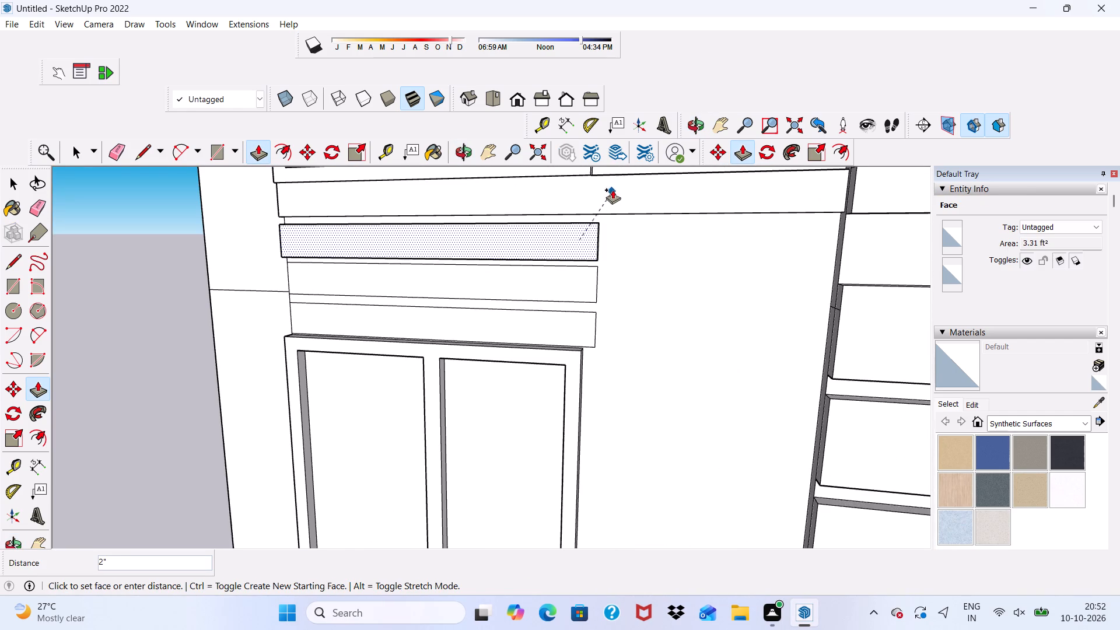
{"action": "left_click", "coordinate": [614, 187]}
{"action": "left_click", "coordinate": [590, 286]}
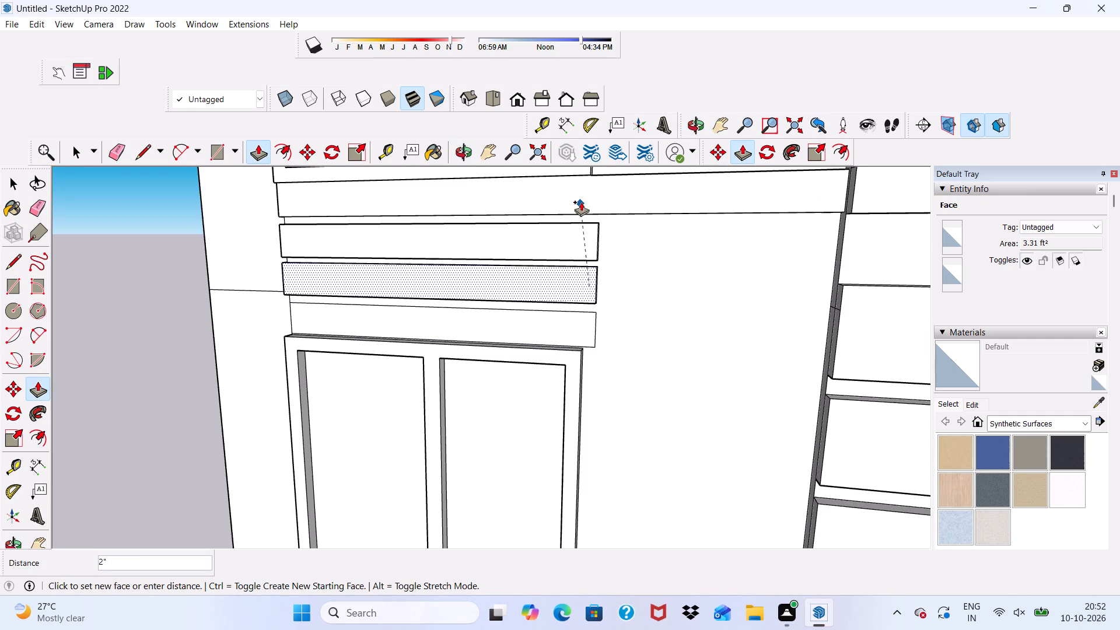
Extrude the lowest of the four wall bands above the fourth-level window outward by 2", flush with the raised bands.
{"action": "left_click", "coordinate": [581, 202]}
{"action": "left_click", "coordinate": [576, 321]}
{"action": "left_click", "coordinate": [556, 202]}
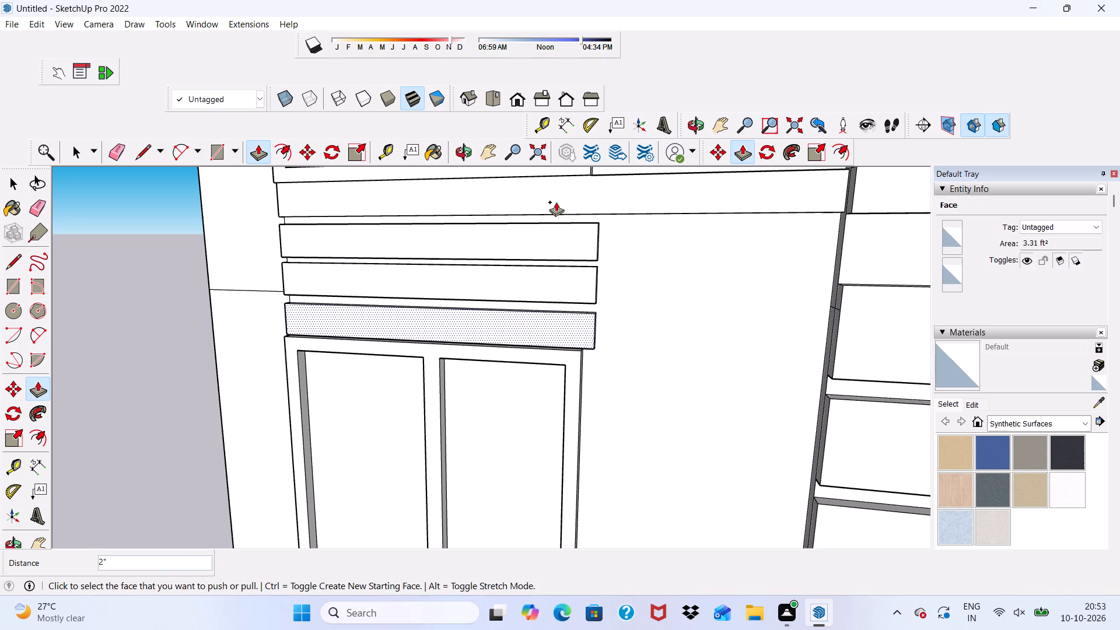
Extend the end face of the lowest raised band about 3' 5 3/8" to the wall's balcony-side corner.
{"action": "middle_click_drag", "start_coordinate": [631, 355], "coordinate": [478, 314]}
{"action": "scroll", "coordinate": [478, 314], "scroll_direction": "down", "scroll_amount": 1}
{"action": "scroll", "coordinate": [604, 342], "scroll_direction": "up", "scroll_amount": 10}
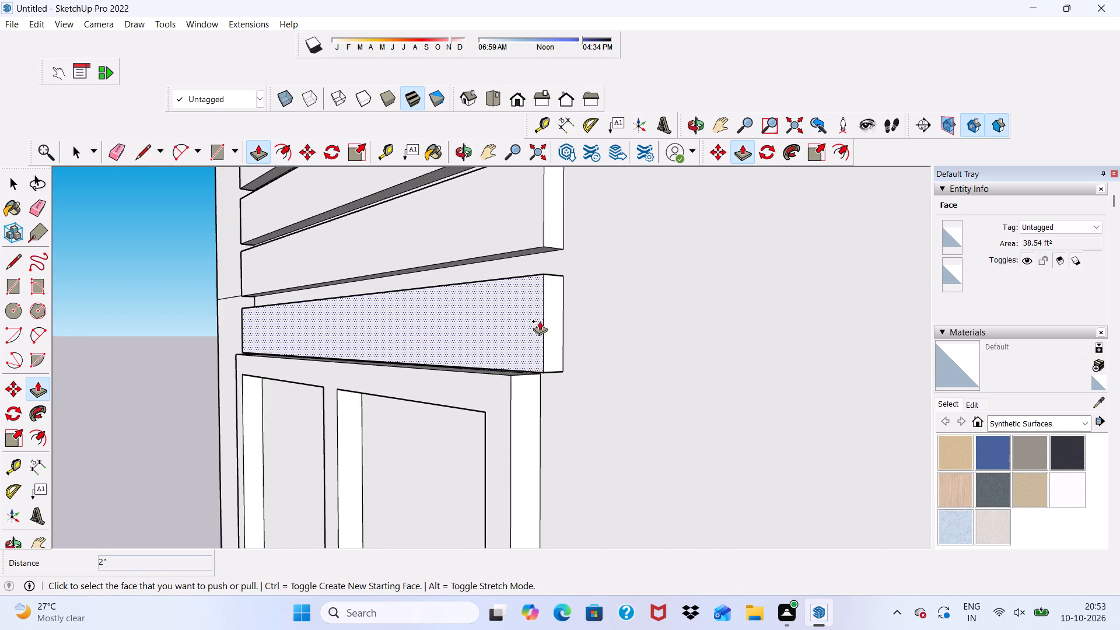
{"action": "left_click", "coordinate": [548, 320]}
{"action": "scroll", "coordinate": [548, 320], "scroll_direction": "down", "scroll_amount": 5}
{"action": "middle_click_drag", "start_coordinate": [621, 323], "coordinate": [718, 323]}
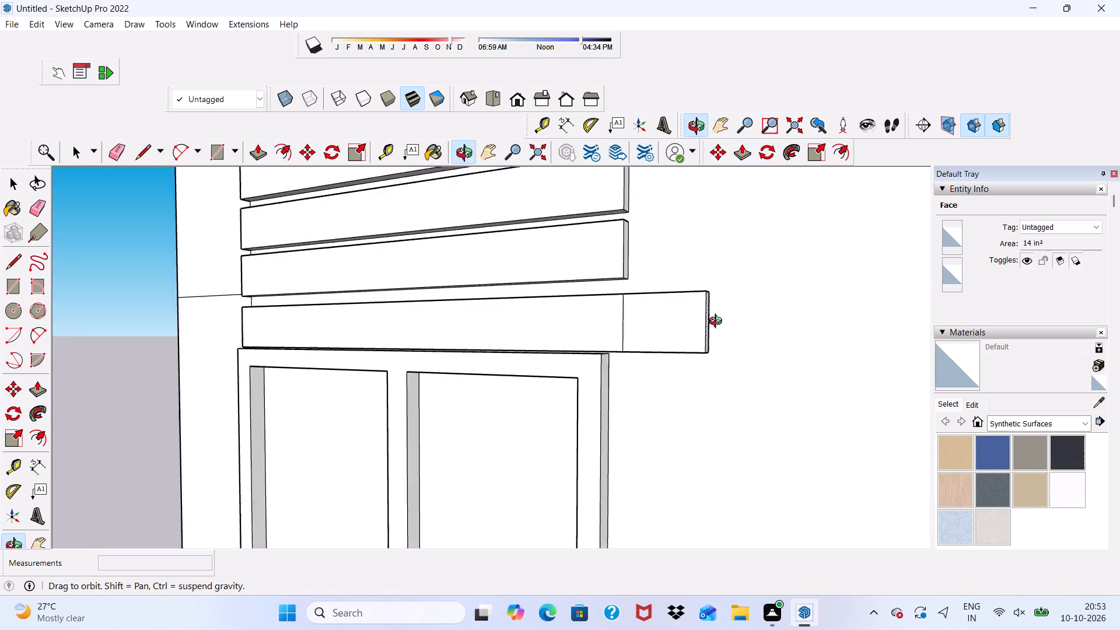
{"action": "middle_click_drag", "start_coordinate": [718, 323], "coordinate": [978, 319]}
{"action": "scroll", "coordinate": [838, 289], "scroll_direction": "up", "scroll_amount": 3}
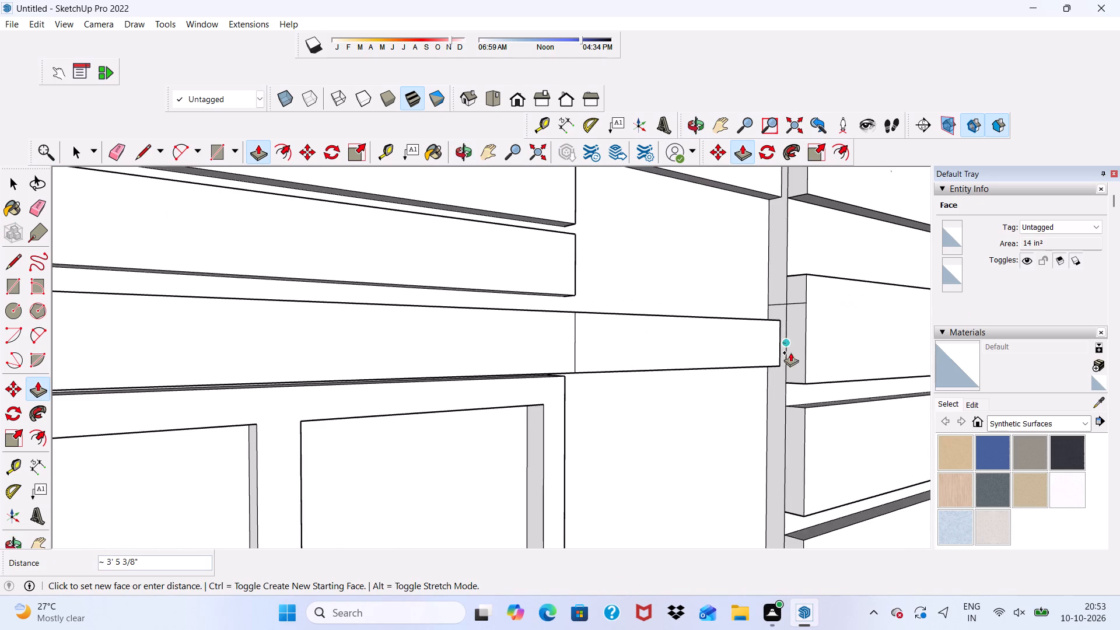
{"action": "scroll", "coordinate": [787, 369], "scroll_direction": "up", "scroll_amount": 5}
{"action": "left_click", "coordinate": [787, 369]}
Extend the end face of the second-lowest raised band about 3' 5 3/8" to the wall's balcony-side corner.
{"action": "middle_click_drag", "start_coordinate": [732, 297], "coordinate": [547, 393]}
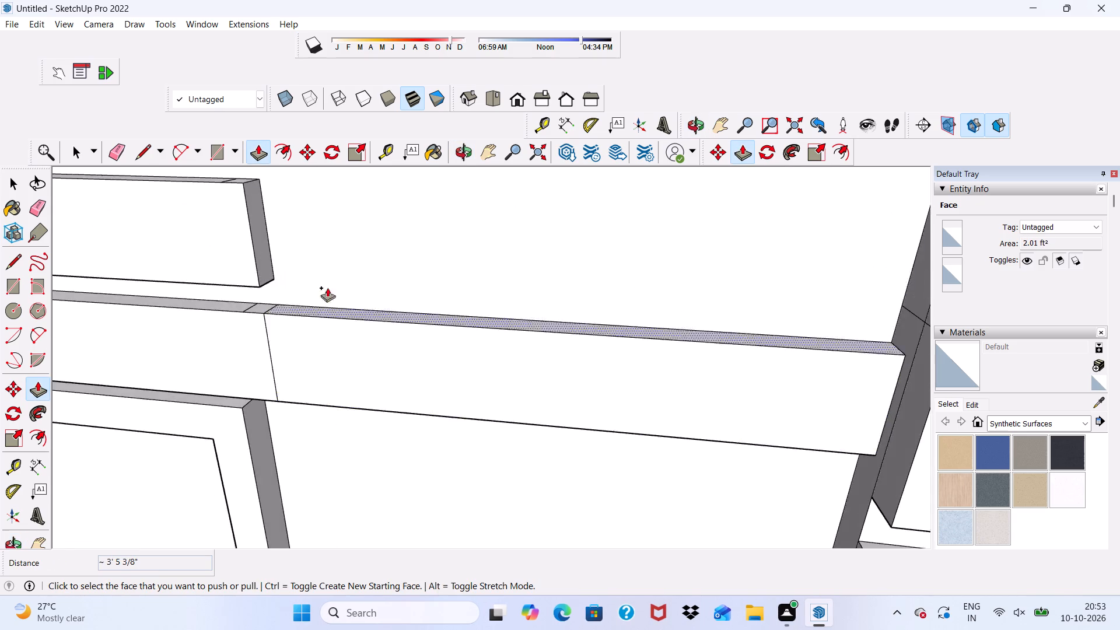
{"action": "scroll", "coordinate": [290, 225], "scroll_direction": "up", "scroll_amount": 4}
{"action": "left_click", "coordinate": [252, 234]}
{"action": "scroll", "coordinate": [444, 285], "scroll_direction": "down", "scroll_amount": 5}
{"action": "scroll", "coordinate": [573, 262], "scroll_direction": "down", "scroll_amount": 6}
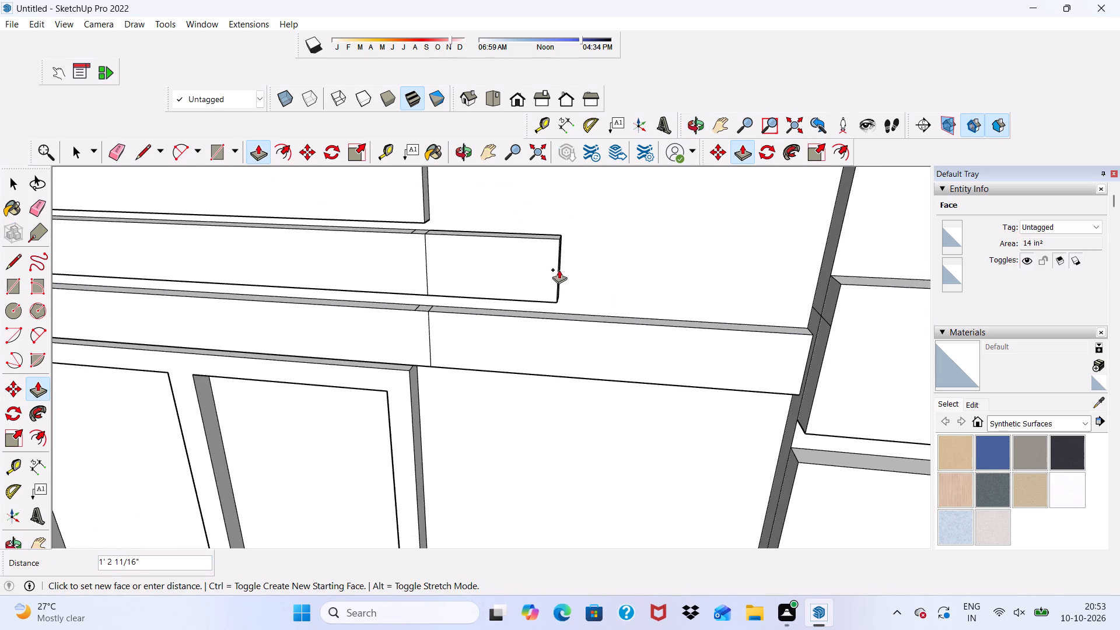
{"action": "middle_click_drag", "start_coordinate": [559, 269], "coordinate": [757, 264]}
{"action": "scroll", "coordinate": [681, 226], "scroll_direction": "up", "scroll_amount": 3}
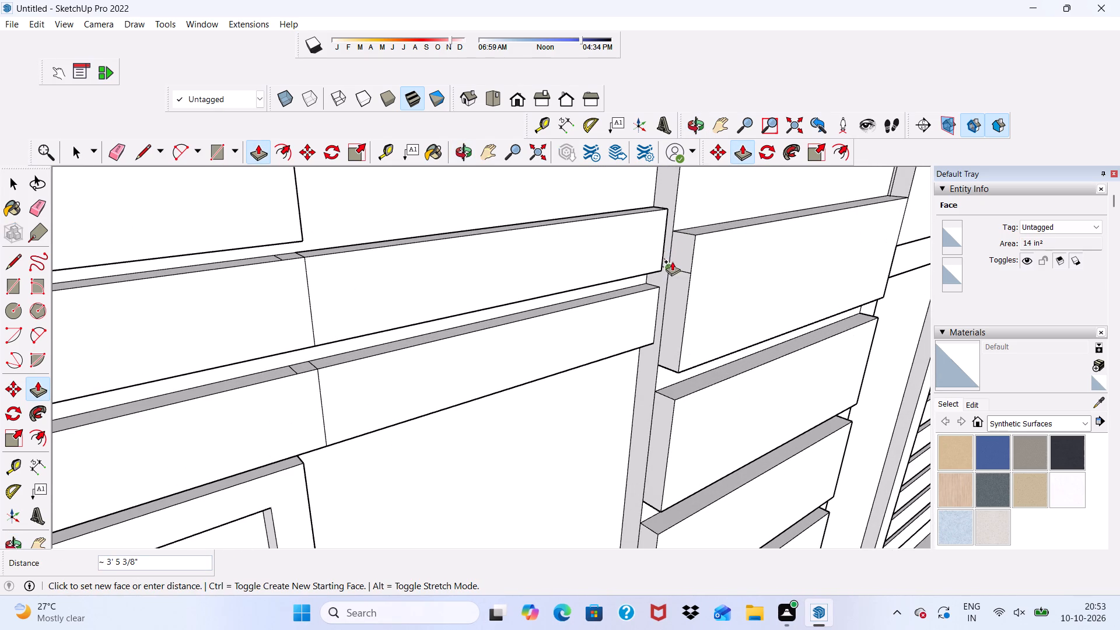
{"action": "left_click", "coordinate": [672, 262]}
Extend the end face of the third raised band from the bottom about 3' 5 3/8" to the wall's balcony-side corner.
{"action": "scroll", "coordinate": [583, 282], "scroll_direction": "down", "scroll_amount": 5}
{"action": "middle_click_drag", "start_coordinate": [533, 277], "coordinate": [373, 289]}
{"action": "scroll", "coordinate": [327, 249], "scroll_direction": "up", "scroll_amount": 3}
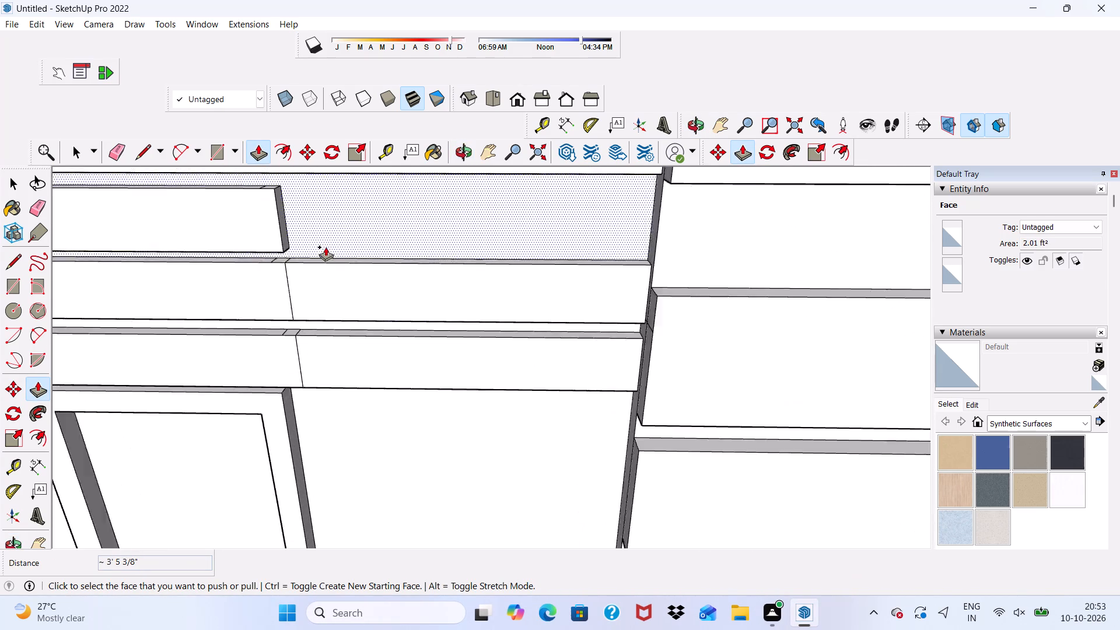
{"action": "scroll", "coordinate": [325, 247], "scroll_direction": "up", "scroll_amount": 1}
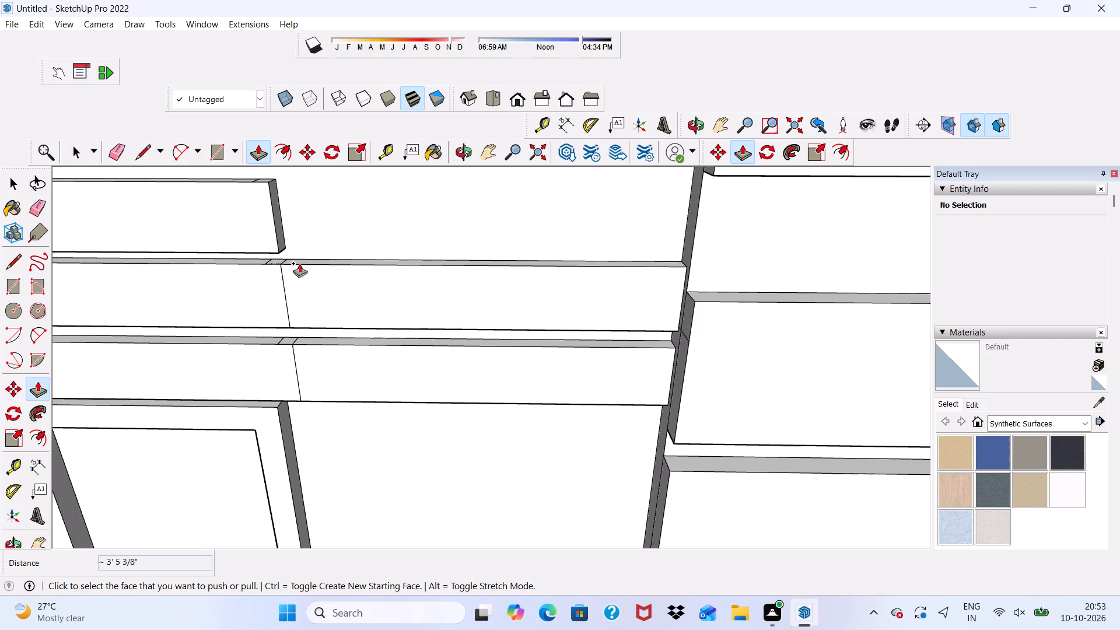
{"action": "scroll", "coordinate": [310, 257], "scroll_direction": "up", "scroll_amount": 3}
{"action": "scroll", "coordinate": [243, 188], "scroll_direction": "up", "scroll_amount": 3}
{"action": "left_click", "coordinate": [272, 206]}
{"action": "scroll", "coordinate": [358, 240], "scroll_direction": "down", "scroll_amount": 4}
{"action": "scroll", "coordinate": [655, 229], "scroll_direction": "down", "scroll_amount": 3}
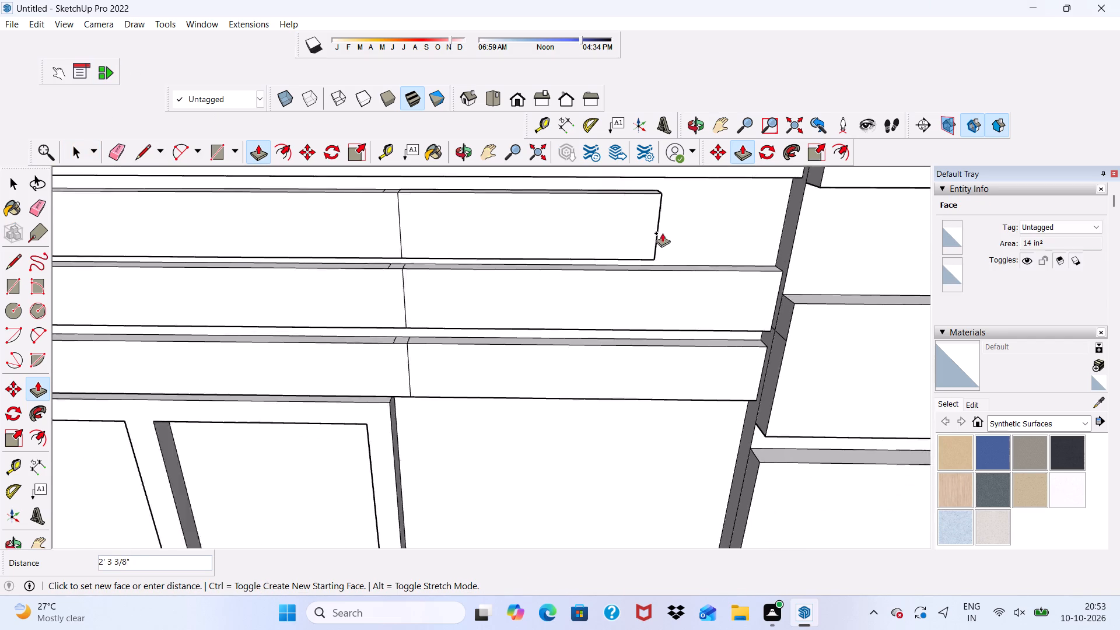
{"action": "scroll", "coordinate": [662, 233], "scroll_direction": "down", "scroll_amount": 2}
{"action": "scroll", "coordinate": [776, 181], "scroll_direction": "up", "scroll_amount": 3}
{"action": "left_click", "coordinate": [776, 181]}
Erase the vertical seam lines on the front faces of the three extended wall bands.
{"action": "scroll", "coordinate": [751, 199], "scroll_direction": "down", "scroll_amount": 4}
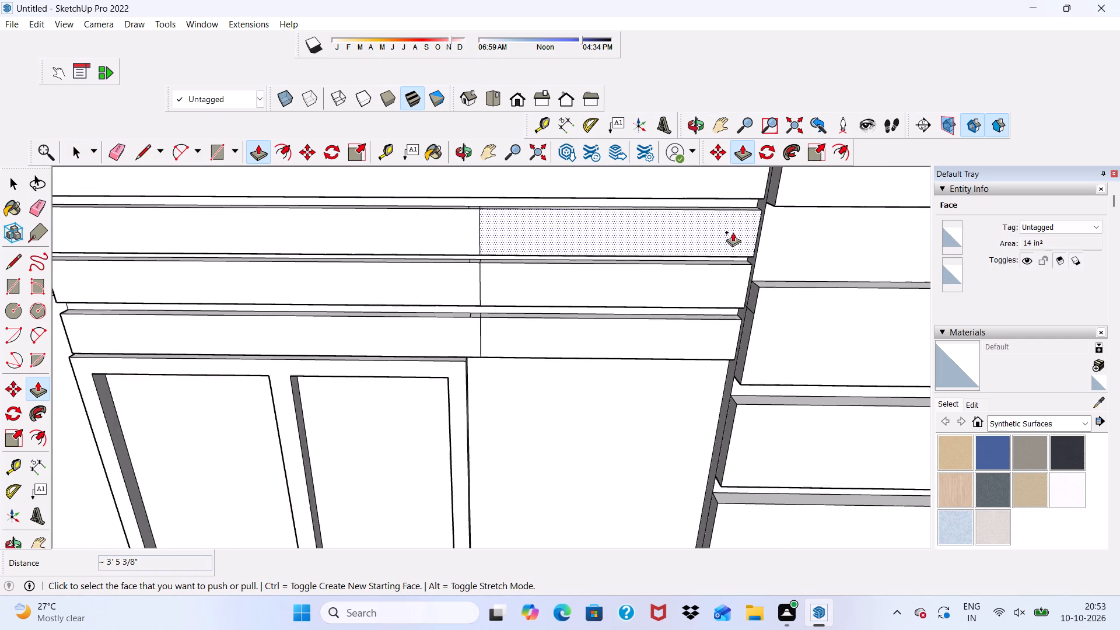
{"action": "scroll", "coordinate": [733, 232], "scroll_direction": "down", "scroll_amount": 5}
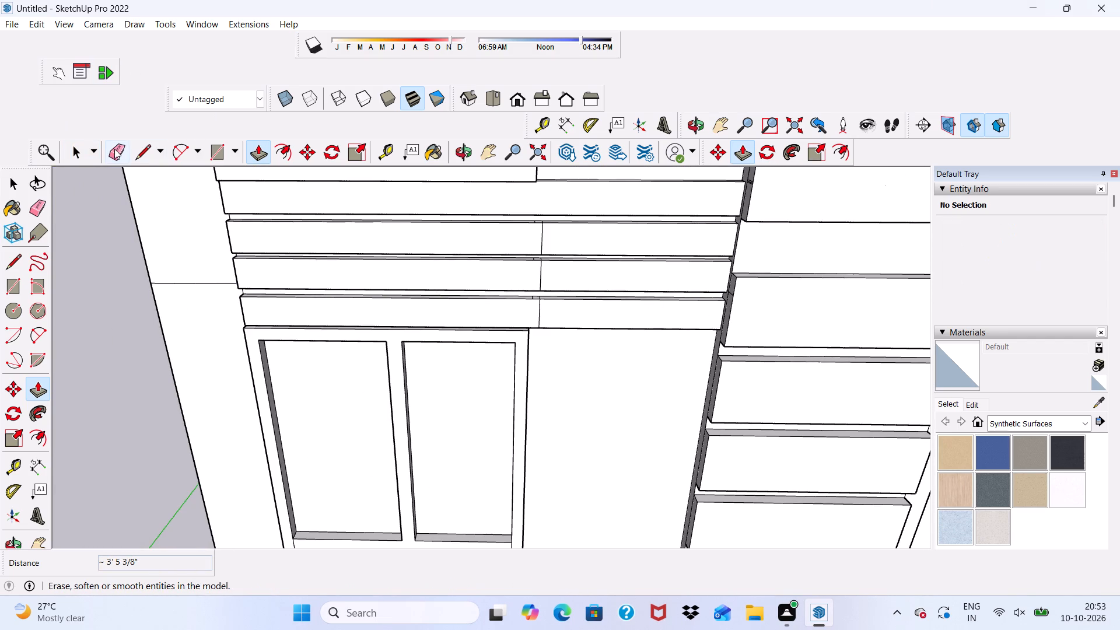
{"action": "left_click", "coordinate": [114, 149]}
{"action": "scroll", "coordinate": [451, 307], "scroll_direction": "up", "scroll_amount": 4}
{"action": "left_click", "coordinate": [582, 205]}
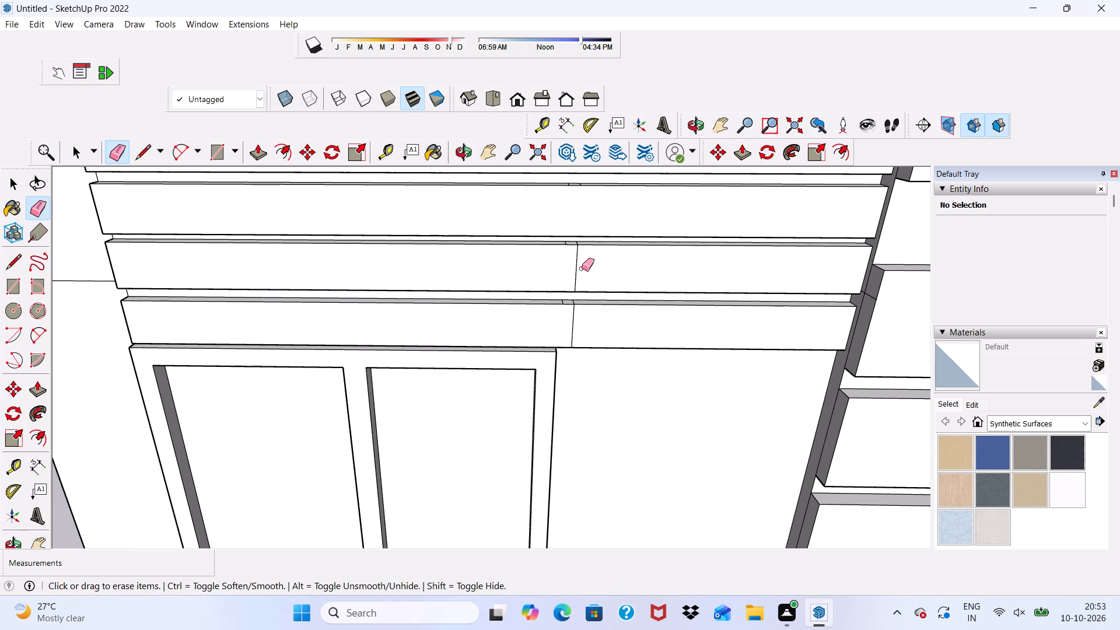
{"action": "left_click", "coordinate": [574, 268]}
{"action": "left_click_drag", "start_coordinate": [582, 258], "coordinate": [579, 258]}
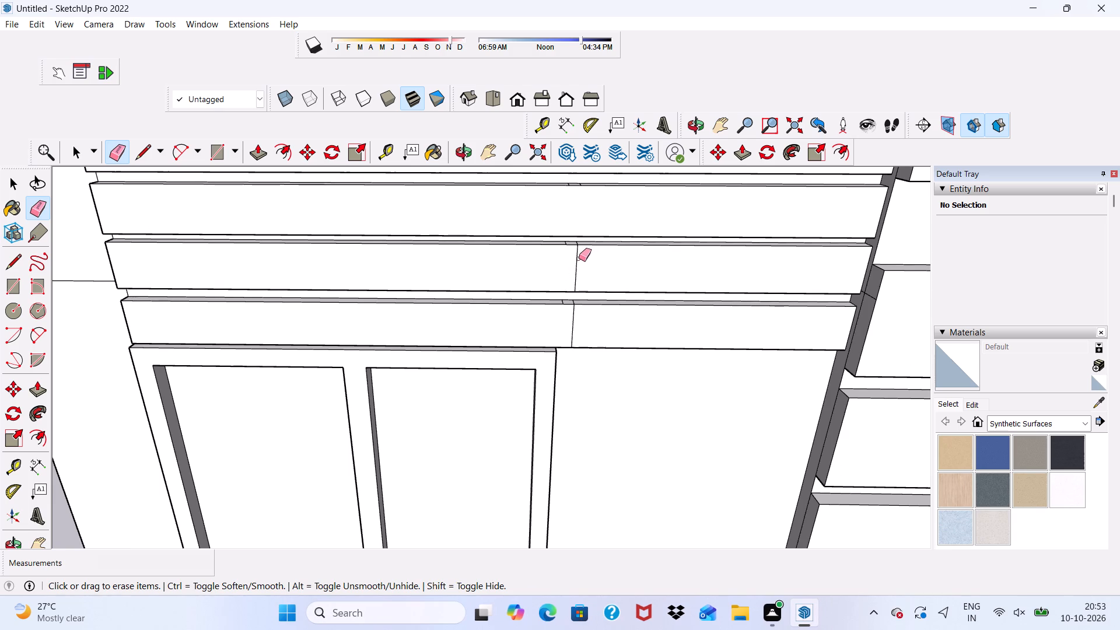
{"action": "left_click_drag", "start_coordinate": [579, 258], "coordinate": [568, 264]}
{"action": "left_click_drag", "start_coordinate": [576, 323], "coordinate": [563, 326]}
Erase the leftover pairs of seam lines on the top faces of the three extended wall bands.
{"action": "scroll", "coordinate": [573, 255], "scroll_direction": "up", "scroll_amount": 8}
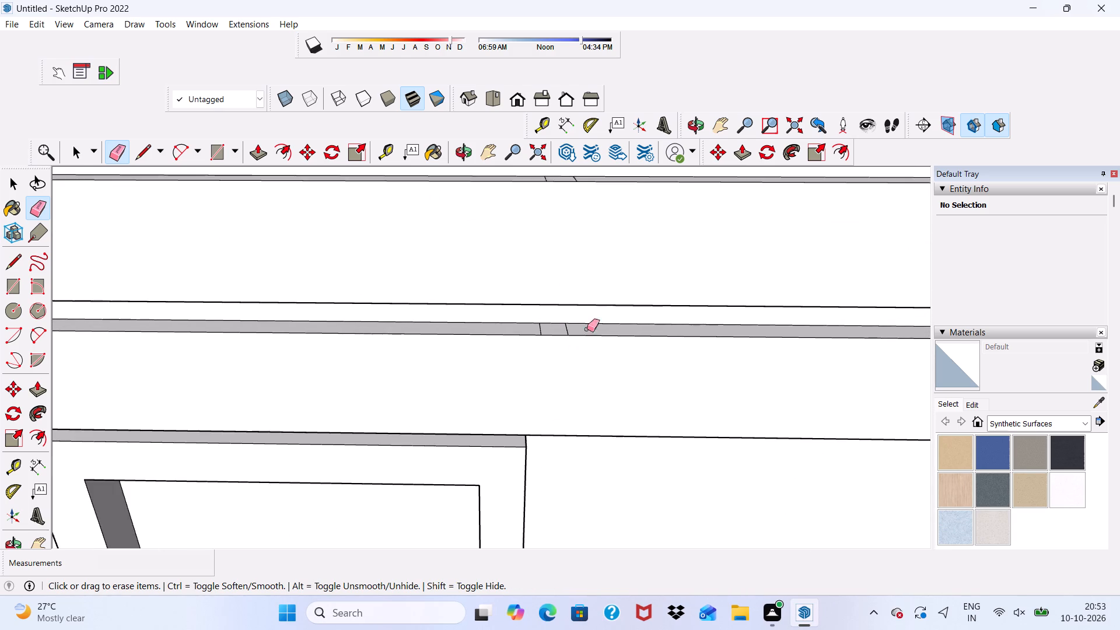
{"action": "scroll", "coordinate": [587, 329], "scroll_direction": "up", "scroll_amount": 6}
{"action": "left_click_drag", "start_coordinate": [572, 333], "coordinate": [580, 332]}
{"action": "left_click_drag", "start_coordinate": [527, 328], "coordinate": [533, 328]}
{"action": "scroll", "coordinate": [532, 327], "scroll_direction": "down", "scroll_amount": 11}
{"action": "middle_click_drag", "start_coordinate": [591, 290], "coordinate": [587, 393]}
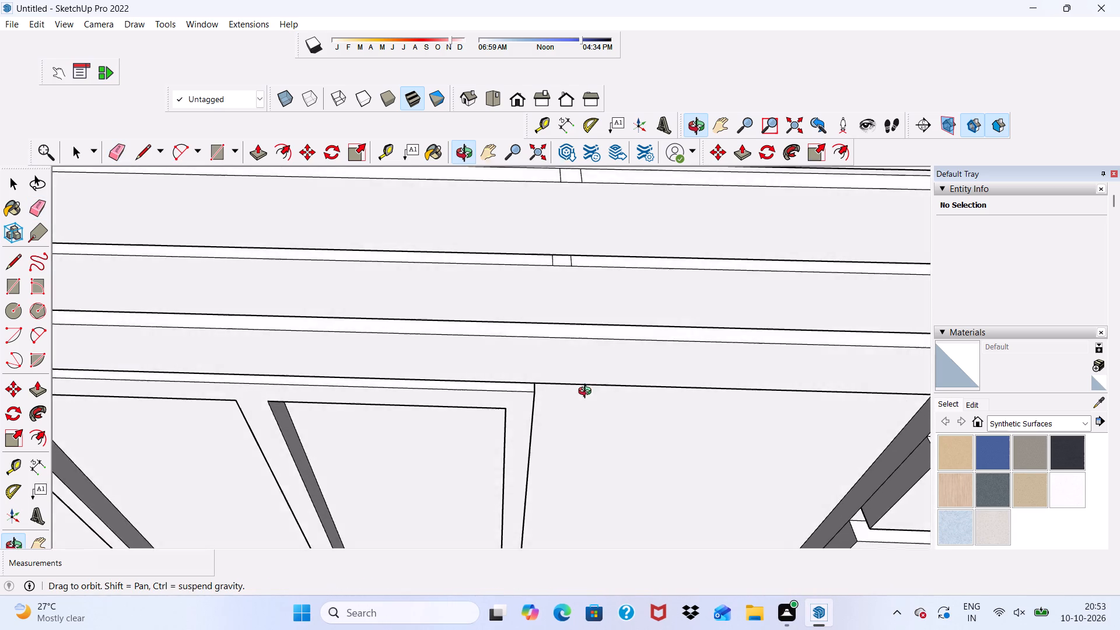
{"action": "middle_click_drag", "start_coordinate": [587, 393], "coordinate": [584, 400]}
{"action": "scroll", "coordinate": [565, 281], "scroll_direction": "up", "scroll_amount": 5}
{"action": "left_click_drag", "start_coordinate": [572, 256], "coordinate": [578, 256]}
{"action": "left_click_drag", "start_coordinate": [540, 256], "coordinate": [547, 256]}
{"action": "scroll", "coordinate": [547, 261], "scroll_direction": "down", "scroll_amount": 10}
{"action": "scroll", "coordinate": [551, 230], "scroll_direction": "up", "scroll_amount": 5}
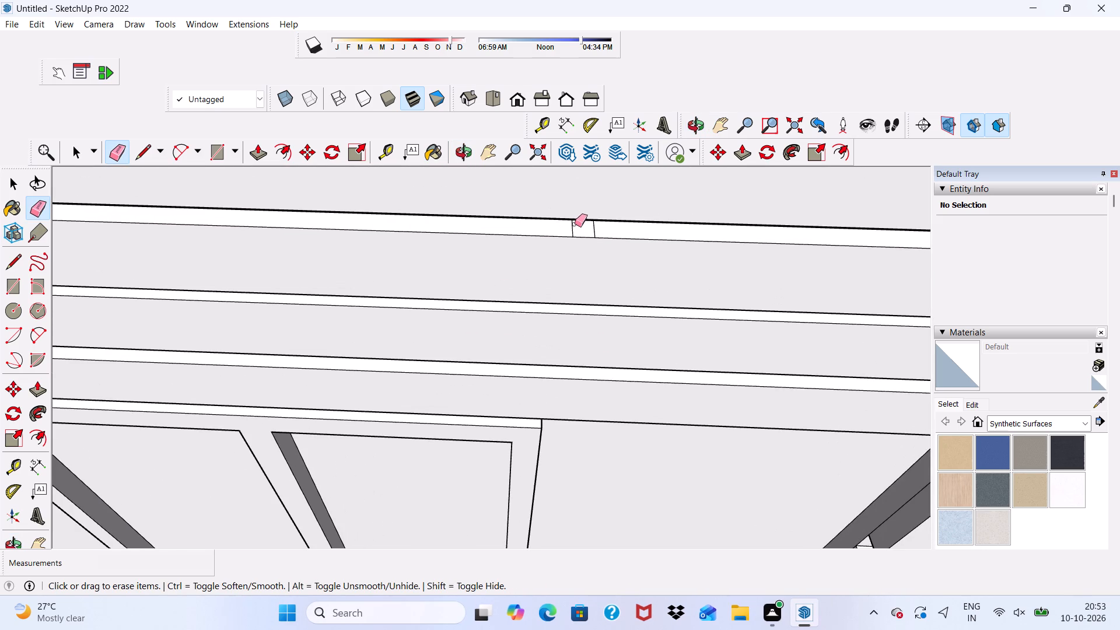
{"action": "left_click", "coordinate": [576, 225]}
{"action": "left_click_drag", "start_coordinate": [573, 229], "coordinate": [582, 229]}
{"action": "left_click_drag", "start_coordinate": [589, 230], "coordinate": [601, 232]}
Erase the leftover seam lines on the undersides of the three extended wall bands.
{"action": "scroll", "coordinate": [576, 249], "scroll_direction": "down", "scroll_amount": 2}
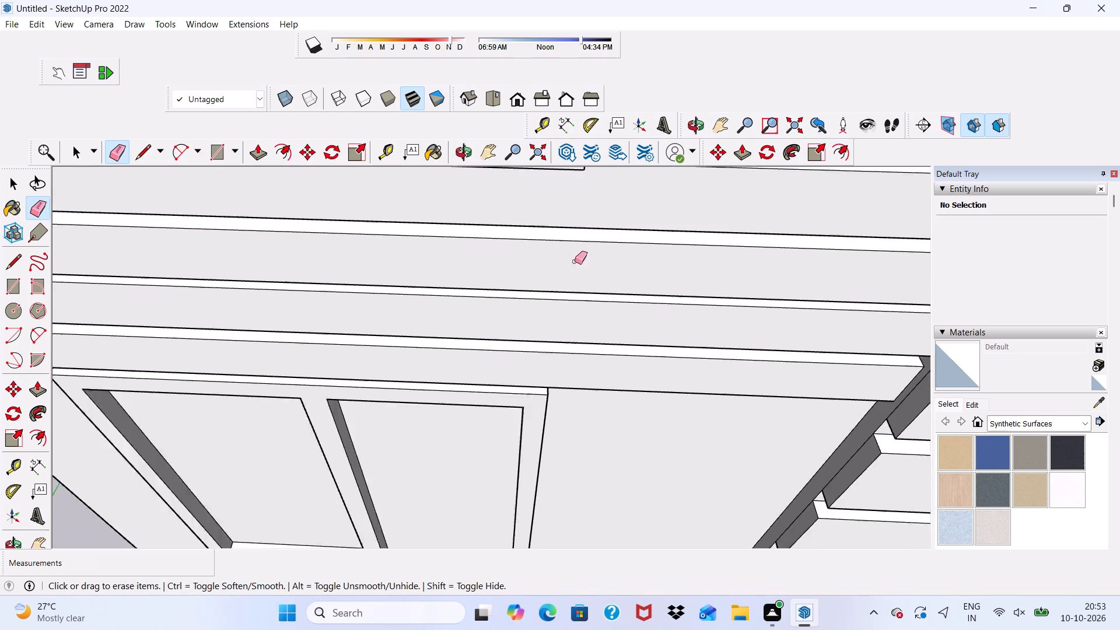
{"action": "scroll", "coordinate": [575, 261], "scroll_direction": "down", "scroll_amount": 12}
{"action": "middle_click_drag", "start_coordinate": [587, 285], "coordinate": [633, 145]}
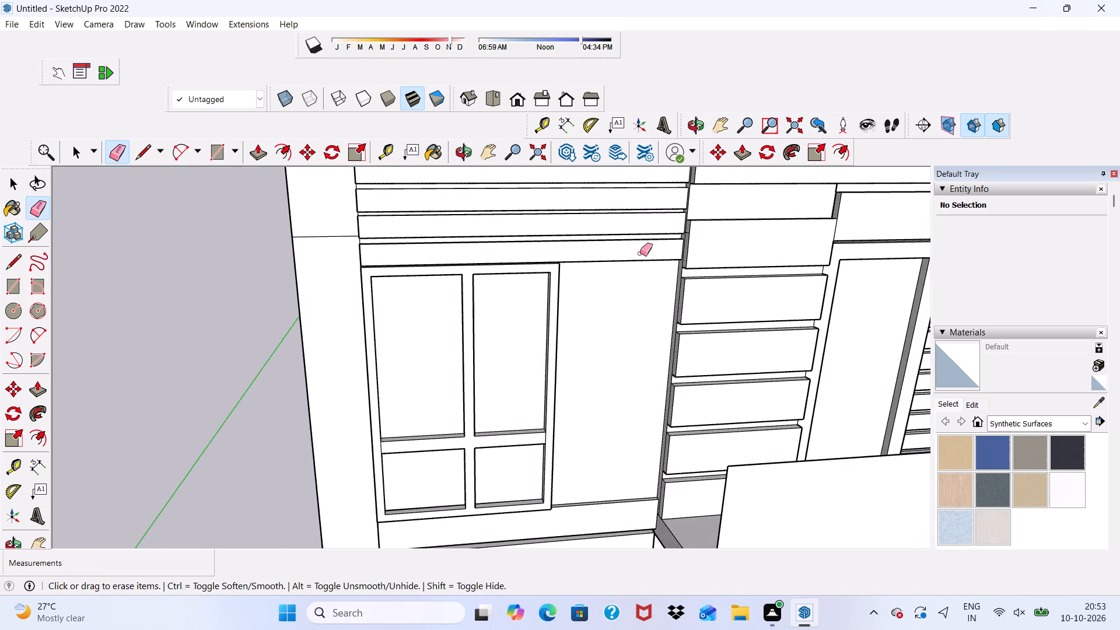
{"action": "scroll", "coordinate": [631, 267], "scroll_direction": "up", "scroll_amount": 5}
{"action": "key", "text": "space"}
{"action": "middle_click_drag", "start_coordinate": [580, 271], "coordinate": [589, 151]}
{"action": "scroll", "coordinate": [589, 151], "scroll_direction": "down", "scroll_amount": 10}
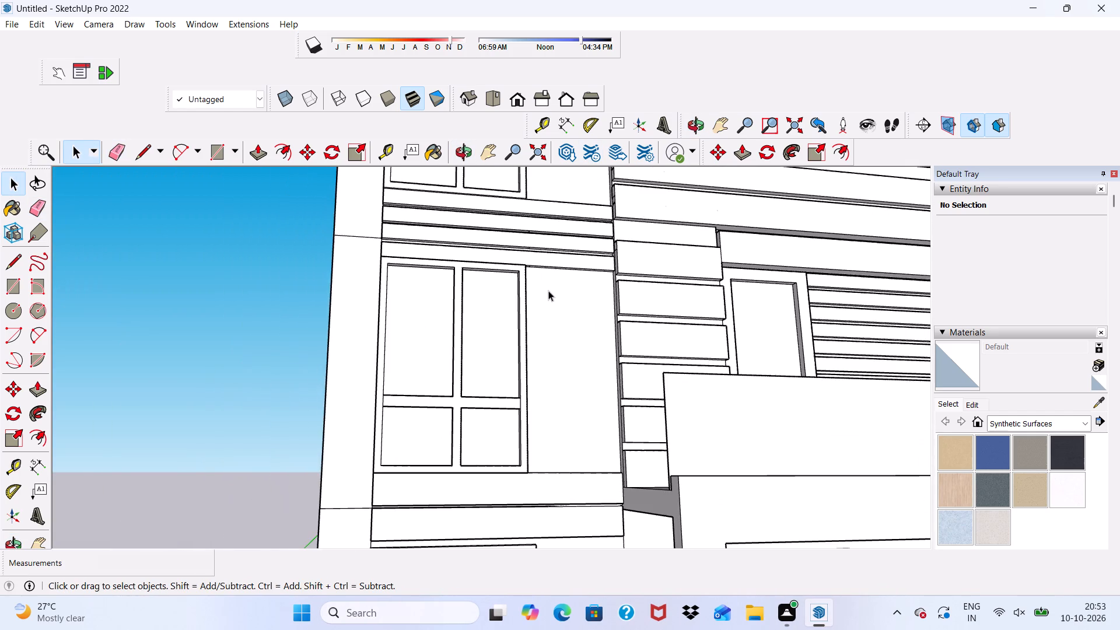
{"action": "scroll", "coordinate": [537, 226], "scroll_direction": "up", "scroll_amount": 10}
{"action": "middle_click_drag", "start_coordinate": [544, 243], "coordinate": [499, 174]}
{"action": "left_click", "coordinate": [117, 150]}
{"action": "scroll", "coordinate": [514, 368], "scroll_direction": "up", "scroll_amount": 2}
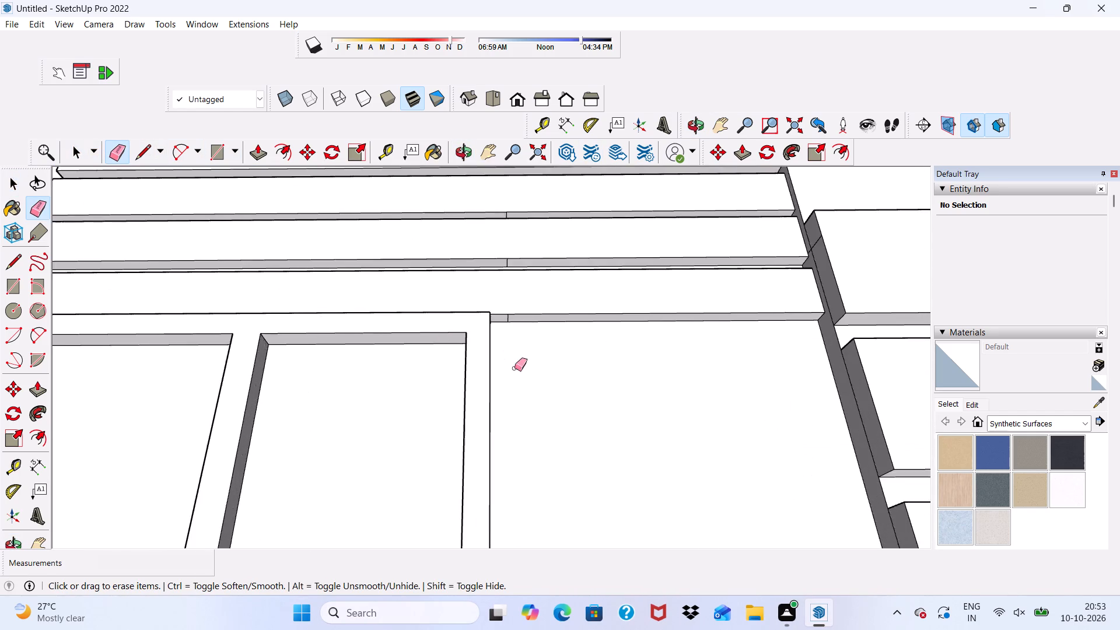
{"action": "scroll", "coordinate": [514, 368], "scroll_direction": "up", "scroll_amount": 10}
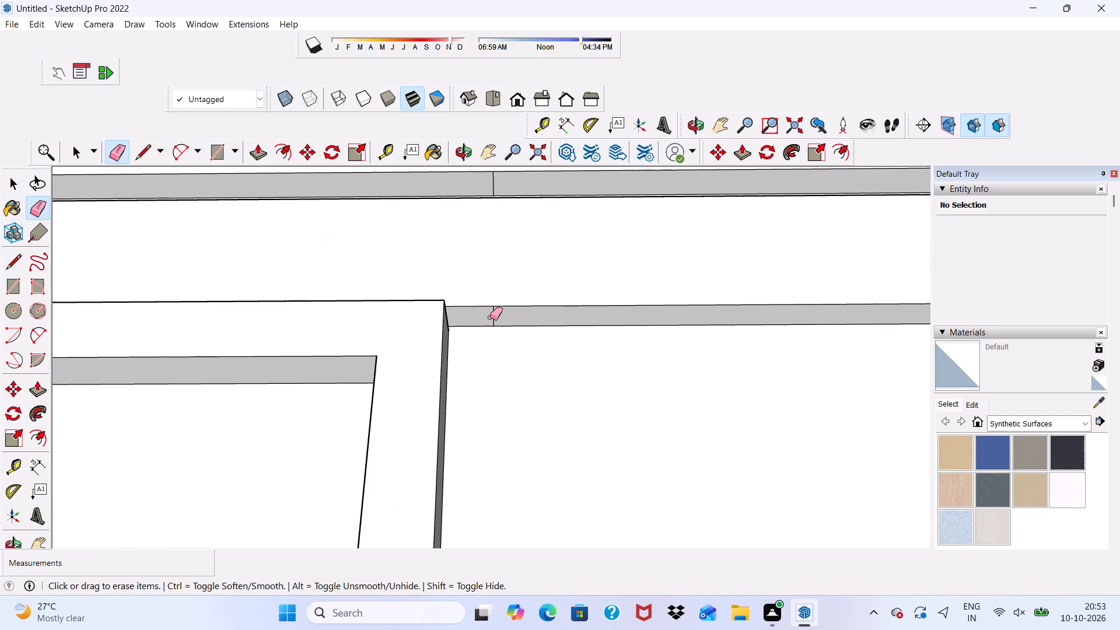
{"action": "left_click", "coordinate": [497, 313]}
{"action": "left_click", "coordinate": [497, 313]}
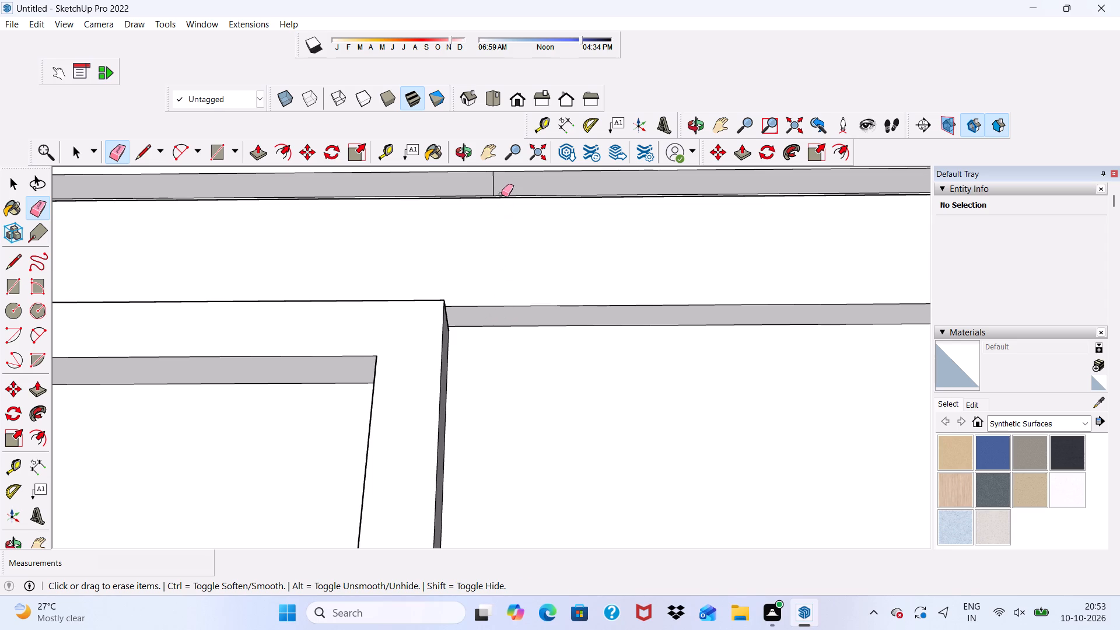
{"action": "left_click", "coordinate": [492, 185]}
{"action": "scroll", "coordinate": [491, 240], "scroll_direction": "down", "scroll_amount": 7}
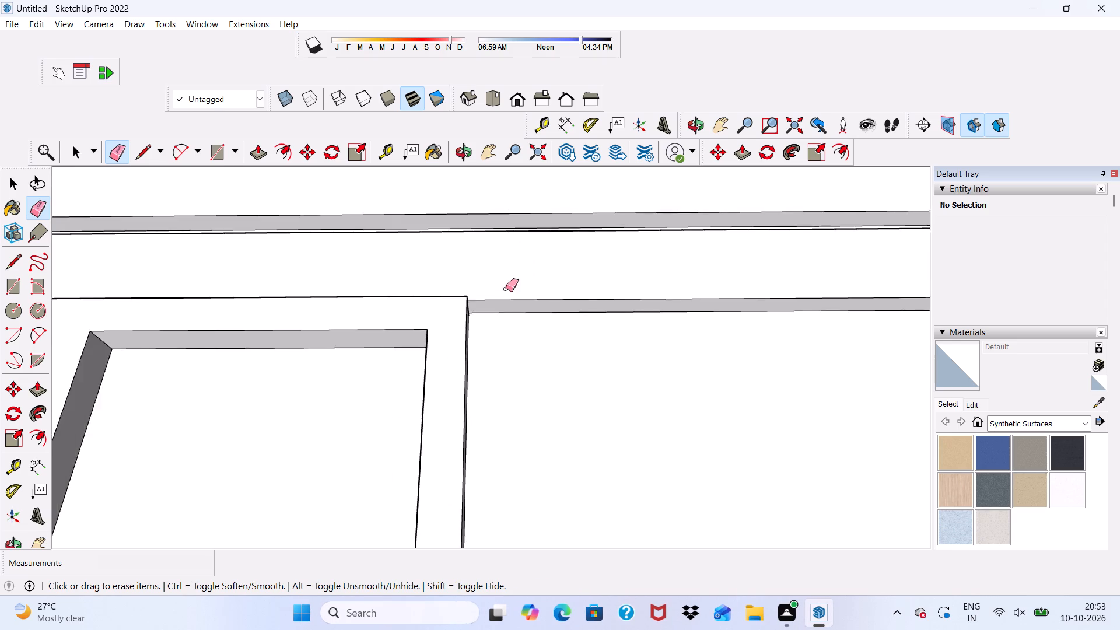
{"action": "scroll", "coordinate": [506, 289], "scroll_direction": "down", "scroll_amount": 7}
{"action": "scroll", "coordinate": [540, 240], "scroll_direction": "up", "scroll_amount": 5}
{"action": "scroll", "coordinate": [515, 235], "scroll_direction": "down", "scroll_amount": 1}
{"action": "scroll", "coordinate": [515, 242], "scroll_direction": "up", "scroll_amount": 10}
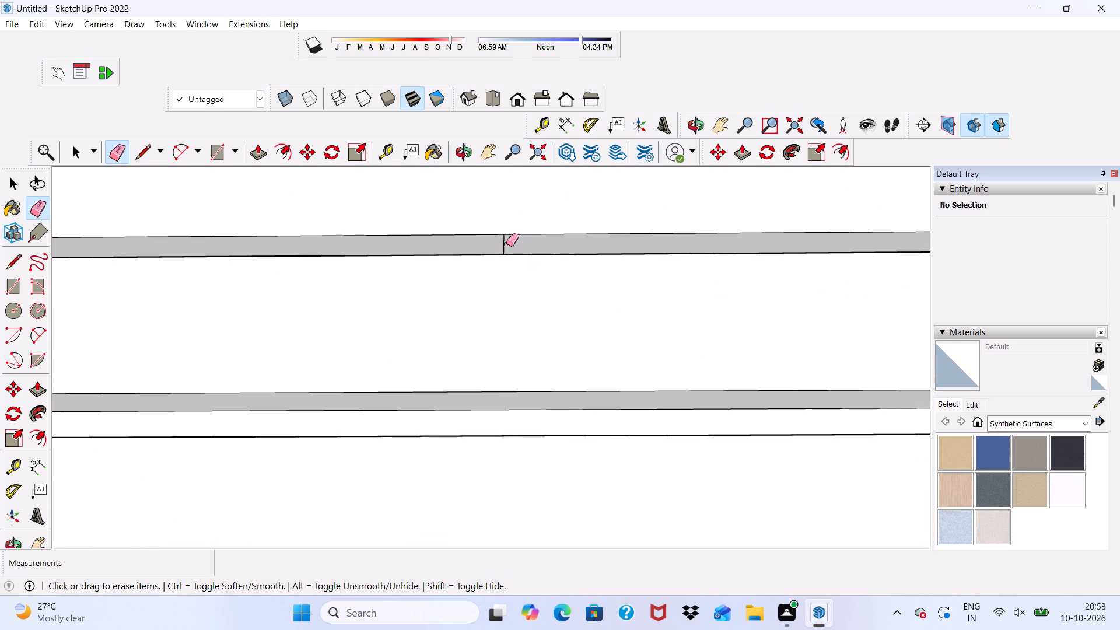
{"action": "left_click_drag", "start_coordinate": [506, 244], "coordinate": [495, 247]}
{"action": "left_click", "coordinate": [495, 247]}
{"action": "scroll", "coordinate": [507, 262], "scroll_direction": "down", "scroll_amount": 5}
{"action": "key", "text": "space"}
Extrude the lowest wall band directly above the topmost window outward by 2".
{"action": "scroll", "coordinate": [528, 271], "scroll_direction": "down", "scroll_amount": 15}
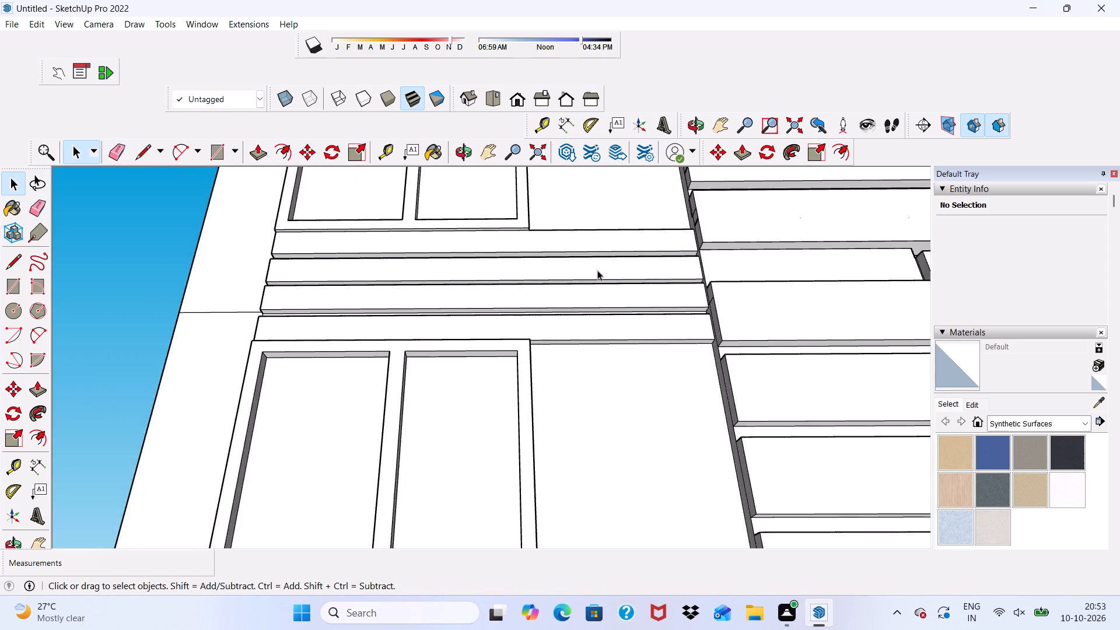
{"action": "scroll", "coordinate": [597, 270], "scroll_direction": "down", "scroll_amount": 3}
{"action": "middle_click_drag", "start_coordinate": [614, 296], "coordinate": [608, 394]}
{"action": "scroll", "coordinate": [580, 362], "scroll_direction": "down", "scroll_amount": 12}
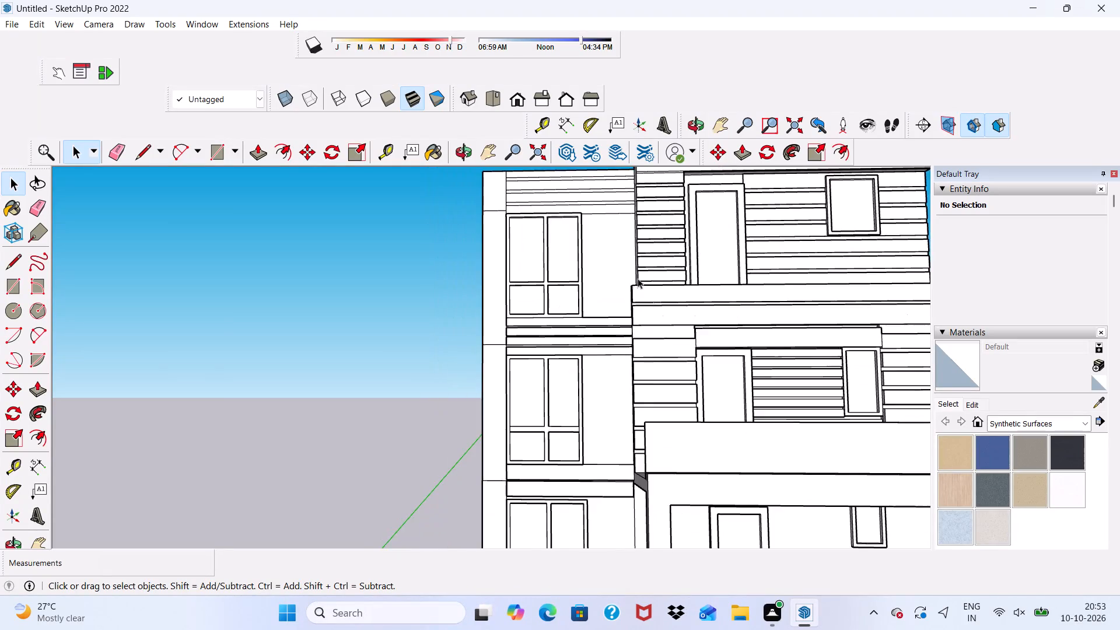
{"action": "scroll", "coordinate": [638, 278], "scroll_direction": "down", "scroll_amount": 3}
{"action": "scroll", "coordinate": [617, 254], "scroll_direction": "up", "scroll_amount": 18}
{"action": "left_click", "coordinate": [618, 240]}
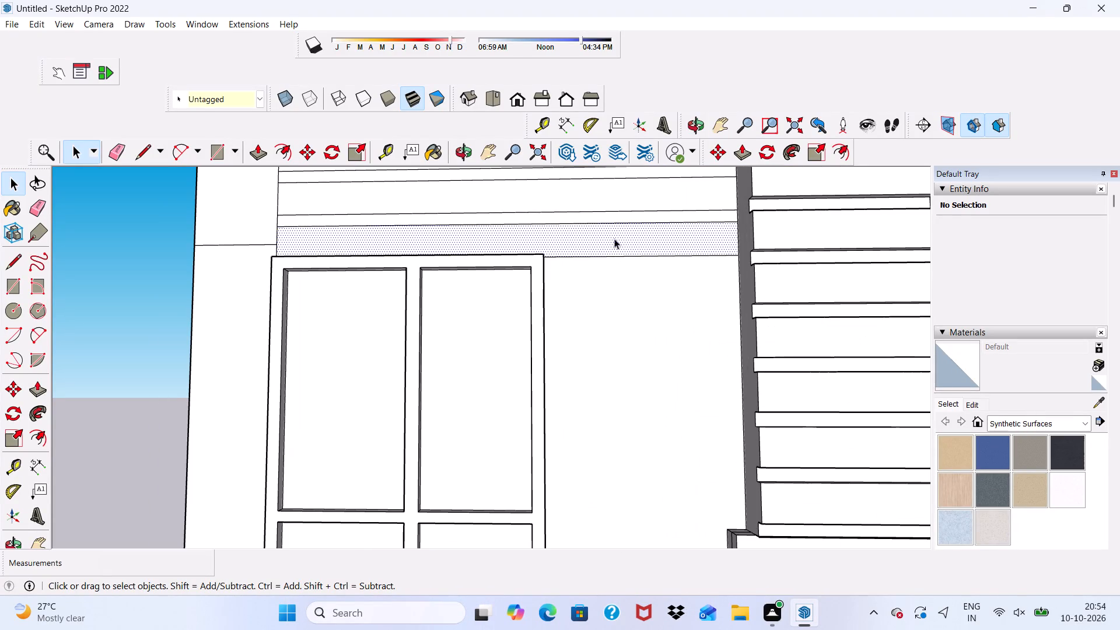
{"action": "left_click", "coordinate": [259, 152]}
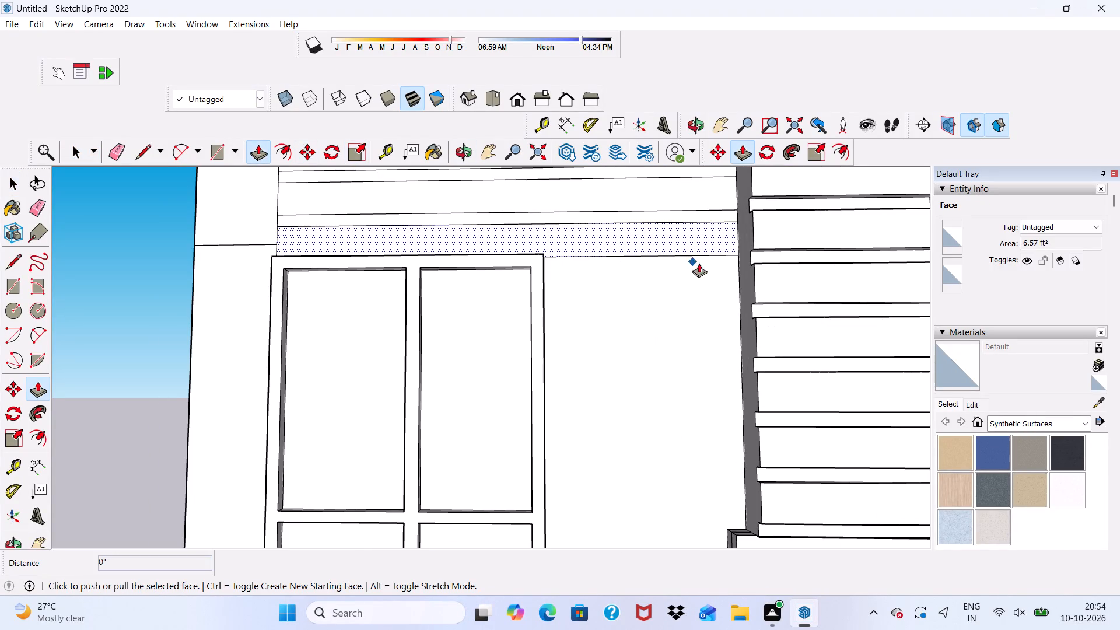
{"action": "left_click", "coordinate": [684, 239]}
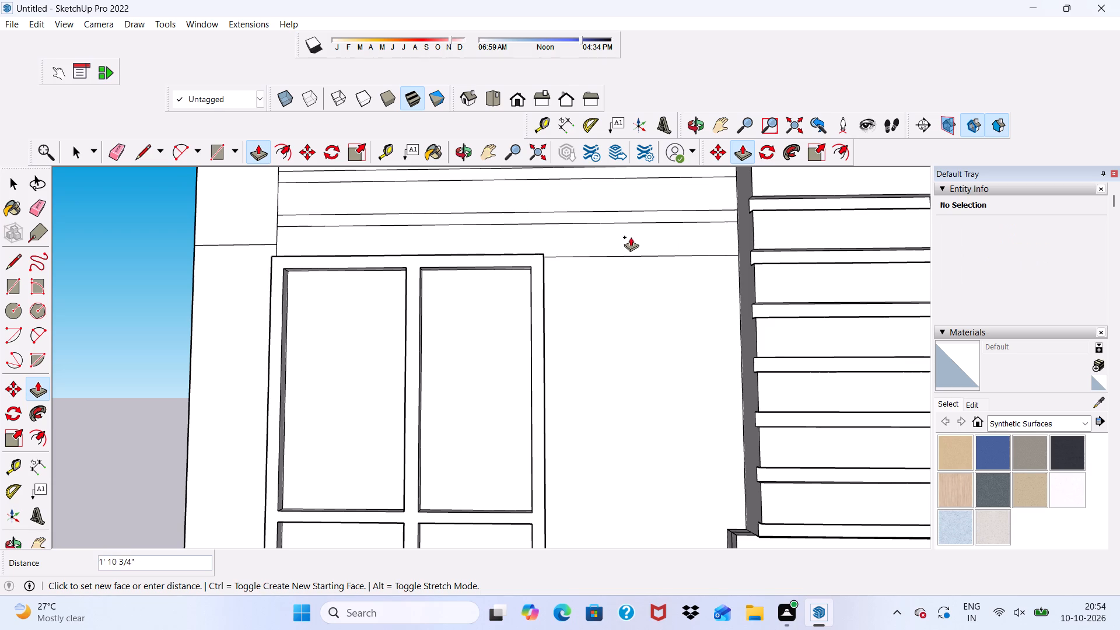
{"action": "scroll", "coordinate": [631, 236], "scroll_direction": "down", "scroll_amount": 1}
{"action": "middle_click_drag", "start_coordinate": [631, 236], "coordinate": [563, 430]}
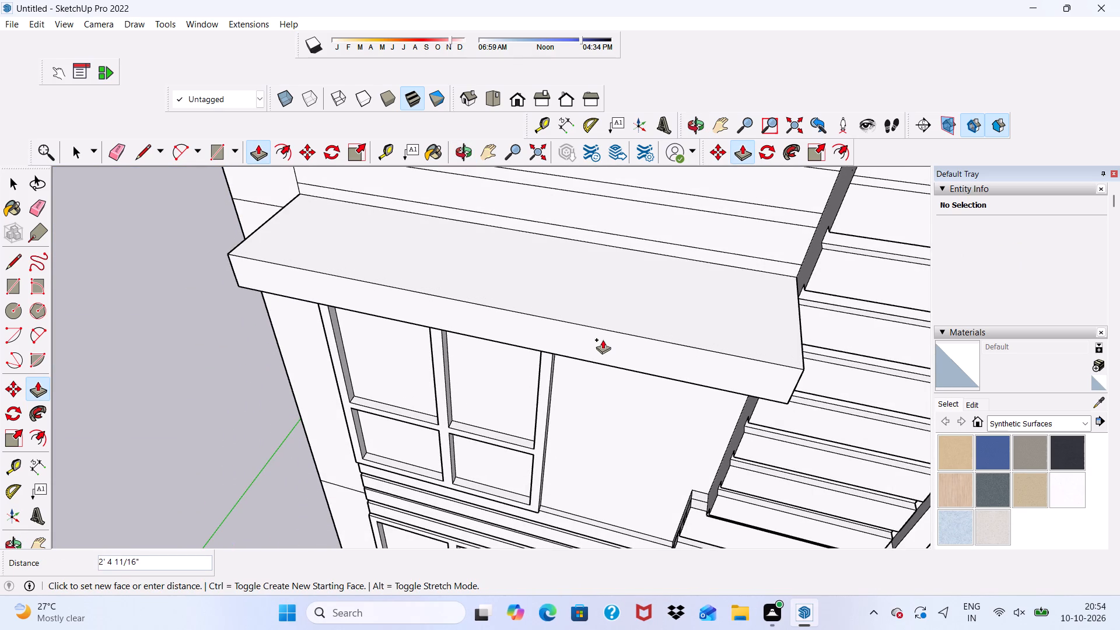
{"action": "type", "text": "2\""}
{"action": "key", "text": "Return"}
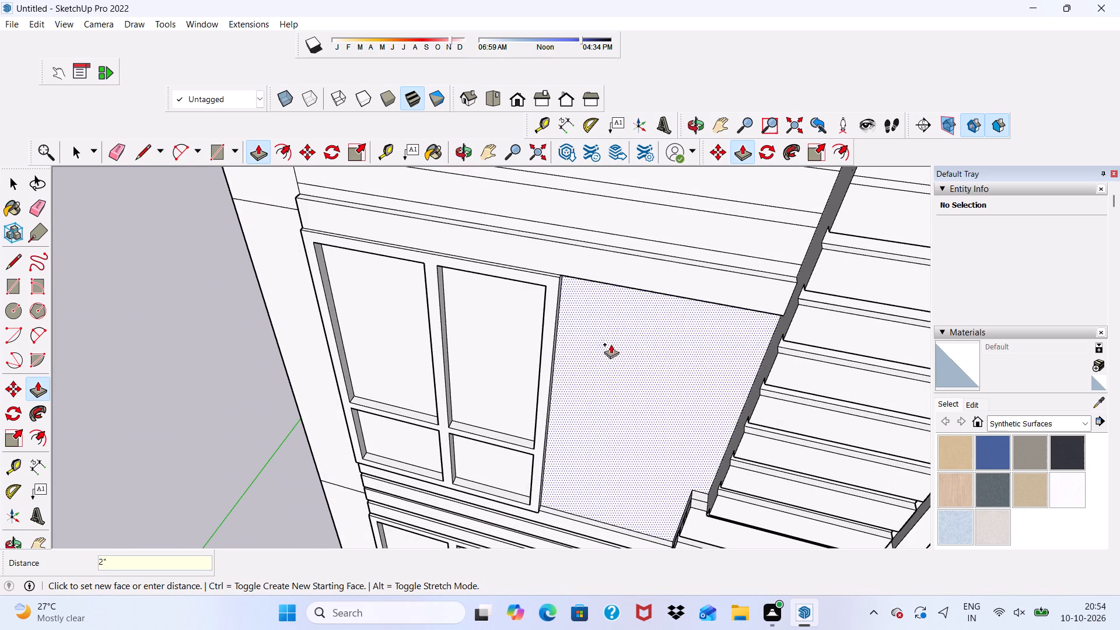
Extrude the three remaining wall bands above the topmost window outward by 2", flush with the raised lowest band.
{"action": "scroll", "coordinate": [533, 211], "scroll_direction": "up", "scroll_amount": 1}
{"action": "left_click", "coordinate": [534, 209]}
{"action": "left_click", "coordinate": [574, 266]}
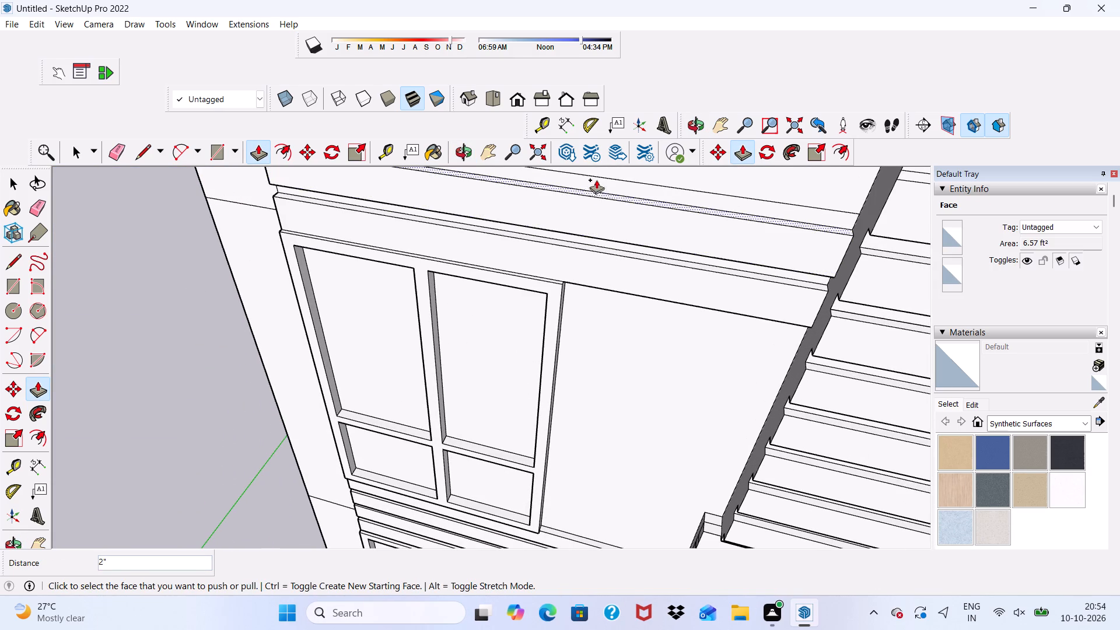
{"action": "left_click", "coordinate": [607, 168]}
{"action": "scroll", "coordinate": [595, 228], "scroll_direction": "down", "scroll_amount": 1}
{"action": "middle_click_drag", "start_coordinate": [591, 228], "coordinate": [626, 86]}
{"action": "scroll", "coordinate": [591, 220], "scroll_direction": "up", "scroll_amount": 1}
{"action": "left_click", "coordinate": [635, 204]}
{"action": "scroll", "coordinate": [619, 223], "scroll_direction": "down", "scroll_amount": 10}
{"action": "scroll", "coordinate": [546, 181], "scroll_direction": "up", "scroll_amount": 6}
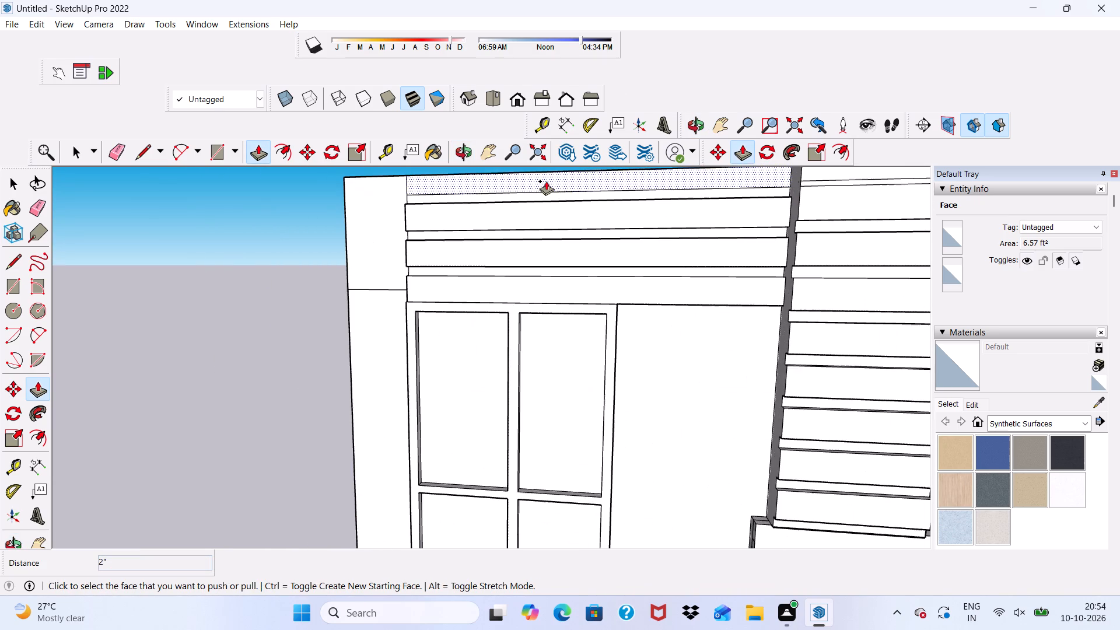
{"action": "left_click", "coordinate": [546, 181]}
{"action": "left_click", "coordinate": [566, 225]}
{"action": "scroll", "coordinate": [523, 218], "scroll_direction": "down", "scroll_amount": 6}
{"action": "middle_click_drag", "start_coordinate": [498, 206], "coordinate": [704, 215]}
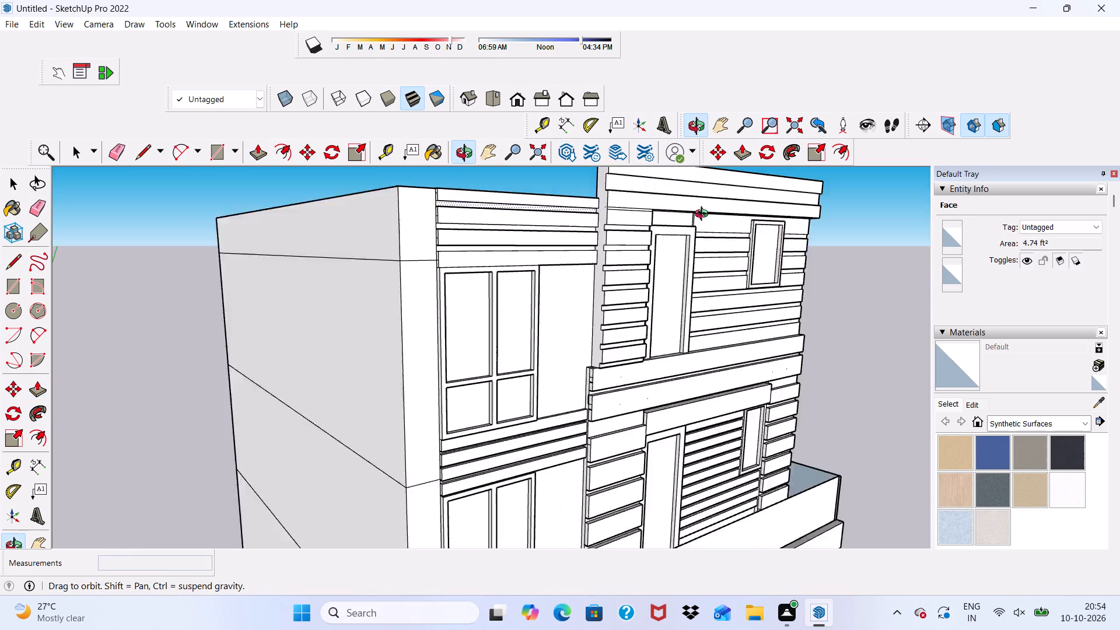
Examine the facade's stacked windows, wall bands and corner strip from the parapet down to the ground floor.
{"action": "middle_click_drag", "start_coordinate": [704, 215], "coordinate": [646, 195]}
{"action": "left_click_drag", "start_coordinate": [613, 192], "coordinate": [619, 223]}
{"action": "scroll", "coordinate": [575, 208], "scroll_direction": "down", "scroll_amount": 5}
{"action": "key", "text": "space"}
{"action": "scroll", "coordinate": [636, 296], "scroll_direction": "down", "scroll_amount": 10}
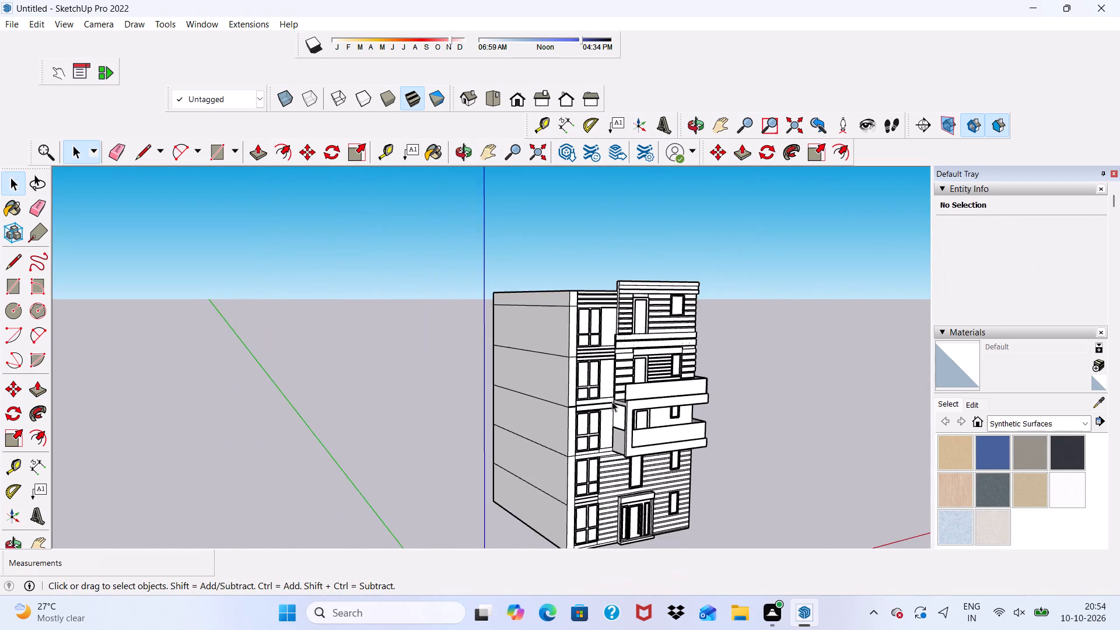
{"action": "scroll", "coordinate": [622, 489], "scroll_direction": "up", "scroll_amount": 19}
{"action": "middle_click_drag", "start_coordinate": [604, 423], "coordinate": [562, 317]}
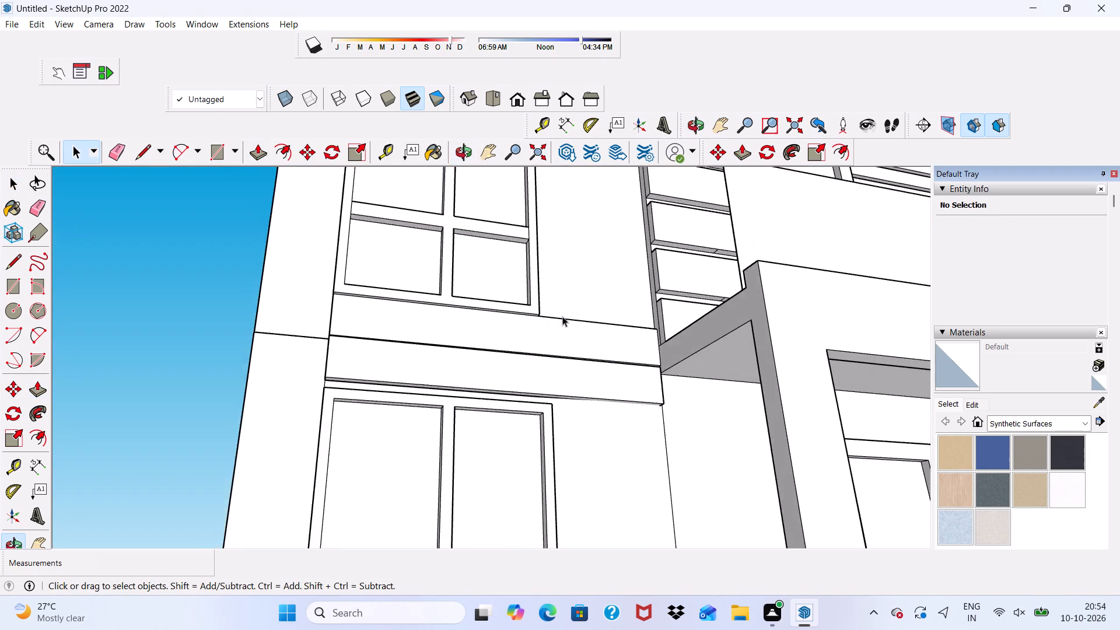
{"action": "scroll", "coordinate": [562, 316], "scroll_direction": "down", "scroll_amount": 13}
{"action": "middle_click_drag", "start_coordinate": [591, 448], "coordinate": [496, 521]}
{"action": "scroll", "coordinate": [555, 396], "scroll_direction": "up", "scroll_amount": 5}
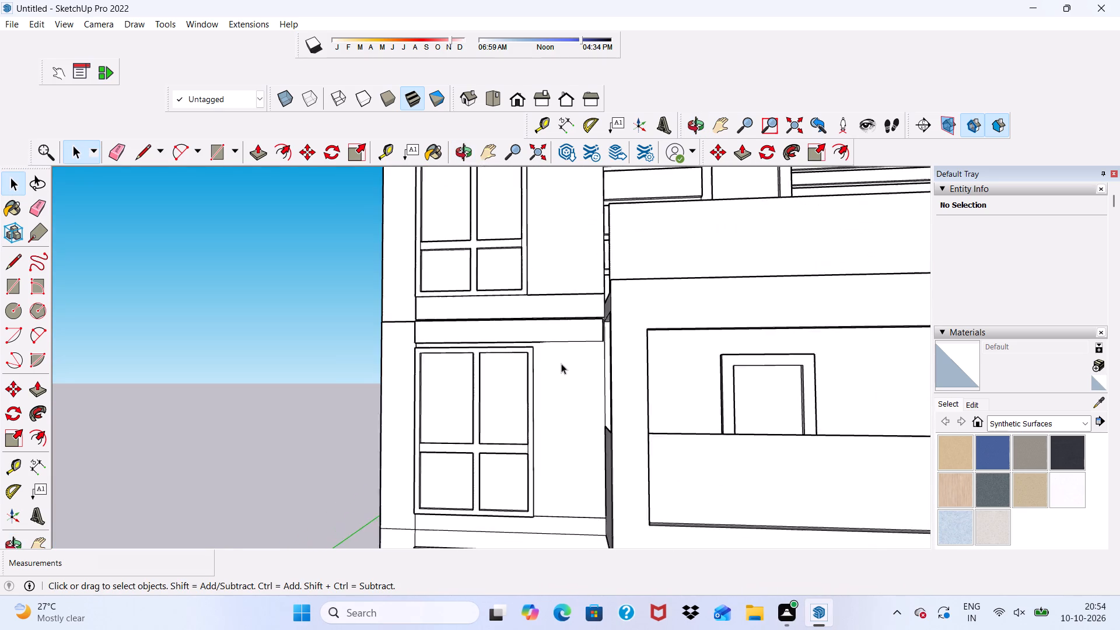
{"action": "scroll", "coordinate": [561, 363], "scroll_direction": "up", "scroll_amount": 1}
{"action": "scroll", "coordinate": [563, 369], "scroll_direction": "down", "scroll_amount": 14}
{"action": "scroll", "coordinate": [677, 392], "scroll_direction": "up", "scroll_amount": 4}
{"action": "scroll", "coordinate": [682, 284], "scroll_direction": "down", "scroll_amount": 6}
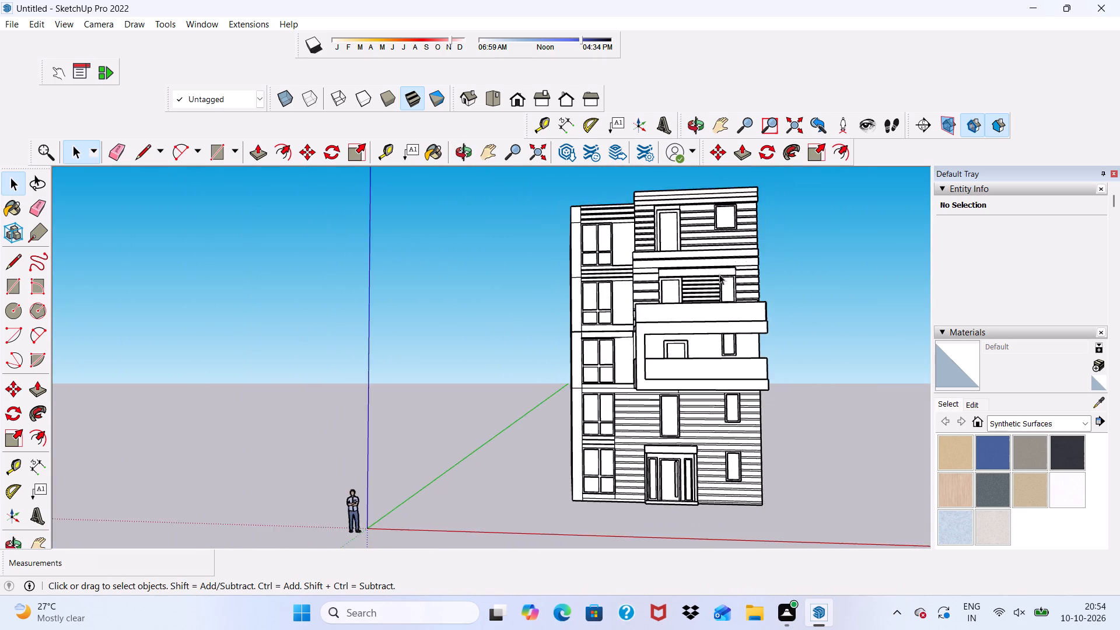
{"action": "scroll", "coordinate": [719, 274], "scroll_direction": "down", "scroll_amount": 3}
{"action": "scroll", "coordinate": [695, 445], "scroll_direction": "up", "scroll_amount": 5}
{"action": "scroll", "coordinate": [641, 429], "scroll_direction": "up", "scroll_amount": 5}
{"action": "scroll", "coordinate": [525, 359], "scroll_direction": "up", "scroll_amount": 5}
{"action": "scroll", "coordinate": [571, 487], "scroll_direction": "up", "scroll_amount": 1}
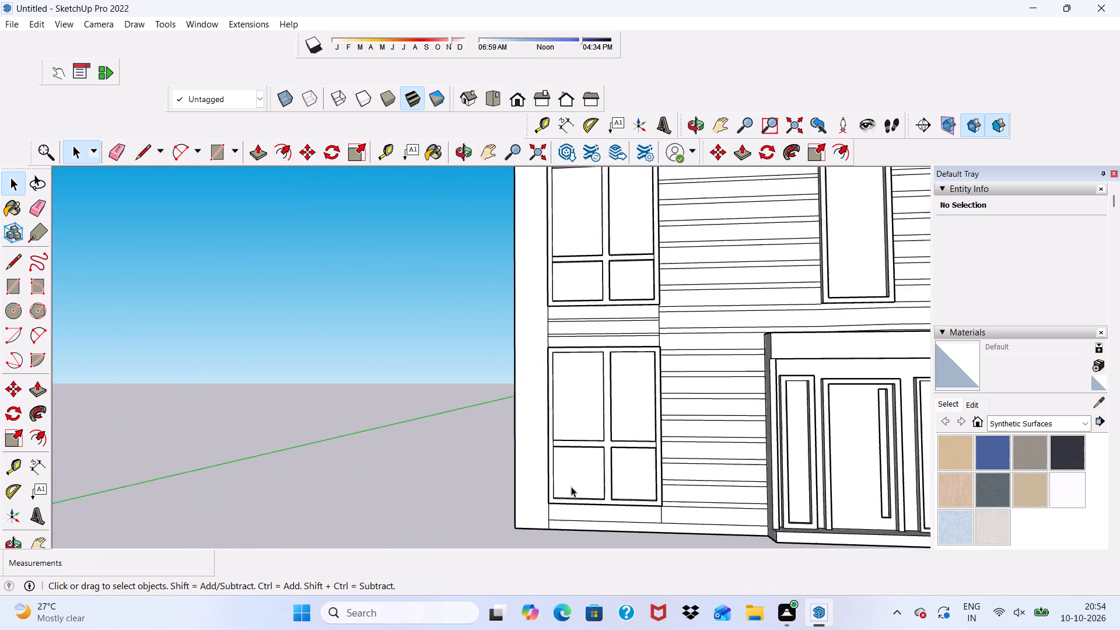
{"action": "scroll", "coordinate": [571, 487], "scroll_direction": "up", "scroll_amount": 2}
{"action": "scroll", "coordinate": [541, 443], "scroll_direction": "down", "scroll_amount": 9}
{"action": "scroll", "coordinate": [556, 186], "scroll_direction": "up", "scroll_amount": 5}
{"action": "scroll", "coordinate": [595, 381], "scroll_direction": "down", "scroll_amount": 4}
{"action": "scroll", "coordinate": [575, 212], "scroll_direction": "up", "scroll_amount": 1}
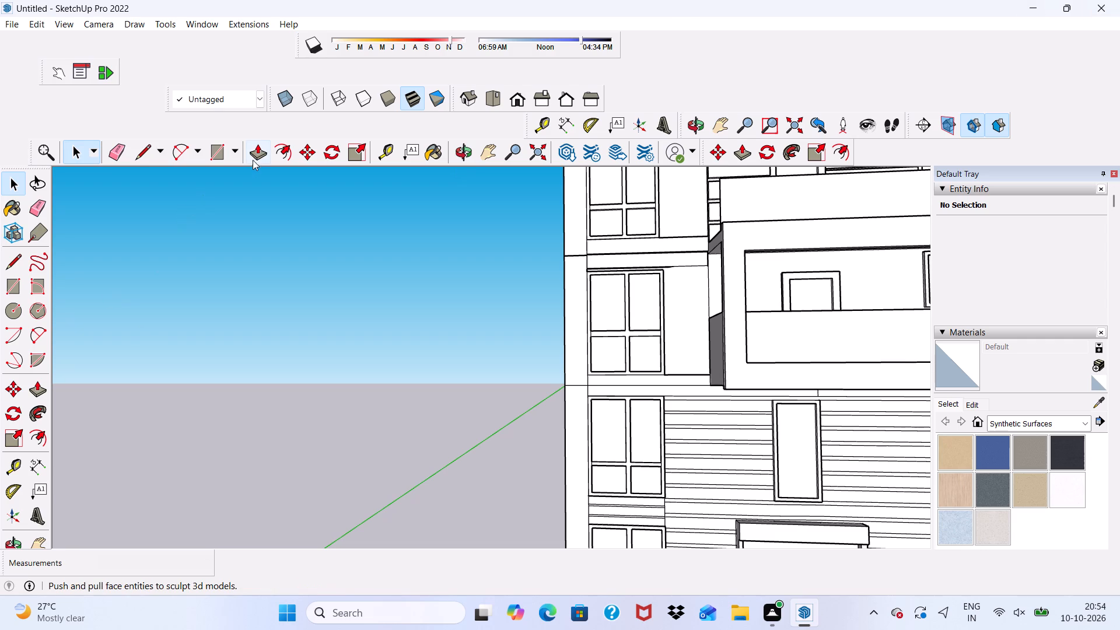
Erase the horizontal seam across the narrow corner strip at the level of the lower balcony's underside.
{"action": "left_click", "coordinate": [113, 150]}
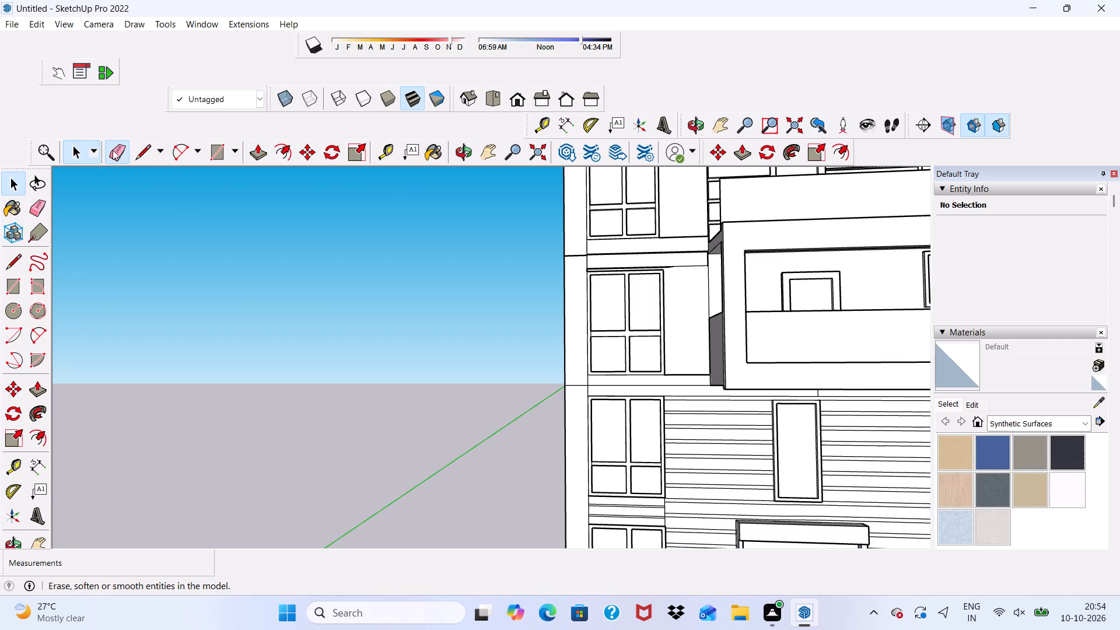
{"action": "scroll", "coordinate": [553, 419], "scroll_direction": "up", "scroll_amount": 1}
{"action": "left_click_drag", "start_coordinate": [580, 355], "coordinate": [584, 408]}
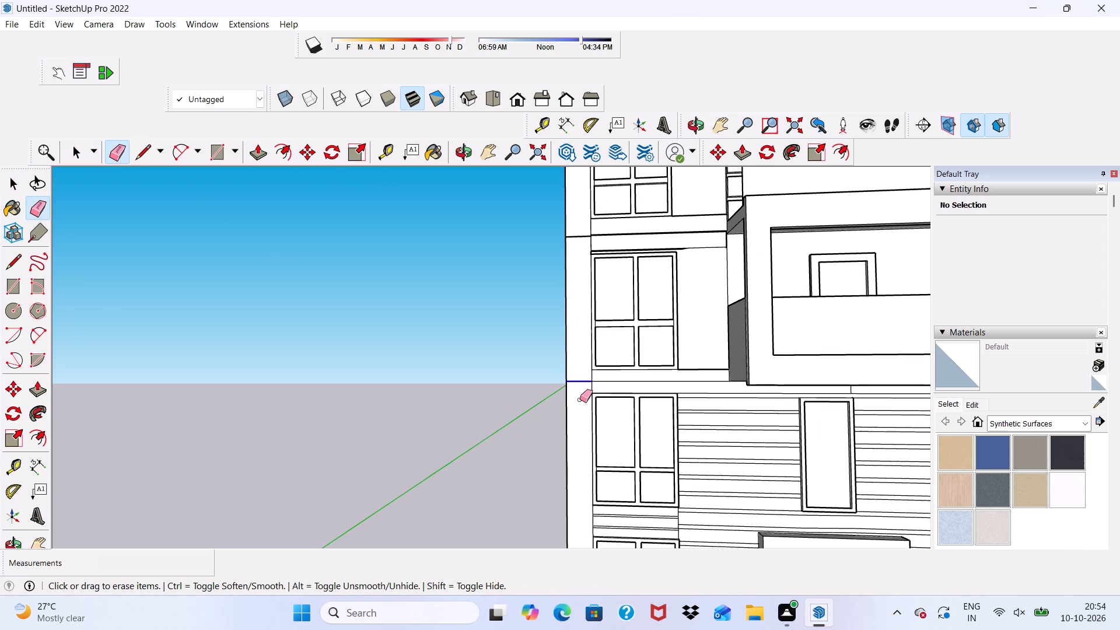
Erase the short vertical seam on the wall band between the lower balcony's underside and the tall narrow window.
{"action": "scroll", "coordinate": [580, 398], "scroll_direction": "up", "scroll_amount": 10}
{"action": "middle_click_drag", "start_coordinate": [577, 395], "coordinate": [450, 365]}
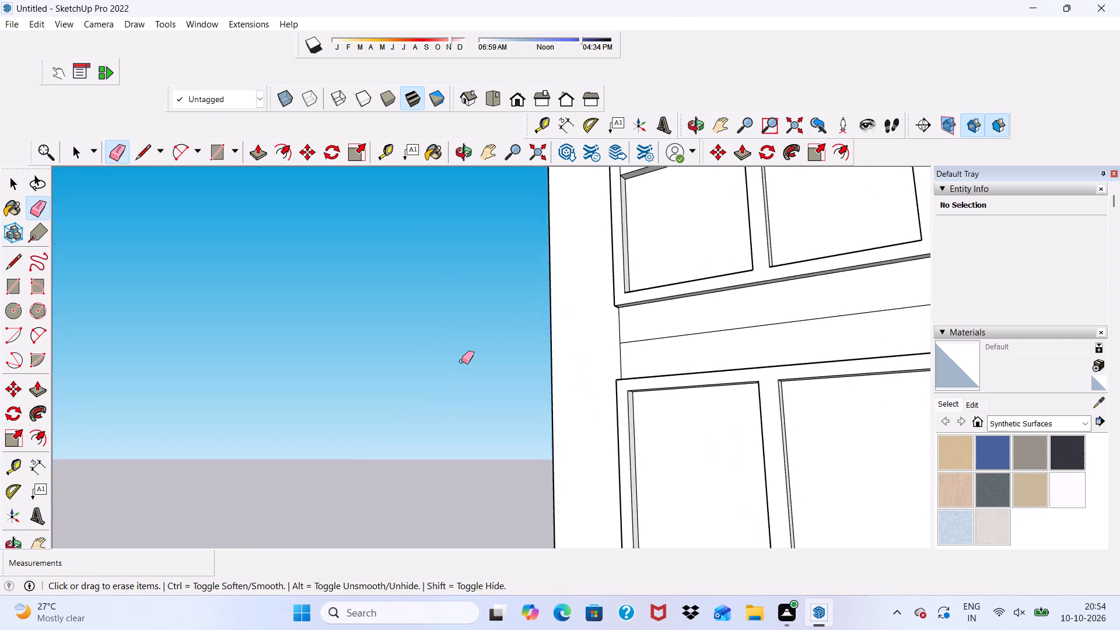
{"action": "scroll", "coordinate": [432, 350], "scroll_direction": "down", "scroll_amount": 10}
{"action": "scroll", "coordinate": [635, 314], "scroll_direction": "up", "scroll_amount": 9}
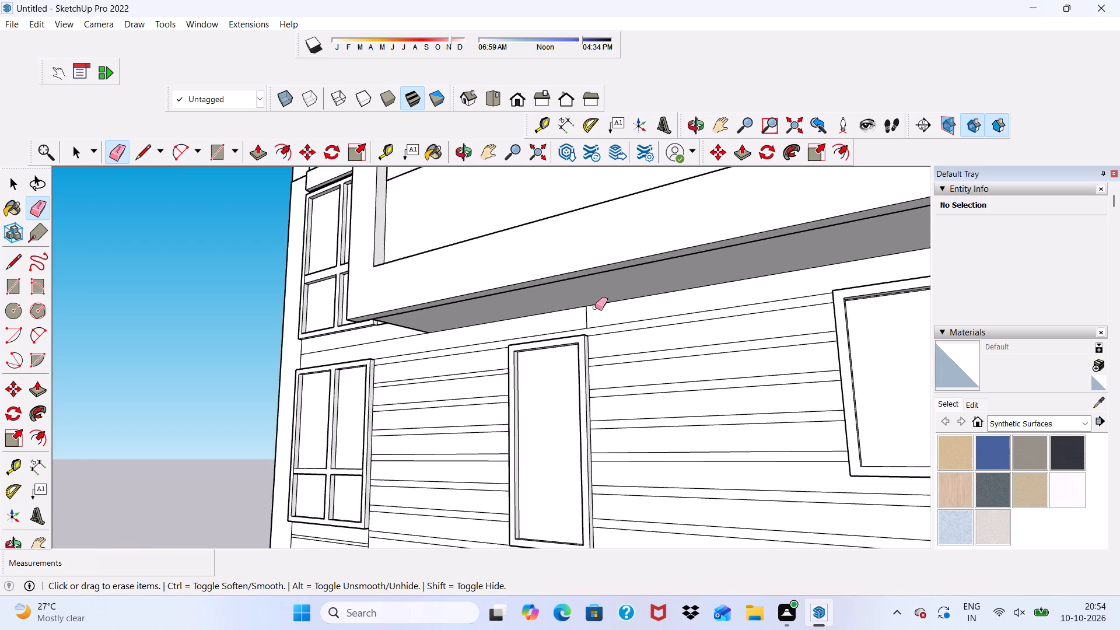
{"action": "scroll", "coordinate": [595, 307], "scroll_direction": "up", "scroll_amount": 4}
{"action": "left_click_drag", "start_coordinate": [582, 313], "coordinate": [584, 319]}
{"action": "scroll", "coordinate": [584, 319], "scroll_direction": "down", "scroll_amount": 2}
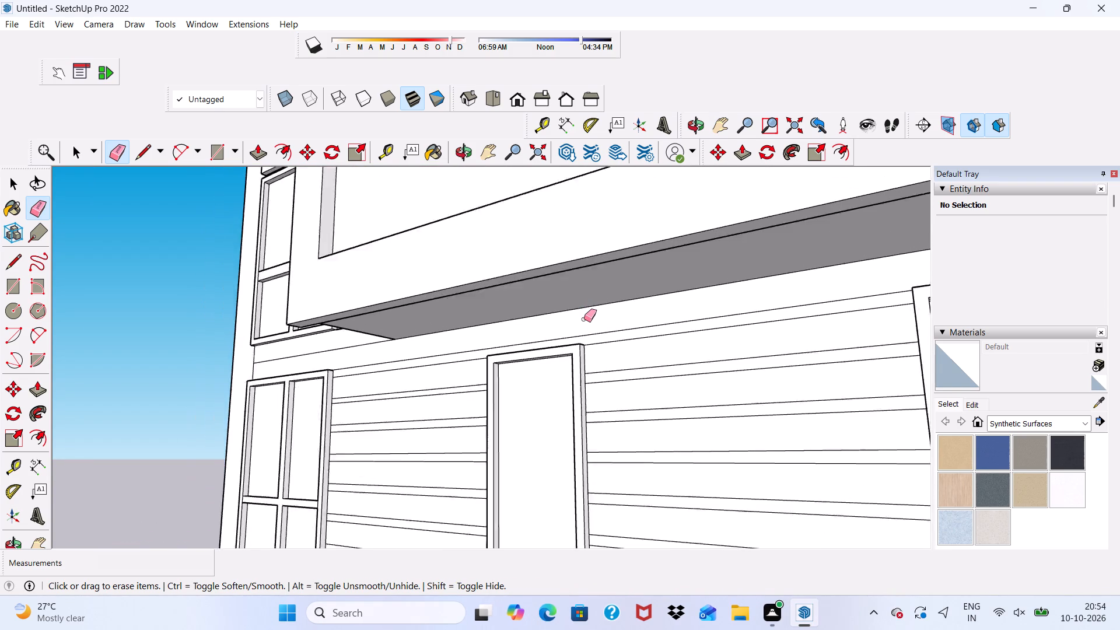
Extrude the thin ledge face on the corner strip, beside the band above the third window, upward 22' 10 7/16" to the parapet top.
{"action": "scroll", "coordinate": [584, 319], "scroll_direction": "down", "scroll_amount": 7}
{"action": "scroll", "coordinate": [426, 345], "scroll_direction": "down", "scroll_amount": 1}
{"action": "middle_click_drag", "start_coordinate": [426, 346], "coordinate": [430, 349]}
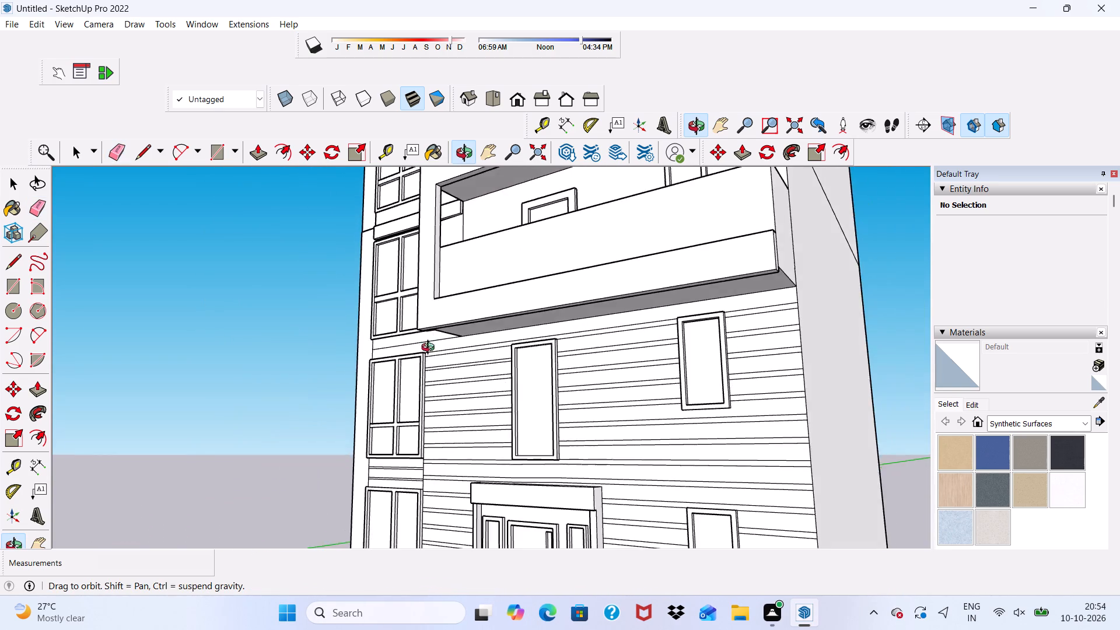
{"action": "middle_click_drag", "start_coordinate": [430, 349], "coordinate": [855, 344]}
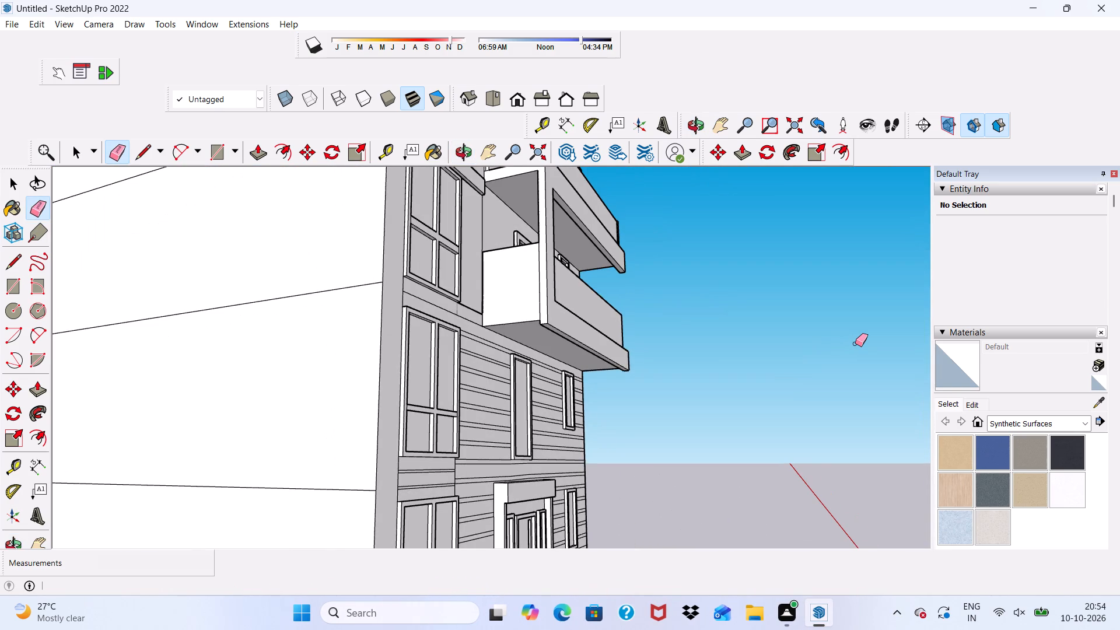
{"action": "key", "text": "space"}
{"action": "scroll", "coordinate": [855, 344], "scroll_direction": "down", "scroll_amount": 5}
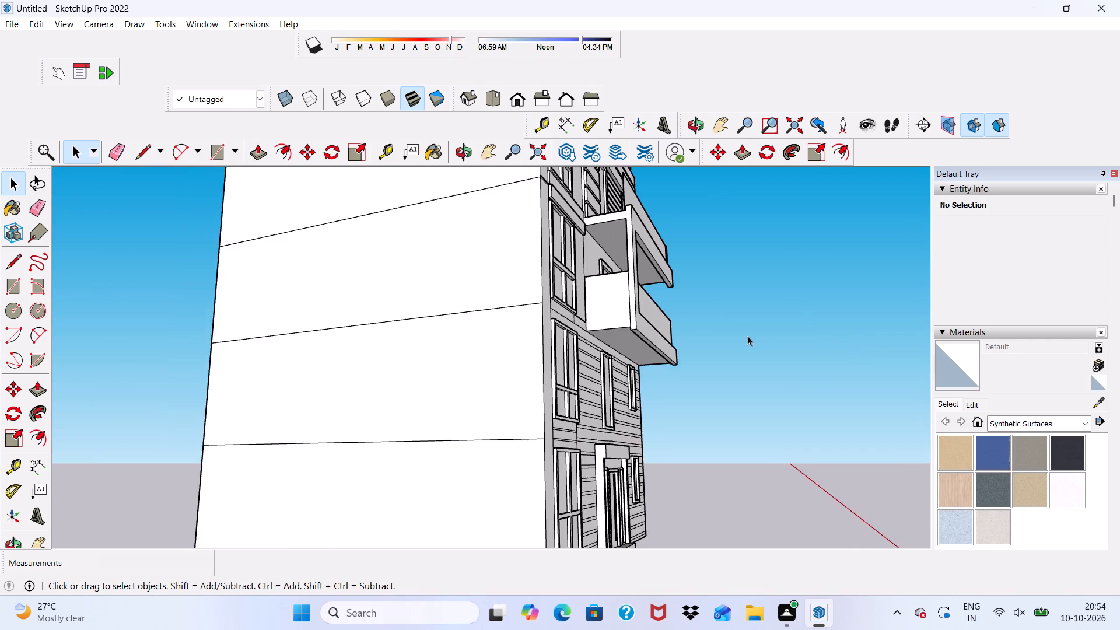
{"action": "scroll", "coordinate": [743, 334], "scroll_direction": "up", "scroll_amount": 2}
{"action": "scroll", "coordinate": [663, 325], "scroll_direction": "down", "scroll_amount": 4}
{"action": "middle_click_drag", "start_coordinate": [635, 342], "coordinate": [436, 393]}
{"action": "scroll", "coordinate": [384, 246], "scroll_direction": "up", "scroll_amount": 12}
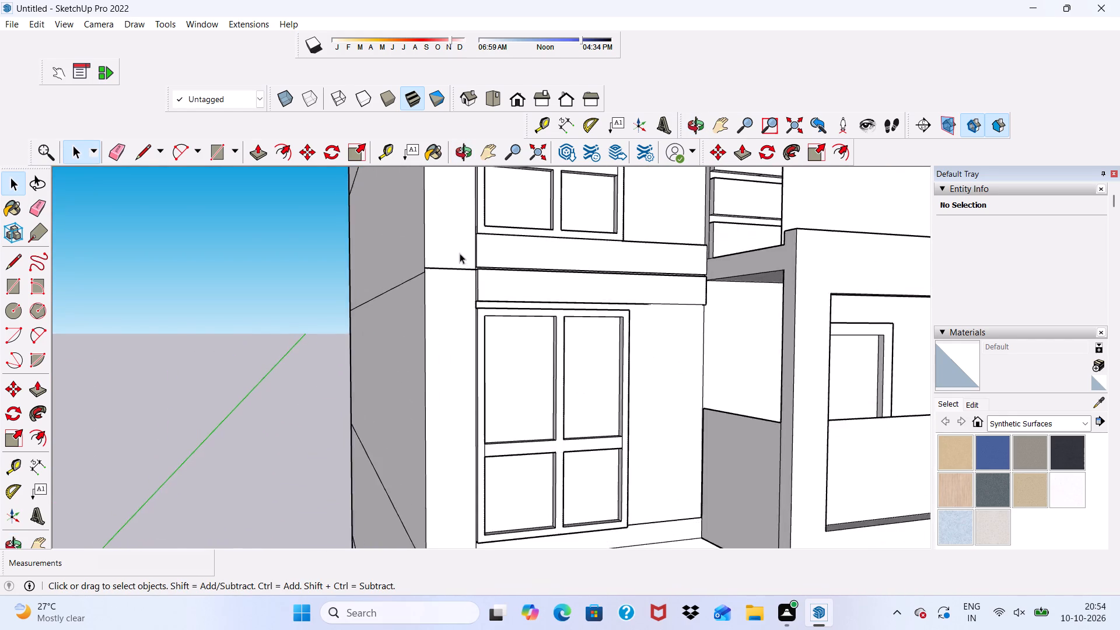
{"action": "scroll", "coordinate": [460, 253], "scroll_direction": "up", "scroll_amount": 4}
{"action": "middle_click_drag", "start_coordinate": [439, 290], "coordinate": [442, 169]}
{"action": "scroll", "coordinate": [455, 209], "scroll_direction": "up", "scroll_amount": 5}
{"action": "scroll", "coordinate": [453, 222], "scroll_direction": "down", "scroll_amount": 2}
{"action": "middle_click_drag", "start_coordinate": [432, 274], "coordinate": [403, 552]}
{"action": "scroll", "coordinate": [379, 401], "scroll_direction": "up", "scroll_amount": 16}
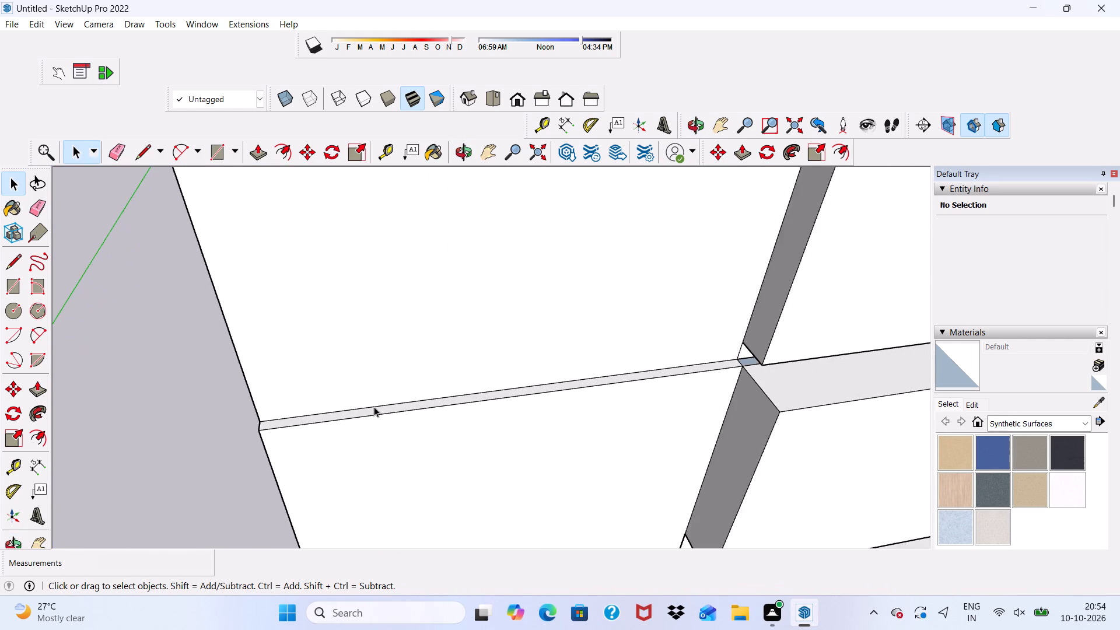
{"action": "scroll", "coordinate": [374, 407], "scroll_direction": "up", "scroll_amount": 3}
{"action": "left_click", "coordinate": [370, 411]}
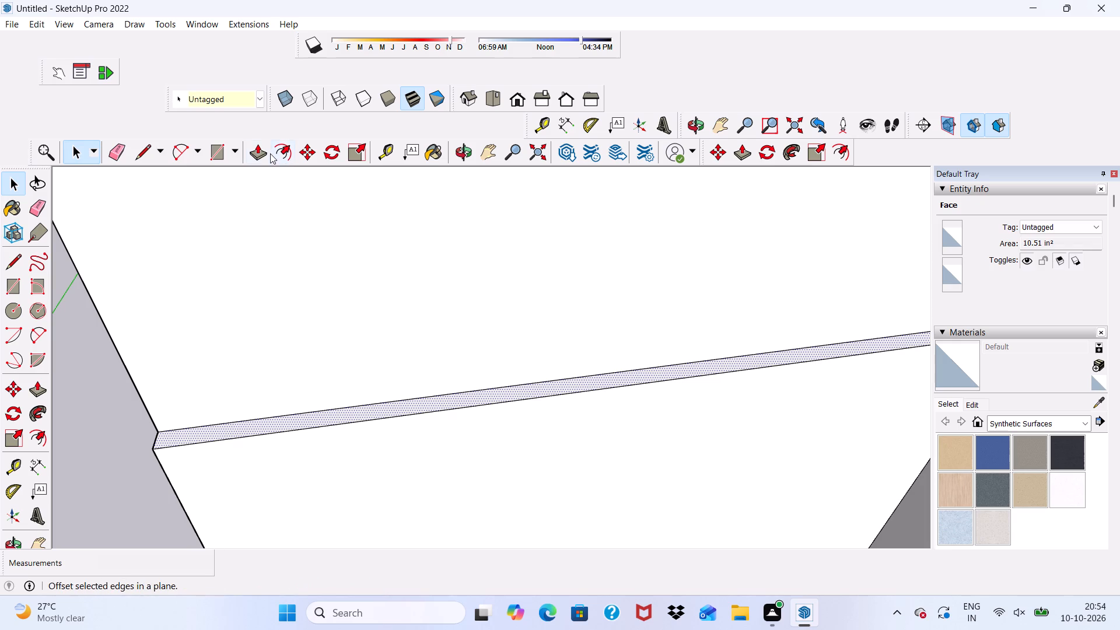
{"action": "left_click", "coordinate": [263, 149]}
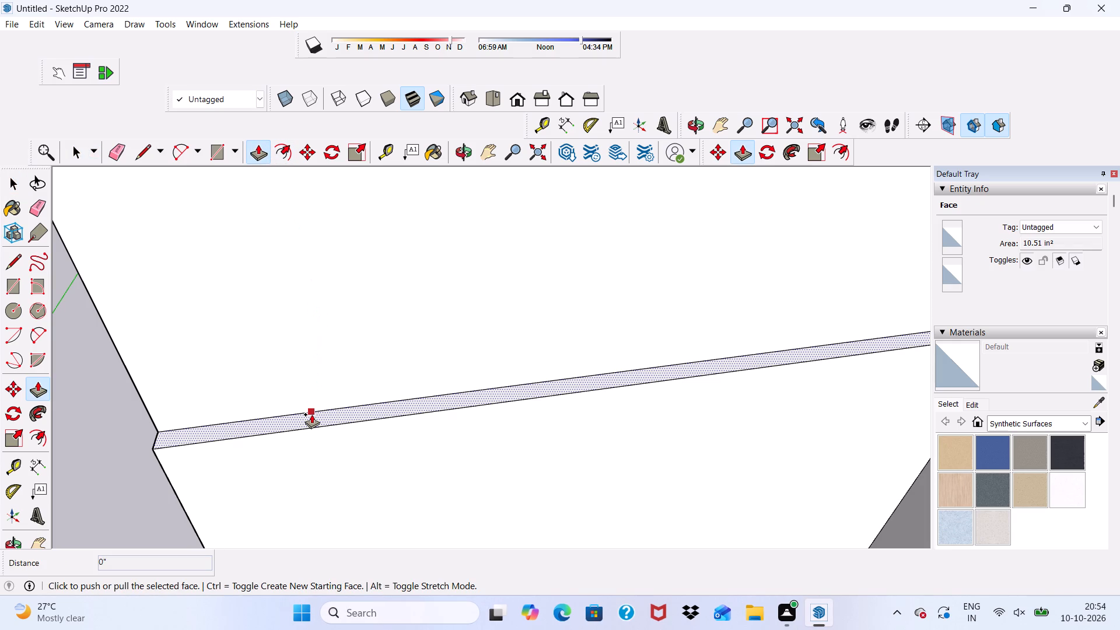
{"action": "left_click", "coordinate": [311, 414]}
{"action": "scroll", "coordinate": [311, 390], "scroll_direction": "down", "scroll_amount": 20}
{"action": "scroll", "coordinate": [311, 390], "scroll_direction": "down", "scroll_amount": 3}
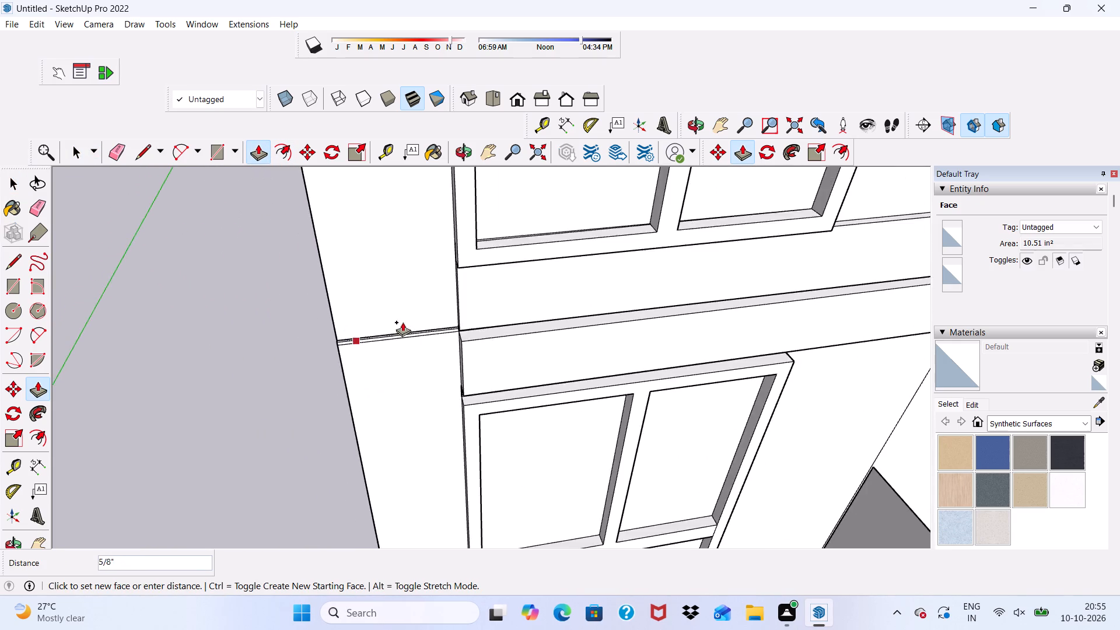
{"action": "scroll", "coordinate": [402, 322], "scroll_direction": "down", "scroll_amount": 16}
{"action": "scroll", "coordinate": [415, 220], "scroll_direction": "up", "scroll_amount": 2}
{"action": "scroll", "coordinate": [398, 233], "scroll_direction": "down", "scroll_amount": 6}
{"action": "scroll", "coordinate": [390, 267], "scroll_direction": "up", "scroll_amount": 1}
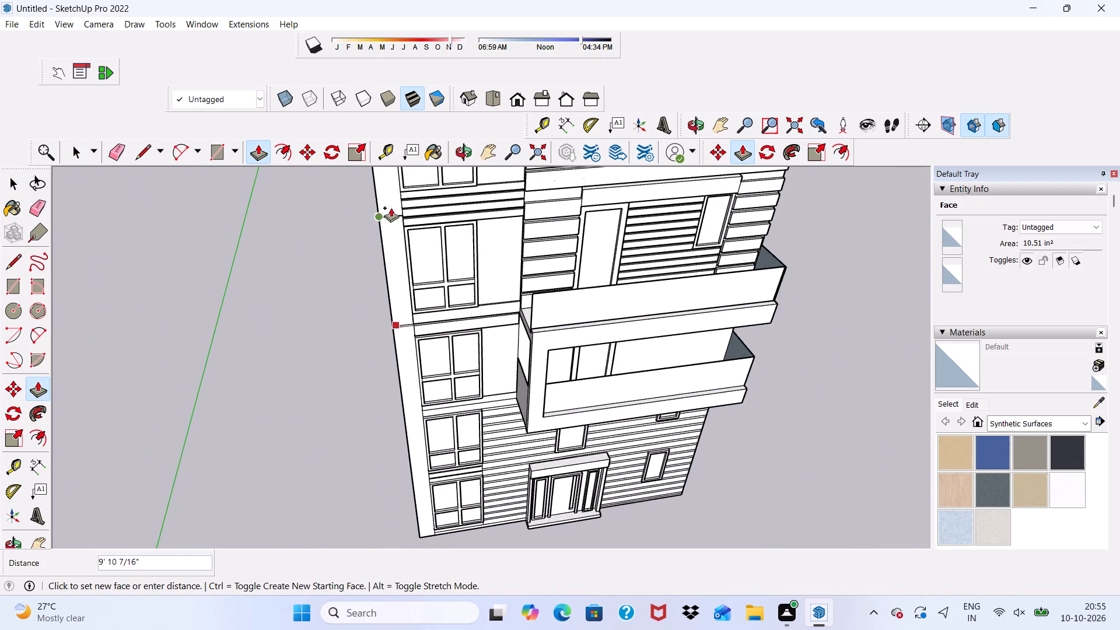
{"action": "scroll", "coordinate": [407, 194], "scroll_direction": "up", "scroll_amount": 6}
{"action": "scroll", "coordinate": [414, 182], "scroll_direction": "down", "scroll_amount": 14}
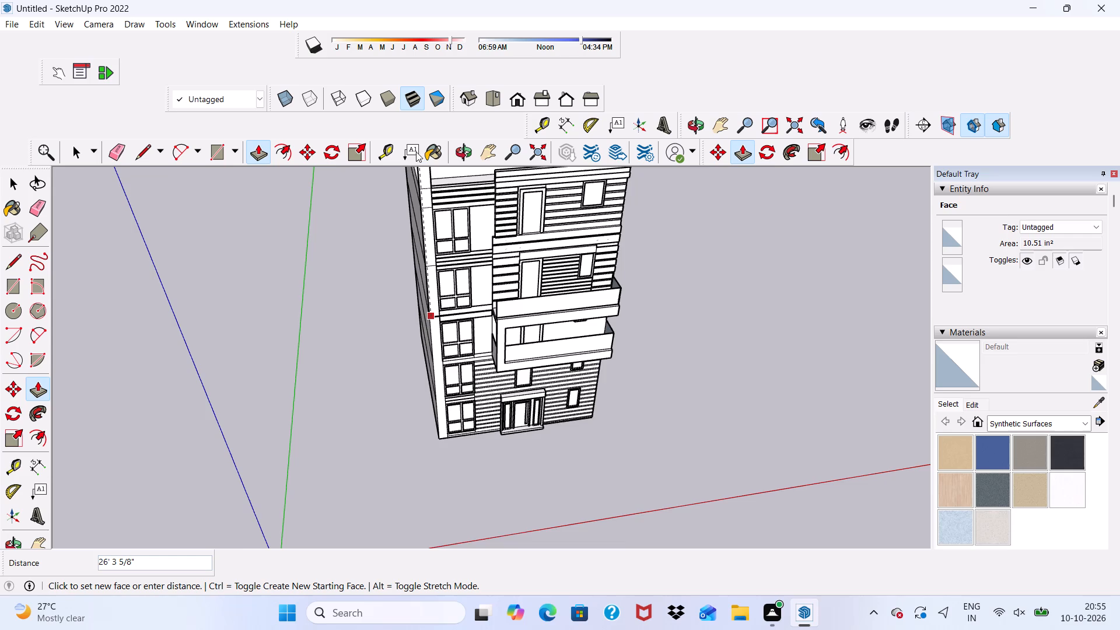
{"action": "scroll", "coordinate": [416, 152], "scroll_direction": "up", "scroll_amount": 5}
{"action": "scroll", "coordinate": [430, 199], "scroll_direction": "up", "scroll_amount": 10}
{"action": "middle_click_drag", "start_coordinate": [430, 178], "coordinate": [482, 290]}
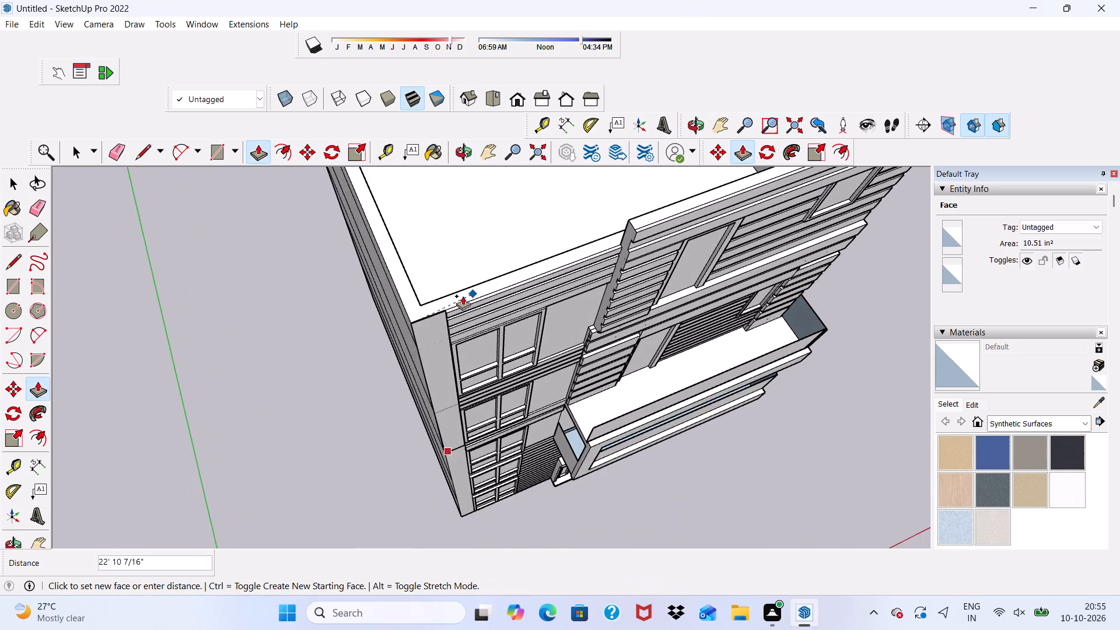
{"action": "scroll", "coordinate": [442, 300], "scroll_direction": "up", "scroll_amount": 11}
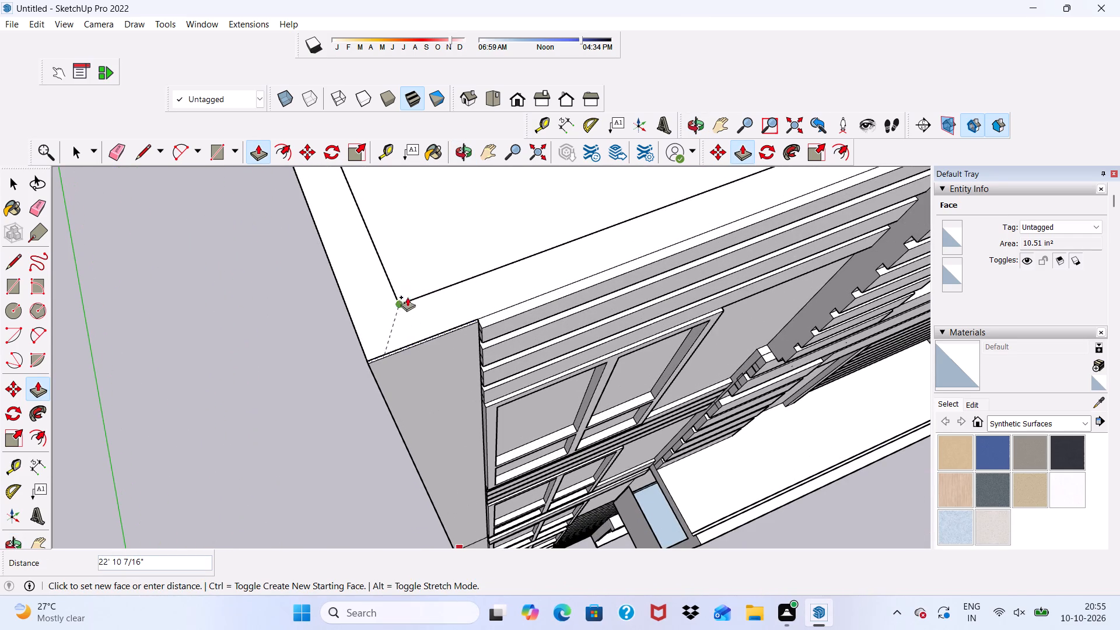
{"action": "left_click", "coordinate": [408, 303]}
Erase the leftover horizontal seams across the front of the corner strip beside the upper stacked windows.
{"action": "scroll", "coordinate": [407, 337], "scroll_direction": "down", "scroll_amount": 5}
{"action": "middle_click_drag", "start_coordinate": [408, 397], "coordinate": [388, 278]}
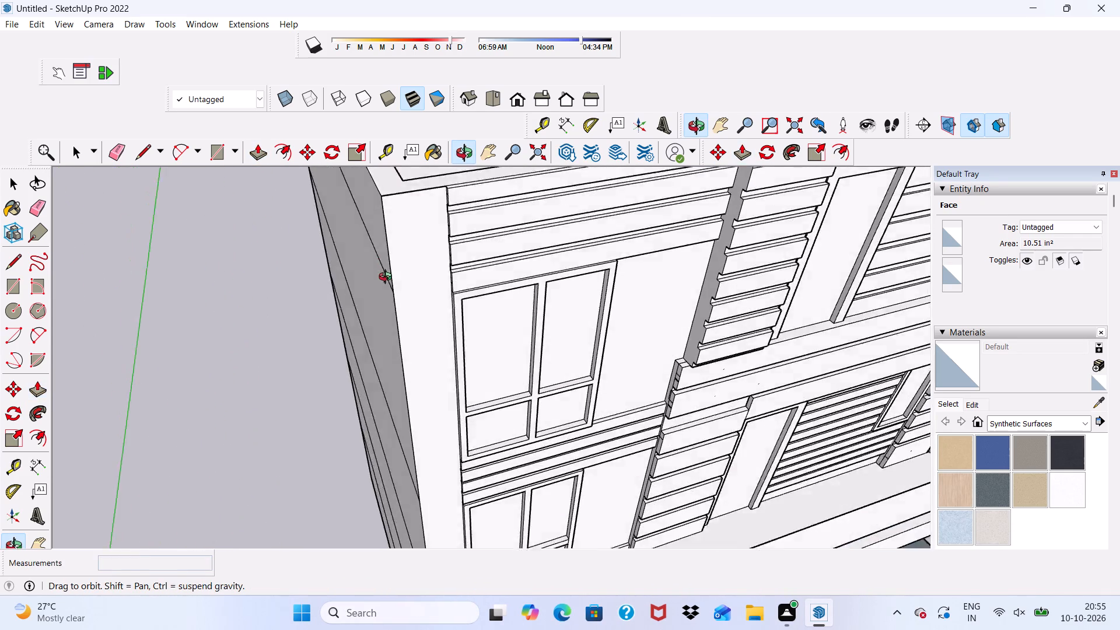
{"action": "middle_click_drag", "start_coordinate": [388, 278], "coordinate": [366, 265]}
{"action": "left_click", "coordinate": [122, 153]}
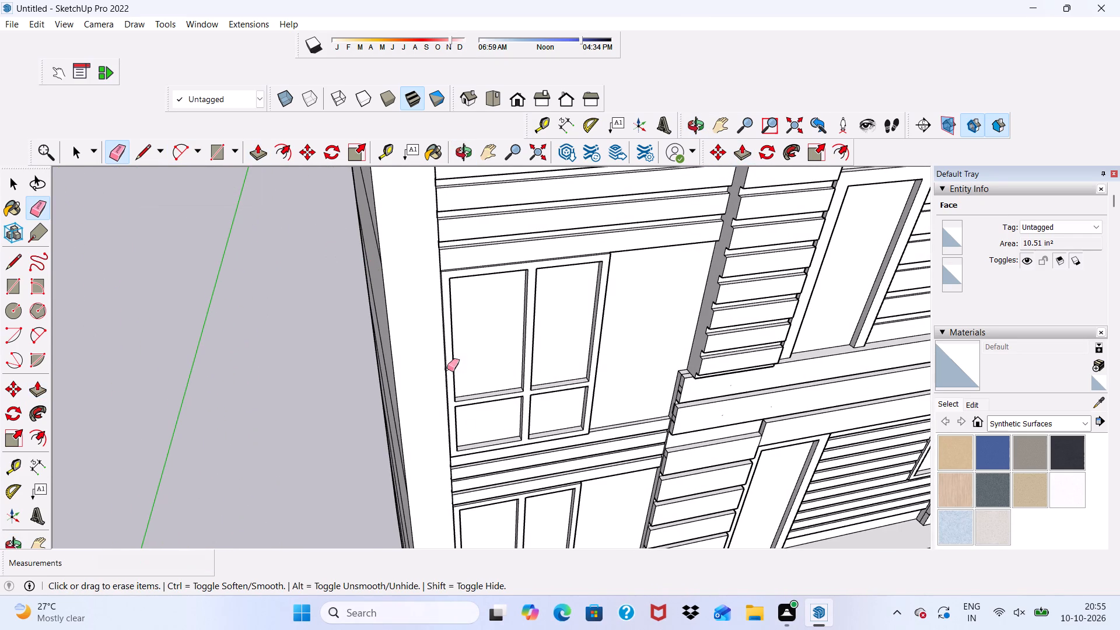
{"action": "scroll", "coordinate": [425, 372], "scroll_direction": "down", "scroll_amount": 10}
{"action": "scroll", "coordinate": [440, 573], "scroll_direction": "up", "scroll_amount": 5}
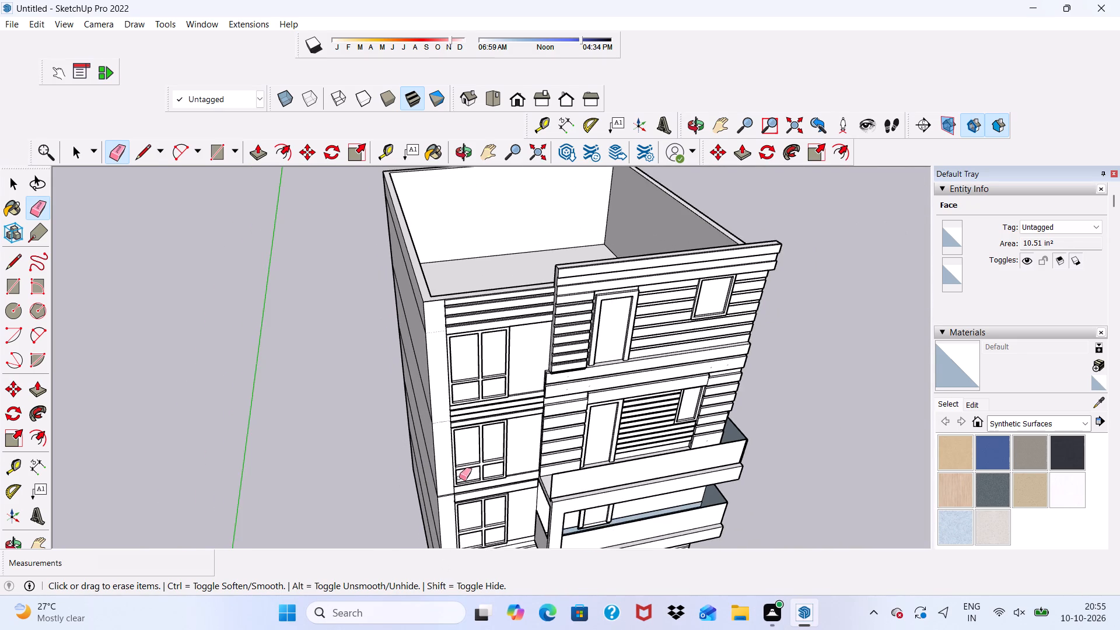
{"action": "scroll", "coordinate": [459, 474], "scroll_direction": "up", "scroll_amount": 9}
{"action": "left_click_drag", "start_coordinate": [439, 488], "coordinate": [447, 513]}
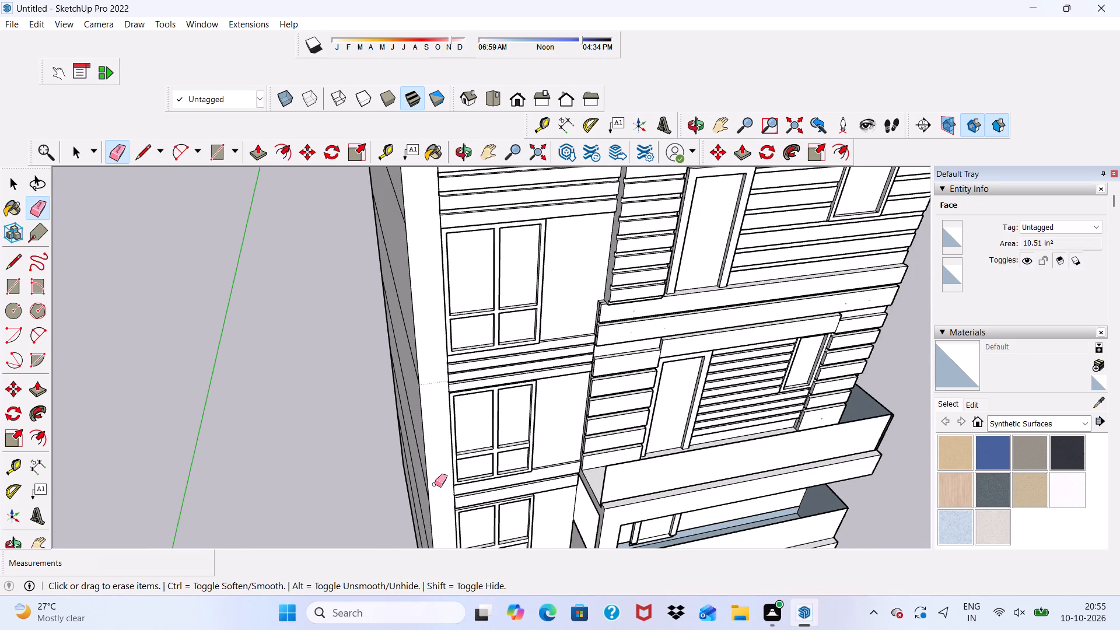
{"action": "scroll", "coordinate": [442, 465], "scroll_direction": "down", "scroll_amount": 4}
{"action": "middle_click_drag", "start_coordinate": [444, 463], "coordinate": [646, 385]}
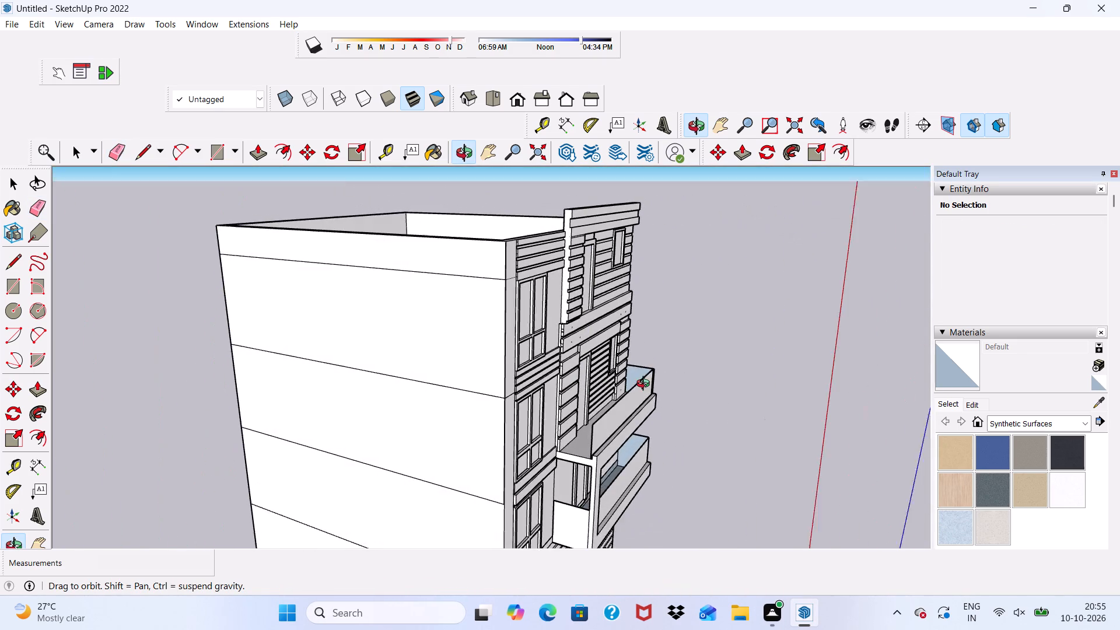
{"action": "middle_click_drag", "start_coordinate": [646, 385], "coordinate": [482, 400]}
{"action": "scroll", "coordinate": [479, 401], "scroll_direction": "up", "scroll_amount": 1}
{"action": "scroll", "coordinate": [671, 334], "scroll_direction": "down", "scroll_amount": 2}
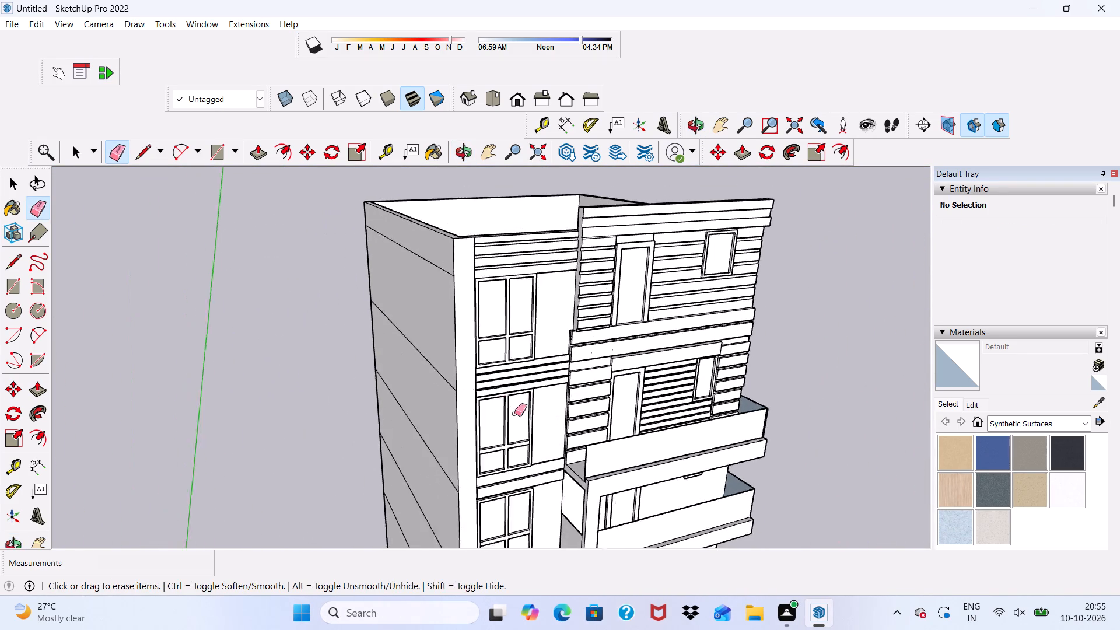
{"action": "scroll", "coordinate": [514, 414], "scroll_direction": "down", "scroll_amount": 1}
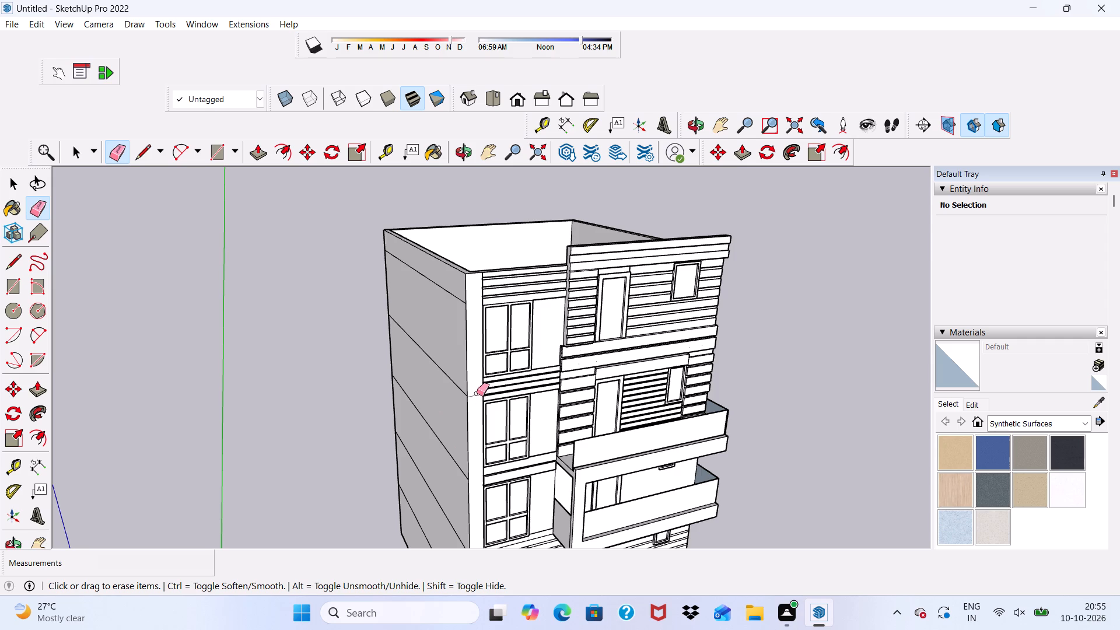
{"action": "left_click_drag", "start_coordinate": [477, 393], "coordinate": [473, 402]}
{"action": "scroll", "coordinate": [475, 386], "scroll_direction": "down", "scroll_amount": 2}
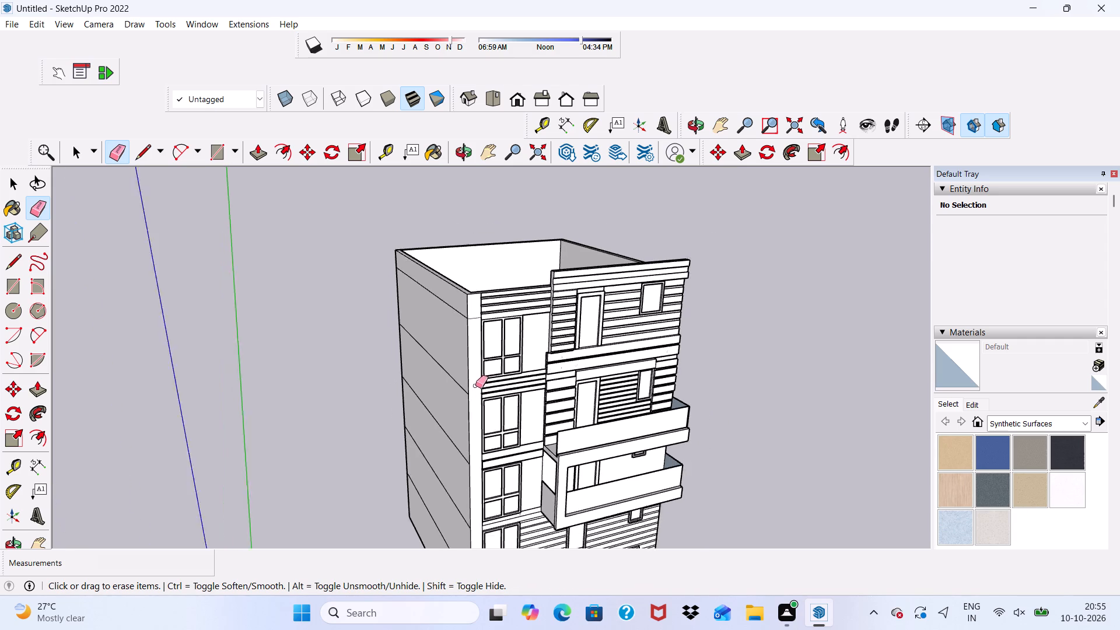
{"action": "scroll", "coordinate": [475, 386], "scroll_direction": "down", "scroll_amount": 2}
{"action": "left_click", "coordinate": [473, 329]}
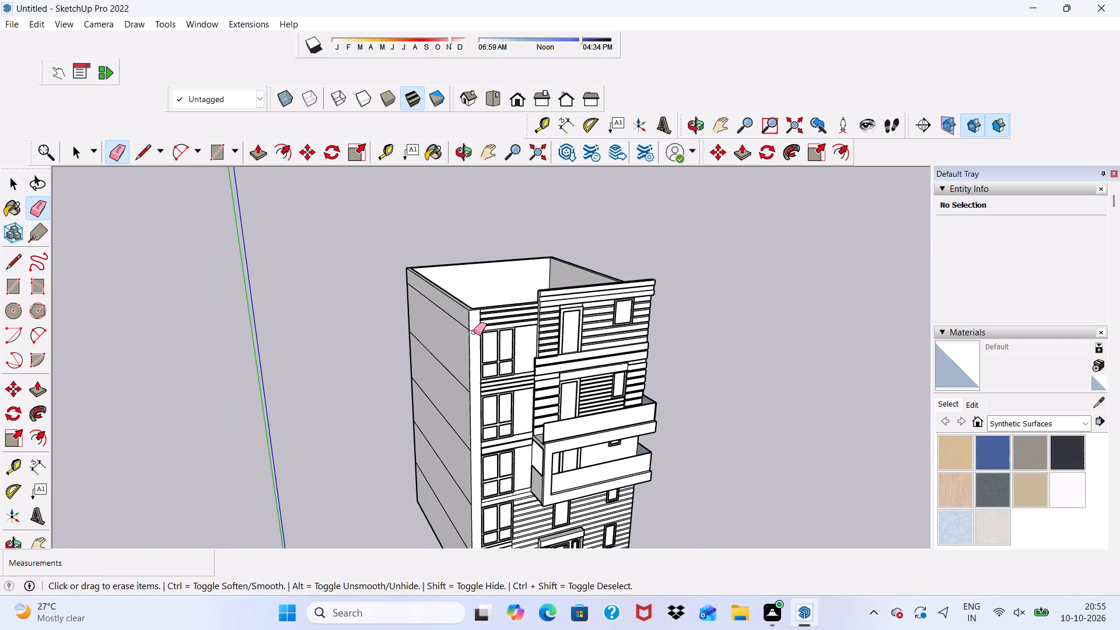
Extrude the full-height front face of the corner strip beside the stacked windows outward 2'.
{"action": "scroll", "coordinate": [493, 337], "scroll_direction": "down", "scroll_amount": 5}
{"action": "scroll", "coordinate": [490, 501], "scroll_direction": "down", "scroll_amount": 1}
{"action": "scroll", "coordinate": [489, 524], "scroll_direction": "up", "scroll_amount": 6}
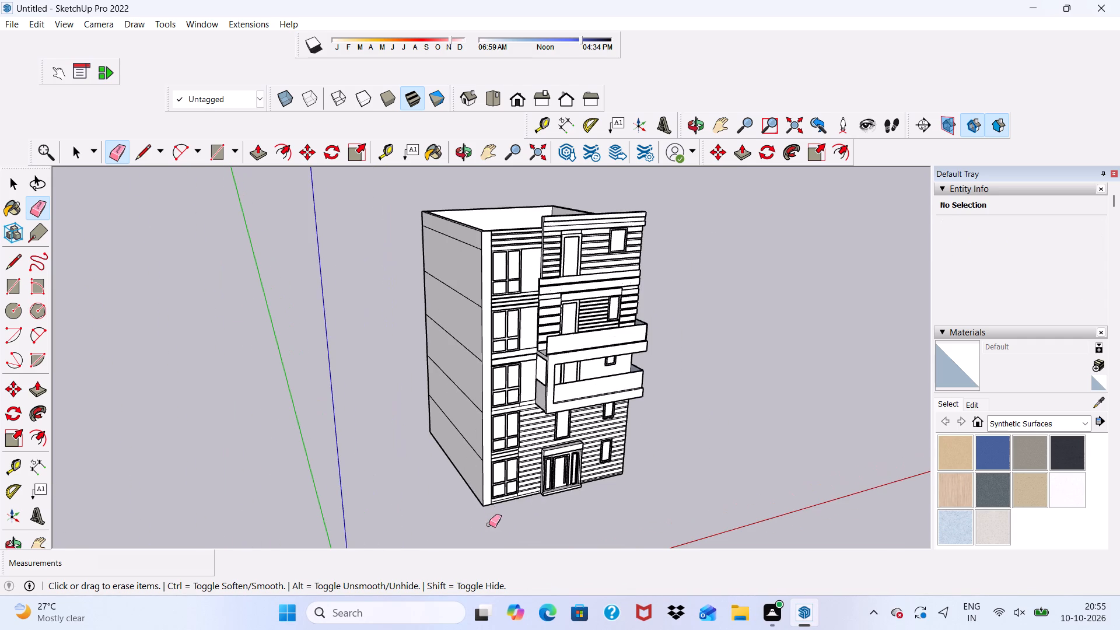
{"action": "key", "text": "space"}
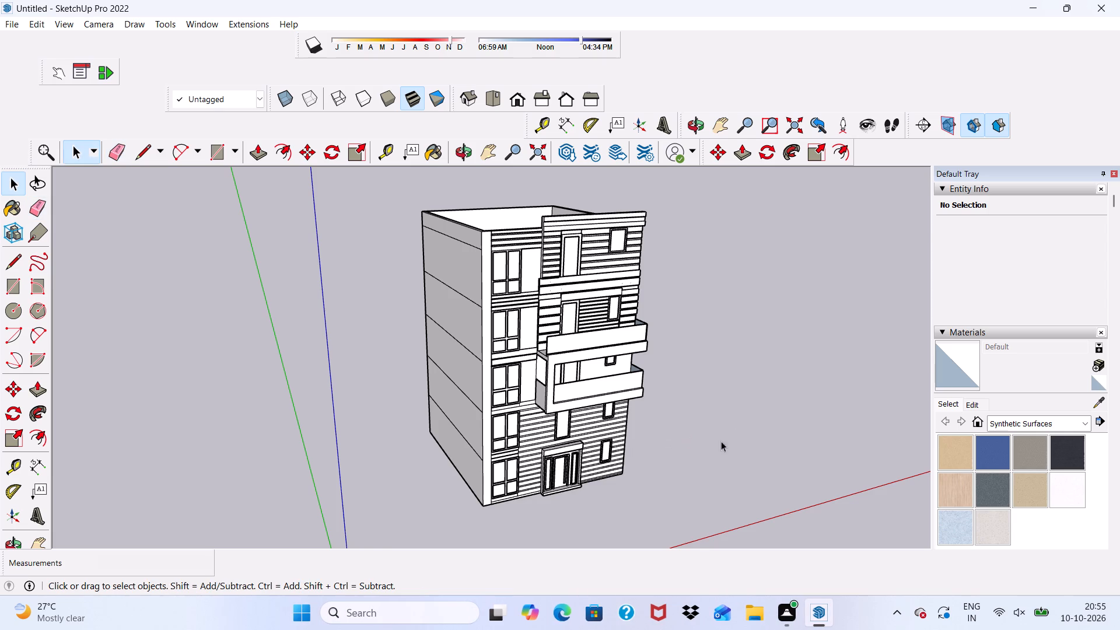
{"action": "scroll", "coordinate": [692, 450], "scroll_direction": "down", "scroll_amount": 1}
{"action": "middle_click_drag", "start_coordinate": [691, 450], "coordinate": [504, 447]}
{"action": "scroll", "coordinate": [479, 316], "scroll_direction": "up", "scroll_amount": 10}
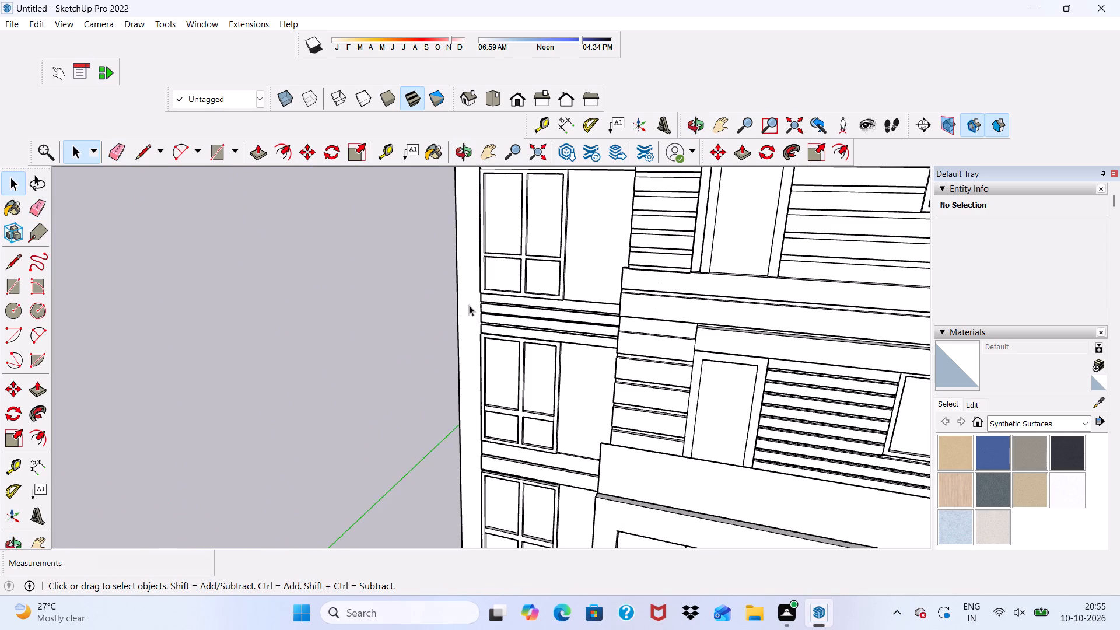
{"action": "left_click", "coordinate": [469, 305]}
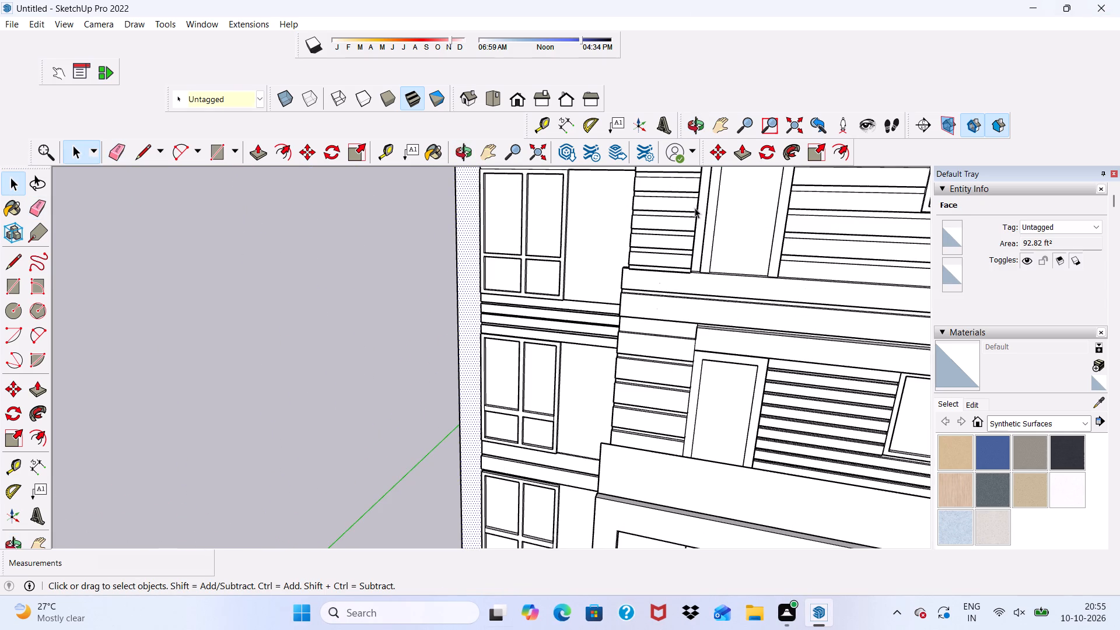
{"action": "left_click", "coordinate": [250, 148]}
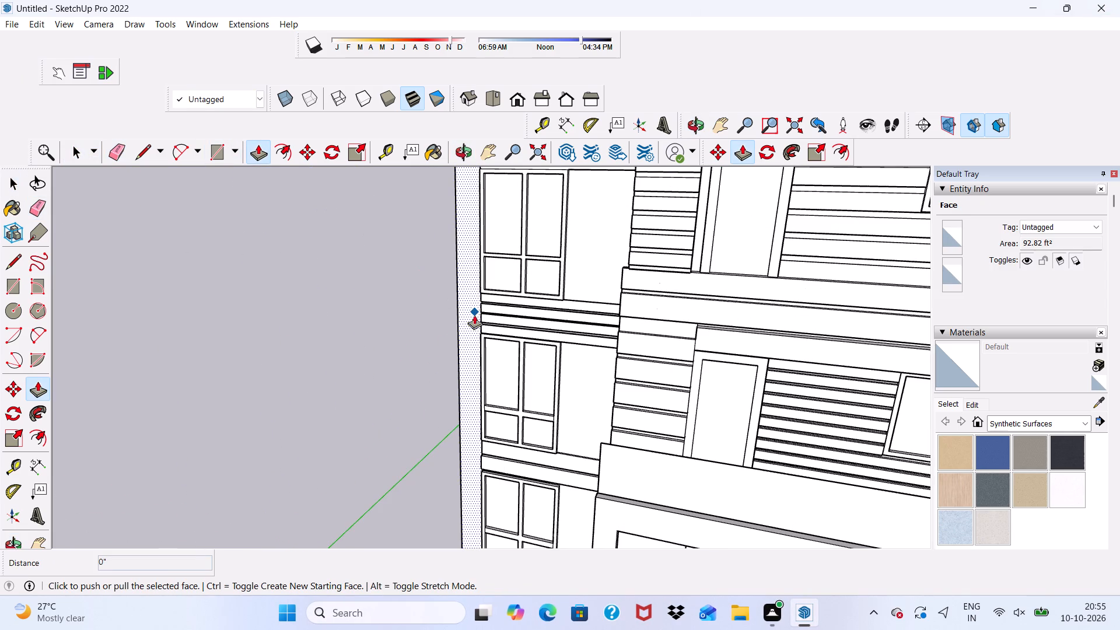
{"action": "left_click", "coordinate": [469, 369]}
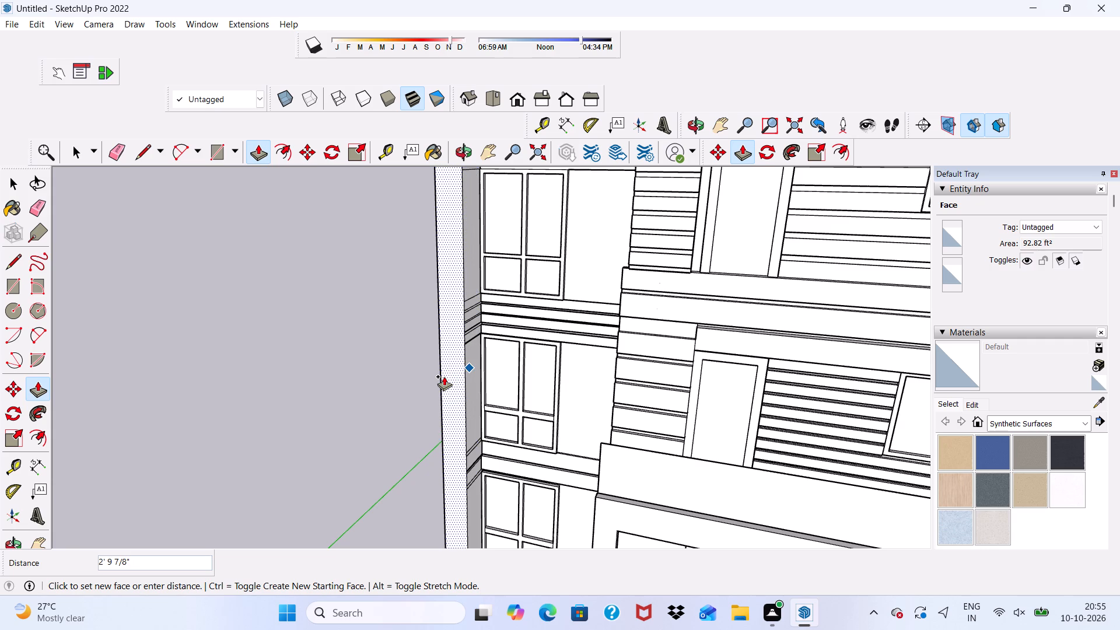
{"action": "type", "text": "2'"}
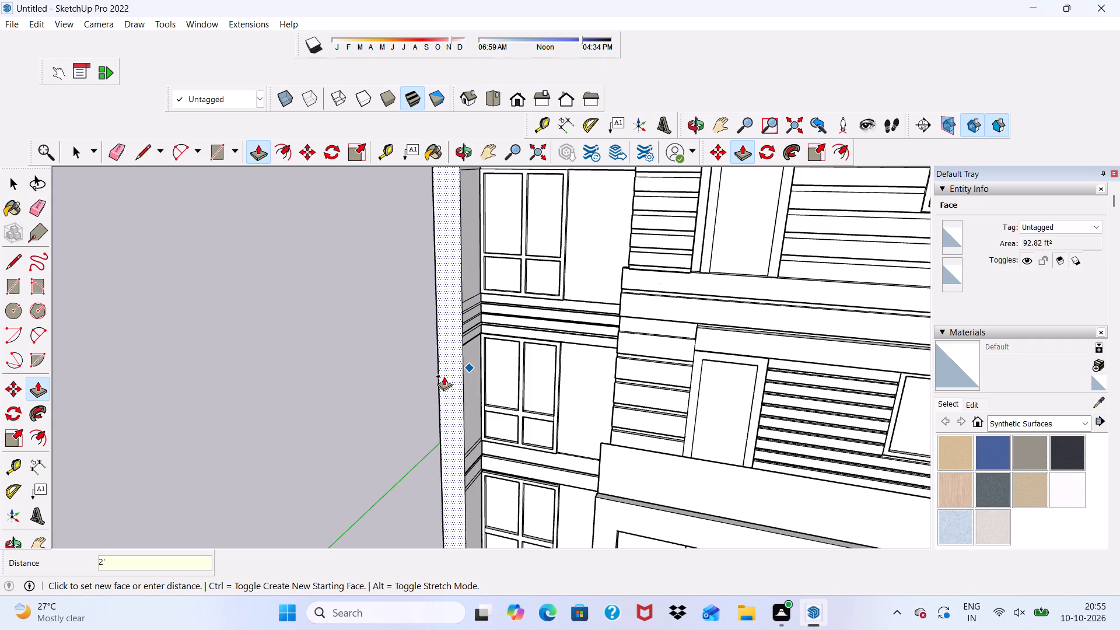
{"action": "key", "text": "Return"}
Erase the horizontal seams on the projecting corner strip's inner side face beside the parapet bands above the top window.
{"action": "scroll", "coordinate": [414, 398], "scroll_direction": "down", "scroll_amount": 2}
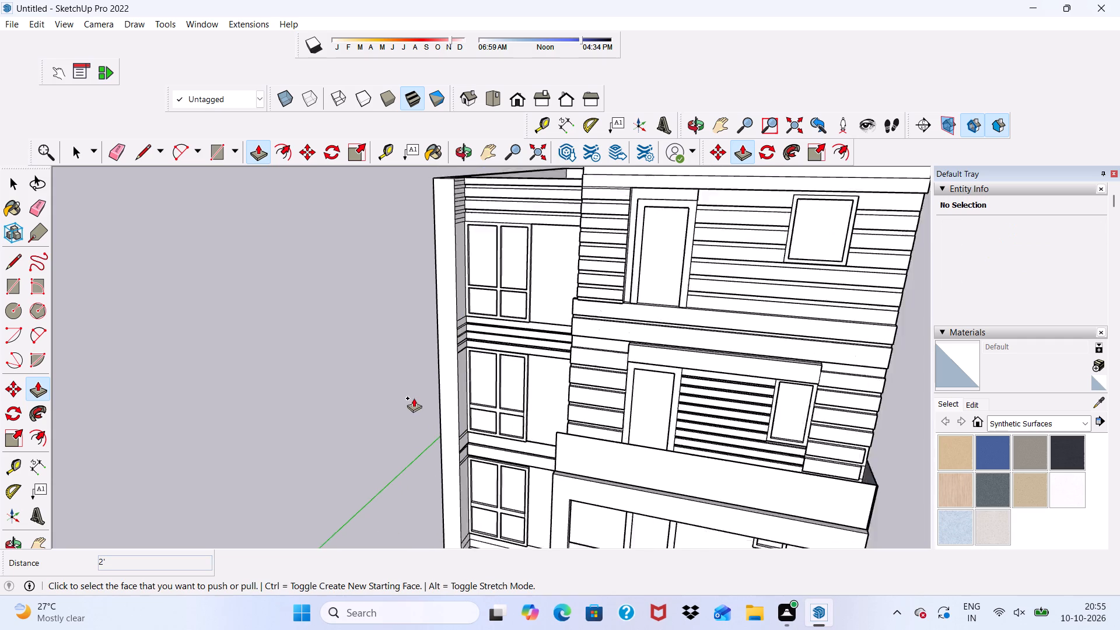
{"action": "scroll", "coordinate": [414, 398], "scroll_direction": "down", "scroll_amount": 6}
{"action": "middle_click_drag", "start_coordinate": [435, 366], "coordinate": [469, 303]}
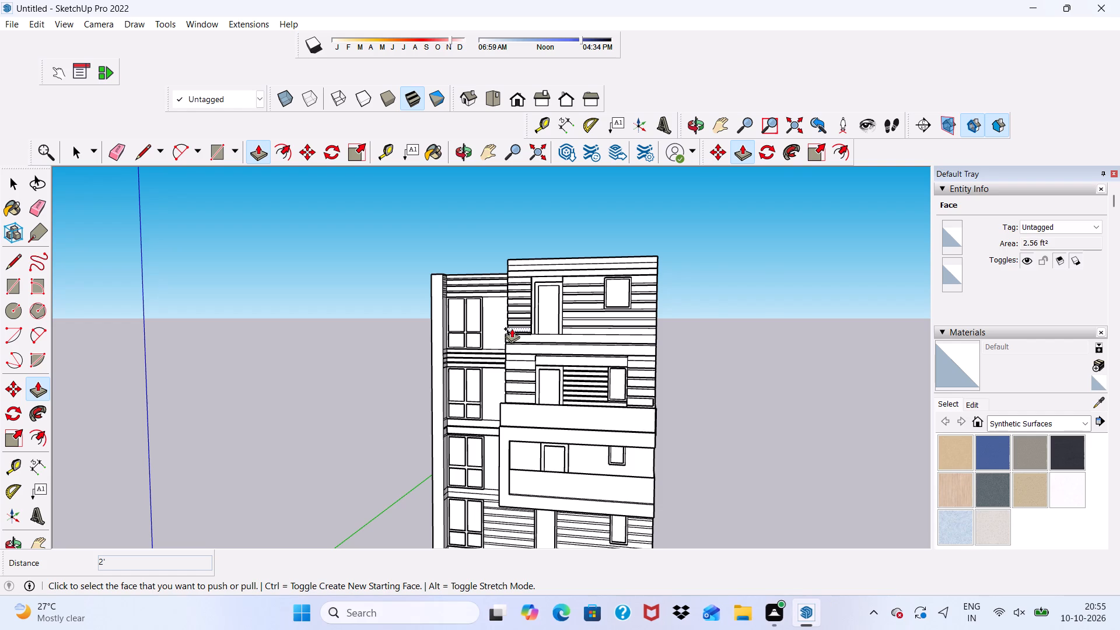
{"action": "left_click", "coordinate": [118, 150]}
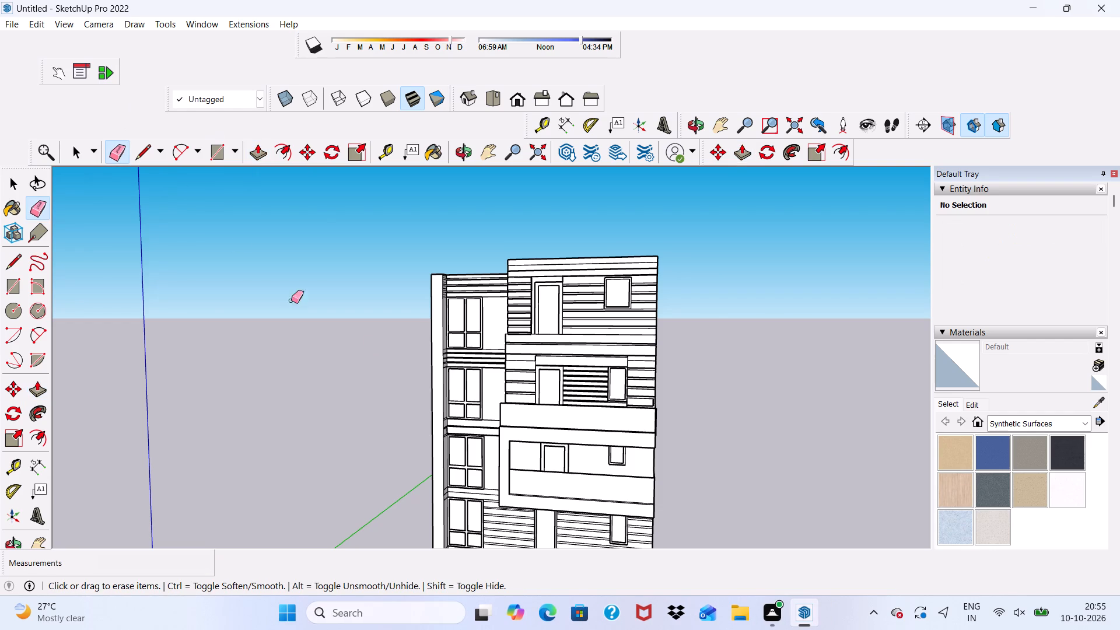
{"action": "scroll", "coordinate": [453, 318], "scroll_direction": "up", "scroll_amount": 14}
{"action": "scroll", "coordinate": [410, 239], "scroll_direction": "up", "scroll_amount": 5}
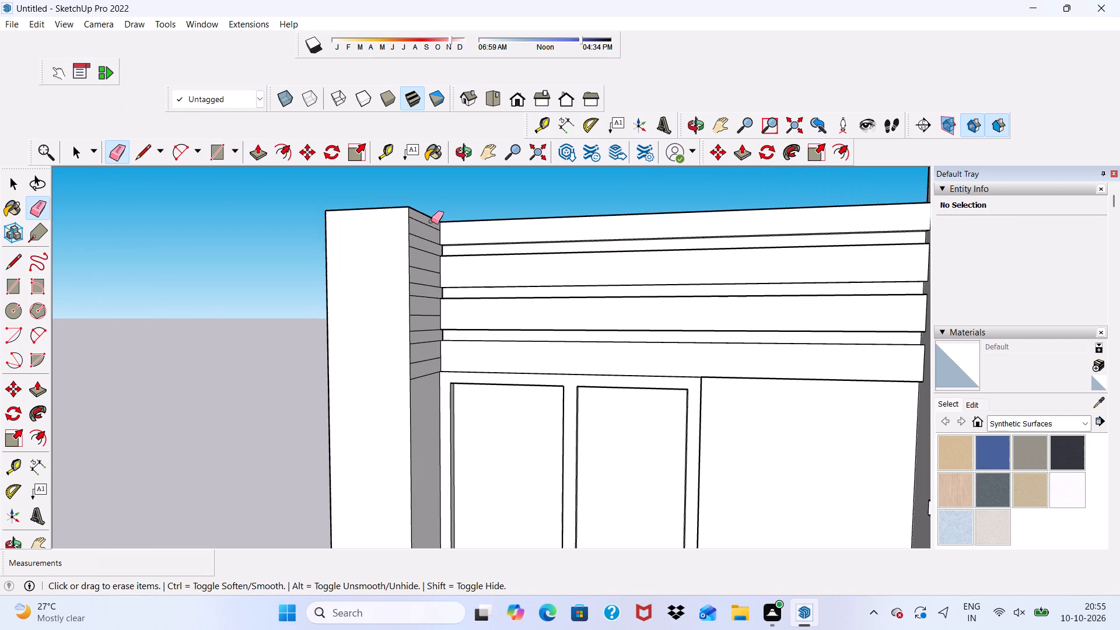
{"action": "left_click_drag", "start_coordinate": [428, 223], "coordinate": [425, 299]}
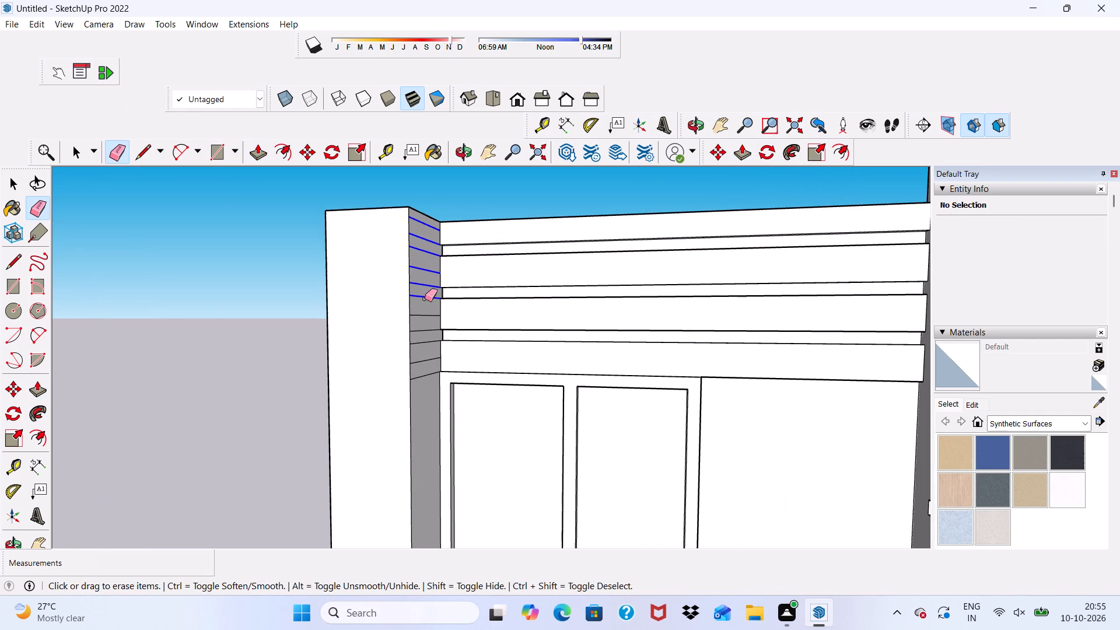
{"action": "left_click_drag", "start_coordinate": [425, 299], "coordinate": [418, 381]}
Erase the horizontal seams on the strip's inner side face beside the bands between the top and second windows.
{"action": "scroll", "coordinate": [410, 264], "scroll_direction": "down", "scroll_amount": 5}
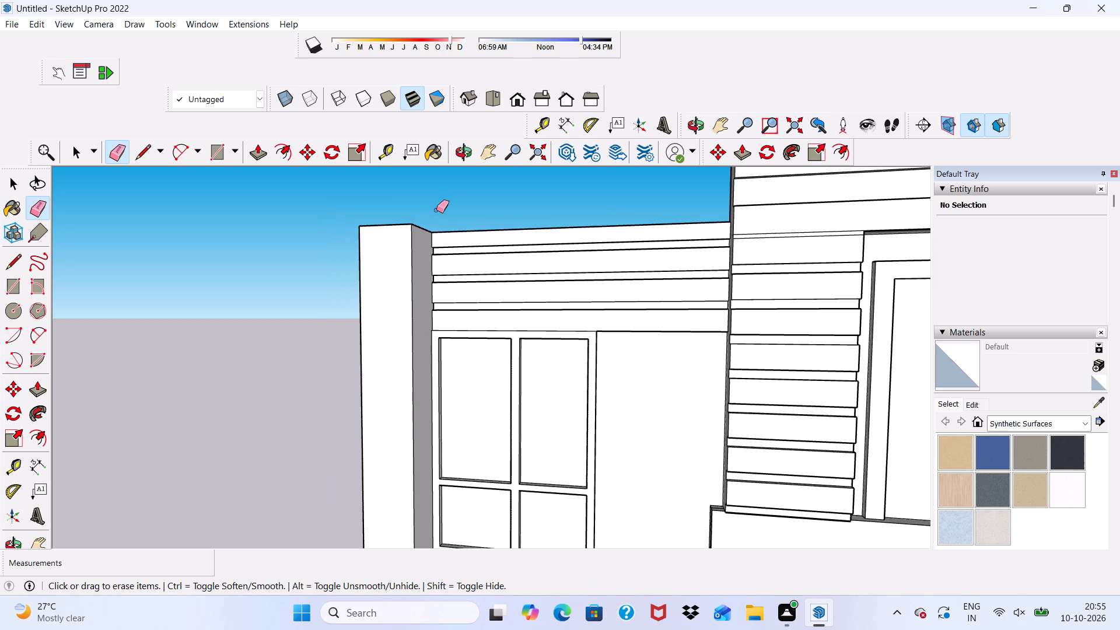
{"action": "scroll", "coordinate": [436, 210], "scroll_direction": "down", "scroll_amount": 5}
{"action": "scroll", "coordinate": [453, 443], "scroll_direction": "up", "scroll_amount": 5}
{"action": "scroll", "coordinate": [407, 369], "scroll_direction": "up", "scroll_amount": 5}
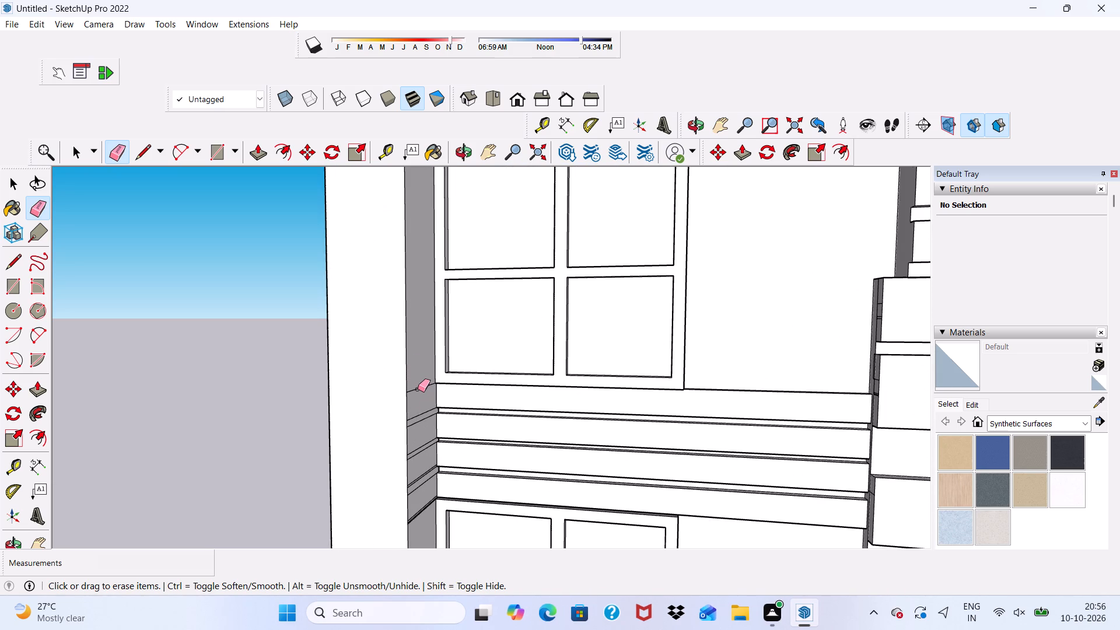
{"action": "left_click_drag", "start_coordinate": [423, 387], "coordinate": [422, 433]}
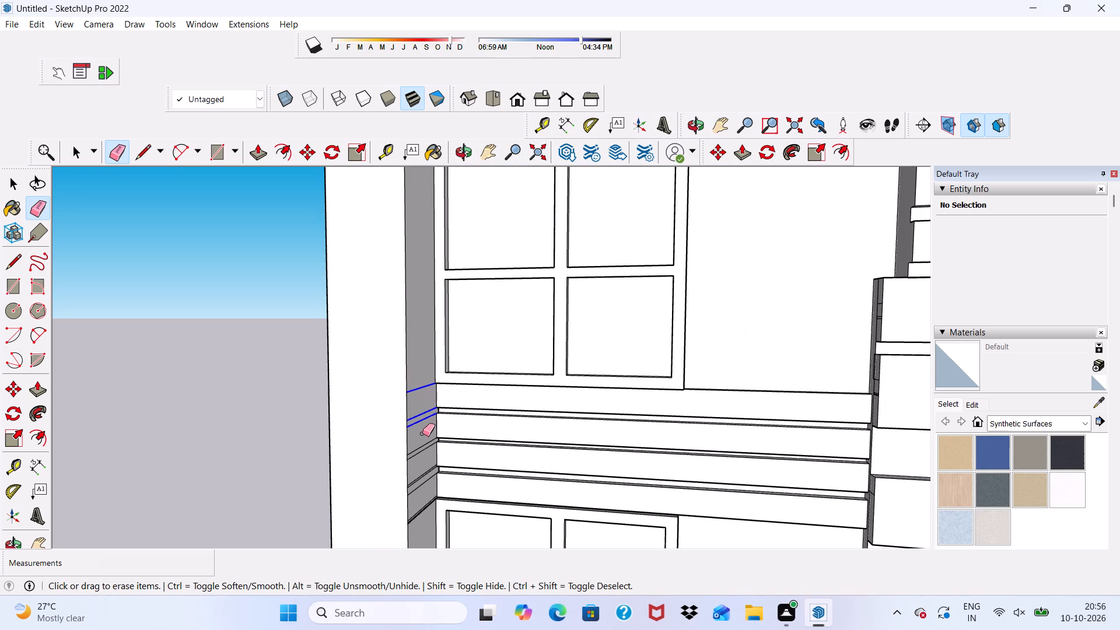
{"action": "left_click_drag", "start_coordinate": [422, 433], "coordinate": [418, 519]}
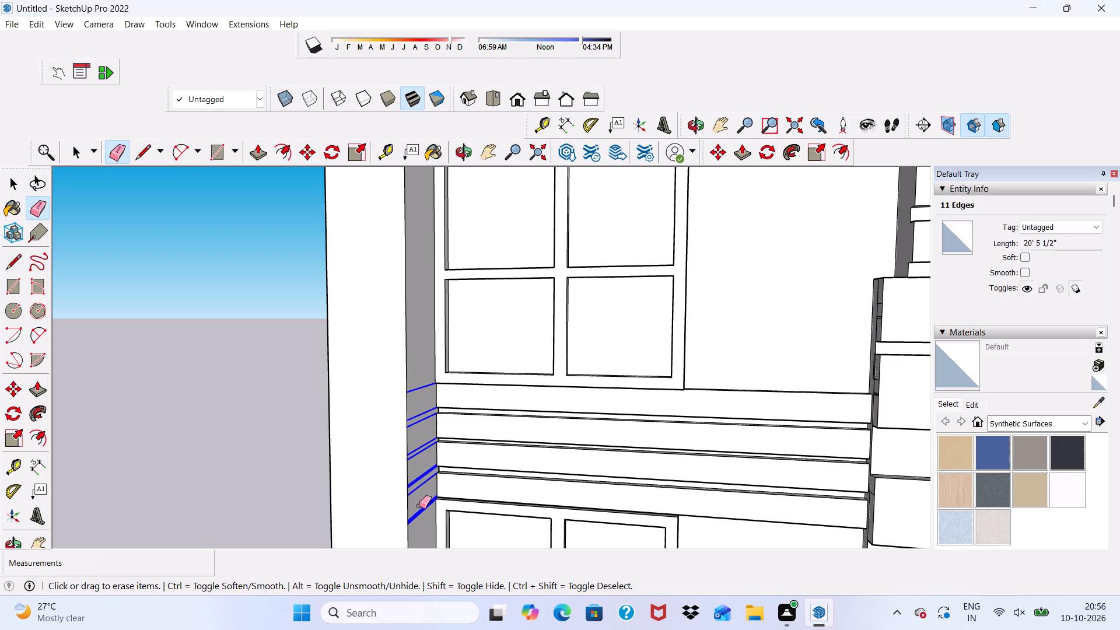
Erase the seams on the strip's inner side face beside the wall bands directly above and below the third window from the top.
{"action": "scroll", "coordinate": [422, 482], "scroll_direction": "down", "scroll_amount": 4}
{"action": "scroll", "coordinate": [435, 341], "scroll_direction": "down", "scroll_amount": 15}
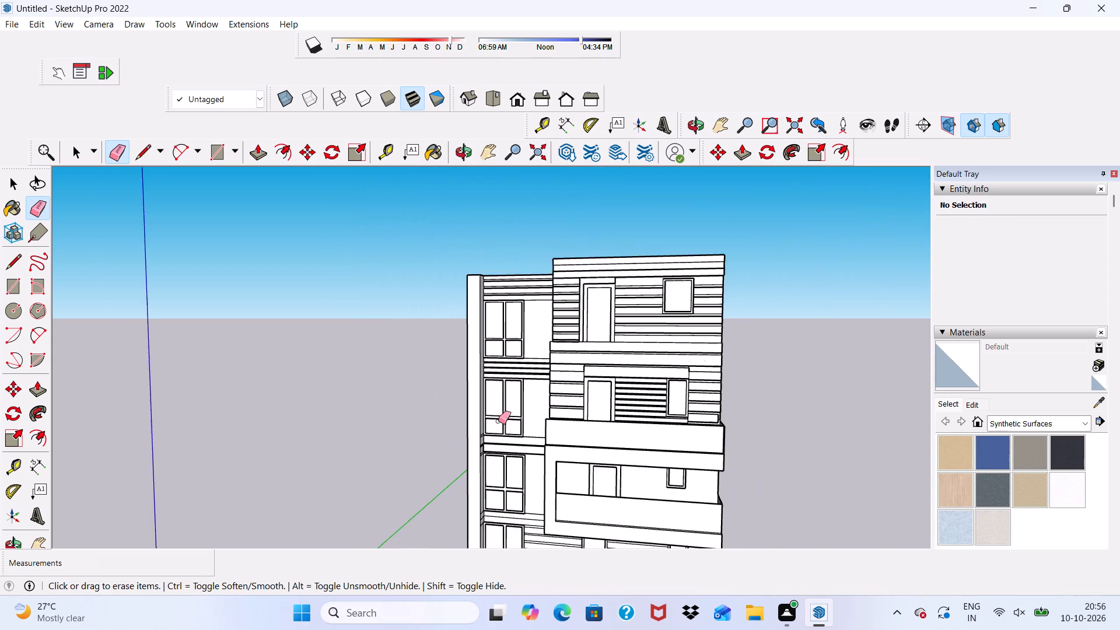
{"action": "scroll", "coordinate": [480, 505], "scroll_direction": "up", "scroll_amount": 16}
{"action": "left_click_drag", "start_coordinate": [454, 335], "coordinate": [452, 362]}
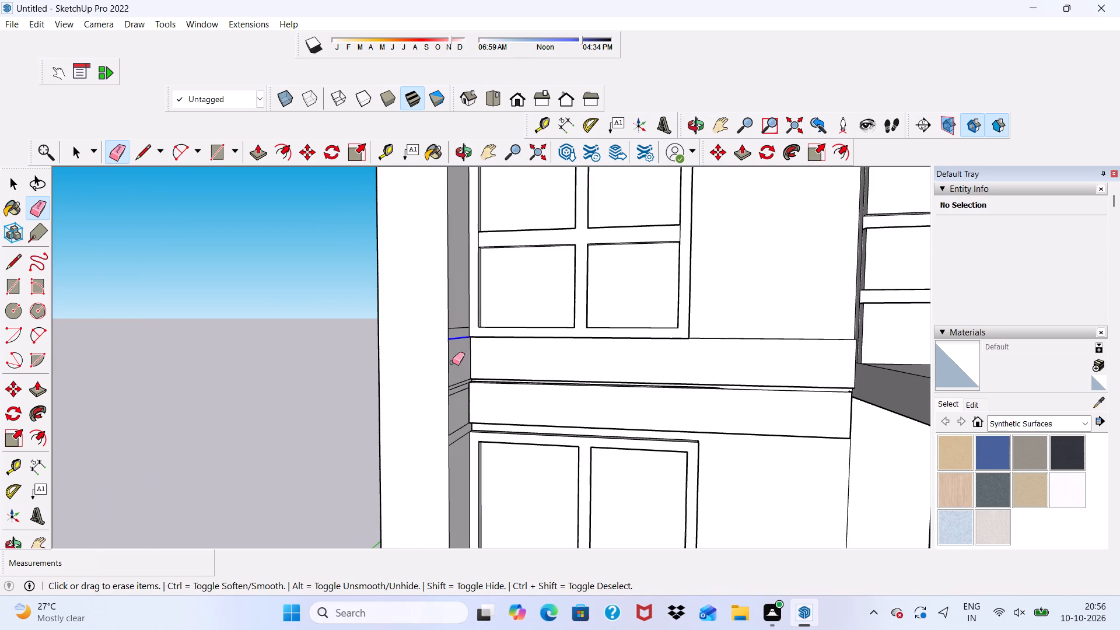
{"action": "left_click_drag", "start_coordinate": [452, 362], "coordinate": [459, 446]}
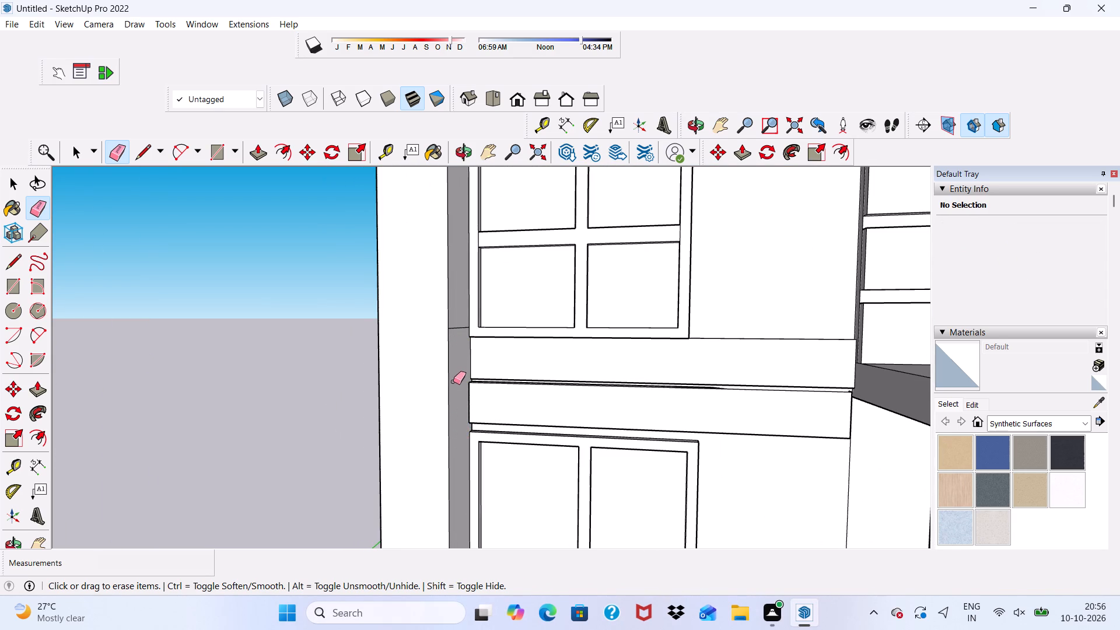
{"action": "left_click_drag", "start_coordinate": [462, 322], "coordinate": [459, 343]}
{"action": "scroll", "coordinate": [459, 343], "scroll_direction": "down", "scroll_amount": 10}
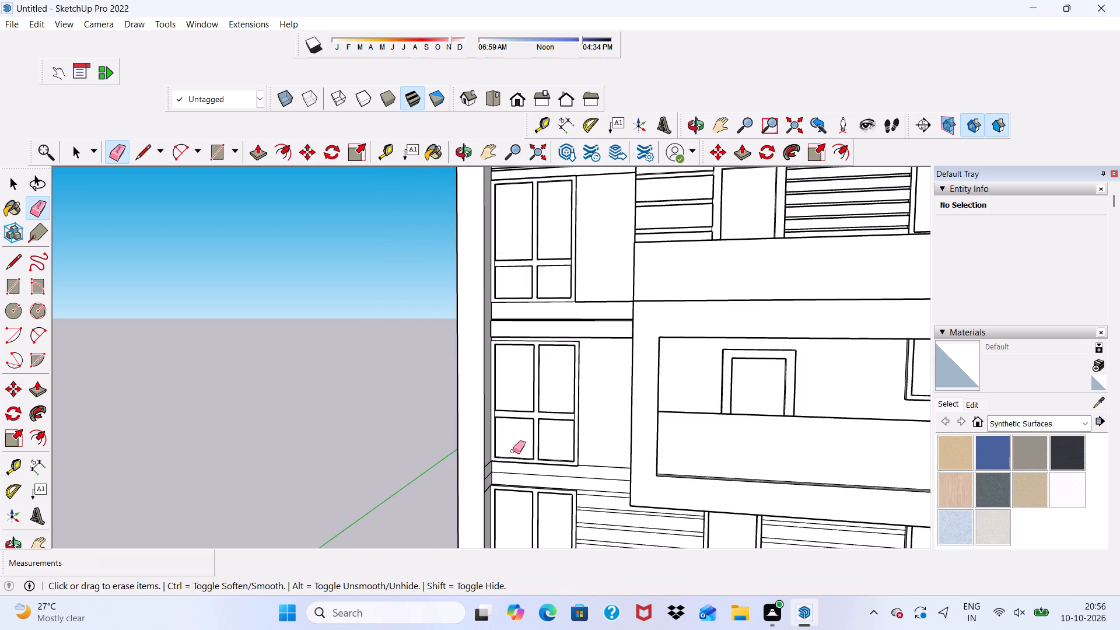
{"action": "scroll", "coordinate": [496, 487], "scroll_direction": "up", "scroll_amount": 11}
{"action": "left_click_drag", "start_coordinate": [480, 433], "coordinate": [478, 510]}
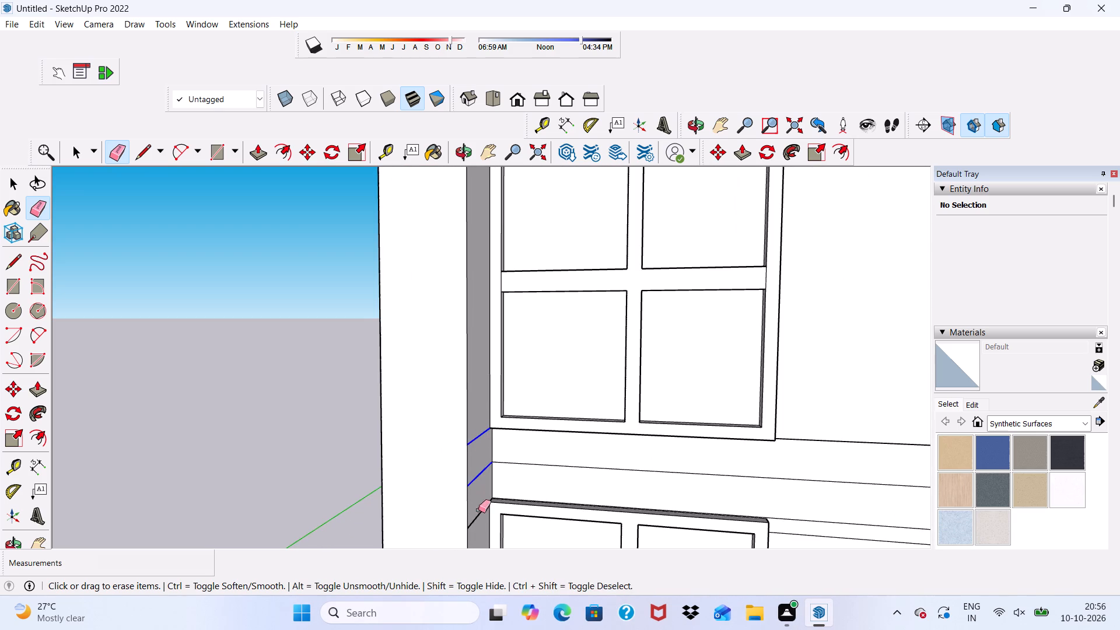
{"action": "left_click_drag", "start_coordinate": [478, 510], "coordinate": [478, 517]}
Erase the seams on the strip's inner side face beside the band between the two lowest windows and at the building's base.
{"action": "scroll", "coordinate": [482, 384], "scroll_direction": "down", "scroll_amount": 5}
{"action": "scroll", "coordinate": [556, 319], "scroll_direction": "down", "scroll_amount": 6}
{"action": "scroll", "coordinate": [548, 479], "scroll_direction": "up", "scroll_amount": 5}
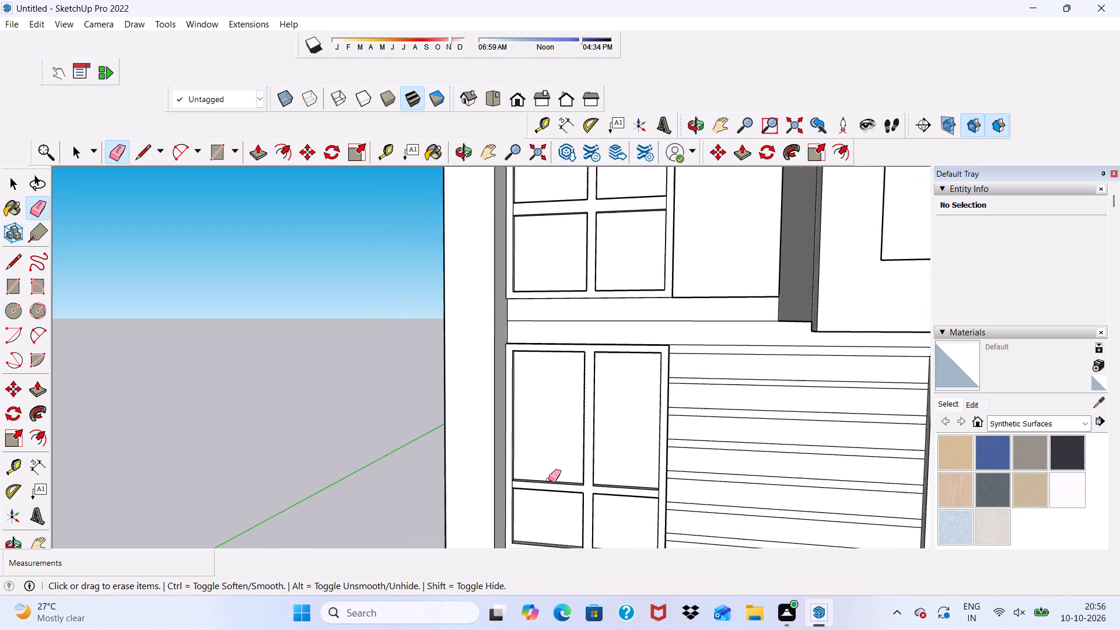
{"action": "scroll", "coordinate": [548, 480], "scroll_direction": "down", "scroll_amount": 6}
{"action": "scroll", "coordinate": [530, 327], "scroll_direction": "down", "scroll_amount": 4}
{"action": "scroll", "coordinate": [572, 514], "scroll_direction": "up", "scroll_amount": 5}
{"action": "scroll", "coordinate": [553, 507], "scroll_direction": "down", "scroll_amount": 1}
{"action": "middle_click_drag", "start_coordinate": [553, 507], "coordinate": [440, 488]}
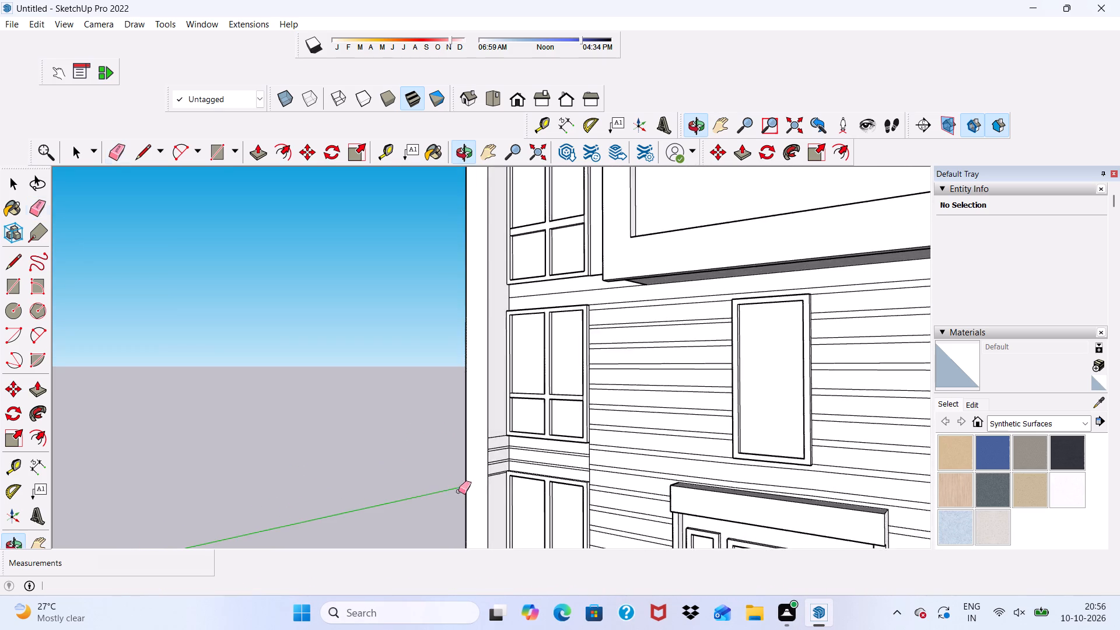
{"action": "scroll", "coordinate": [488, 475], "scroll_direction": "up", "scroll_amount": 6}
{"action": "left_click_drag", "start_coordinate": [500, 405], "coordinate": [500, 483]}
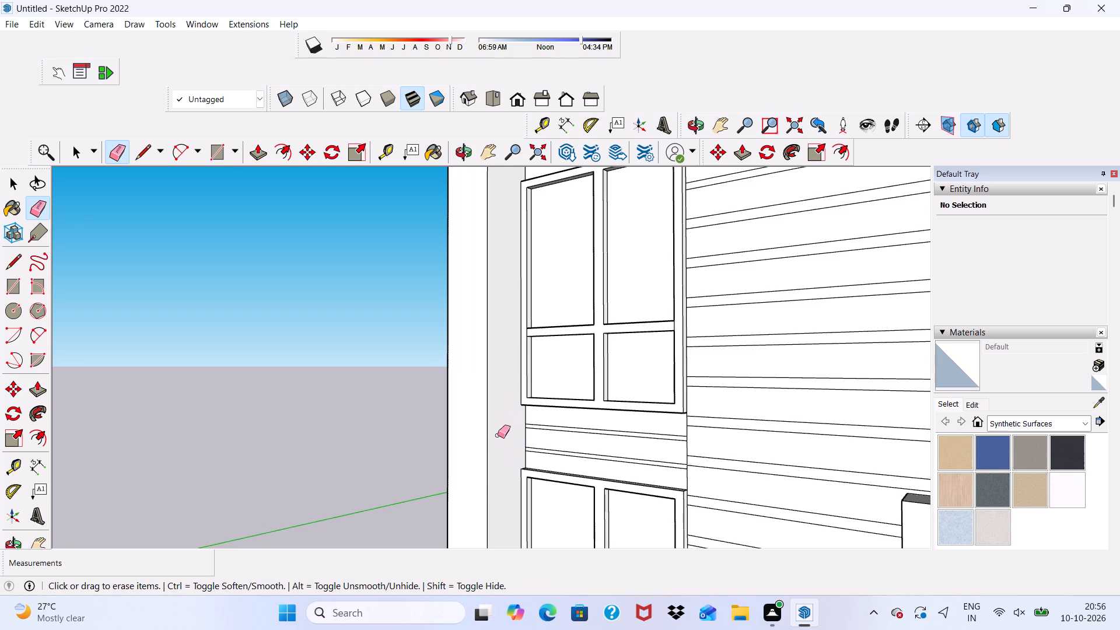
{"action": "scroll", "coordinate": [499, 401], "scroll_direction": "down", "scroll_amount": 11}
{"action": "scroll", "coordinate": [581, 478], "scroll_direction": "up", "scroll_amount": 10}
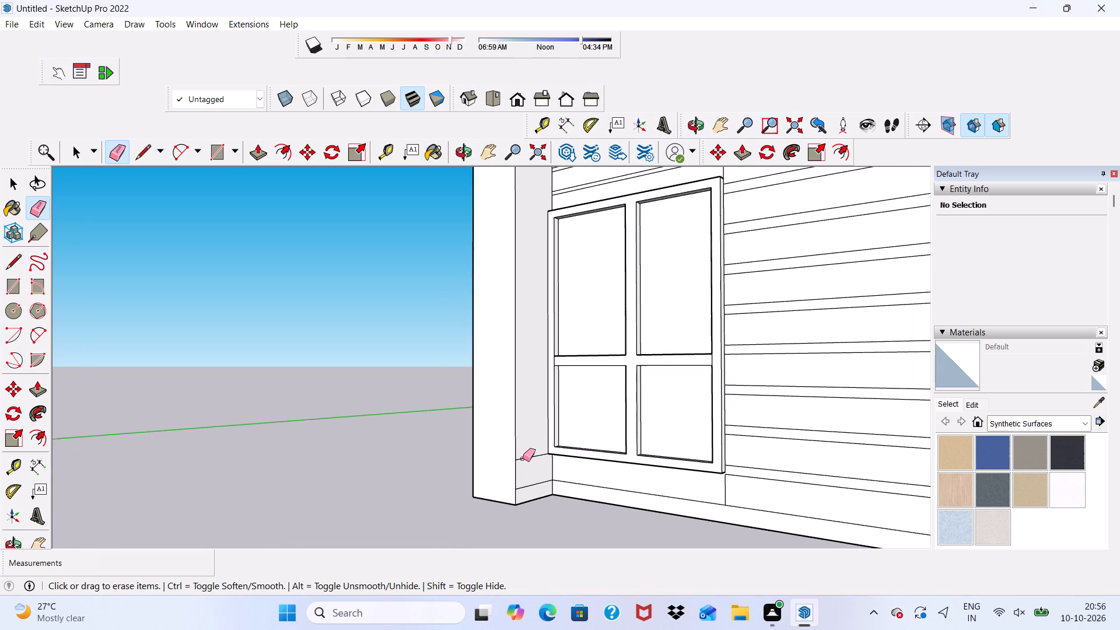
{"action": "left_click_drag", "start_coordinate": [523, 459], "coordinate": [527, 495]}
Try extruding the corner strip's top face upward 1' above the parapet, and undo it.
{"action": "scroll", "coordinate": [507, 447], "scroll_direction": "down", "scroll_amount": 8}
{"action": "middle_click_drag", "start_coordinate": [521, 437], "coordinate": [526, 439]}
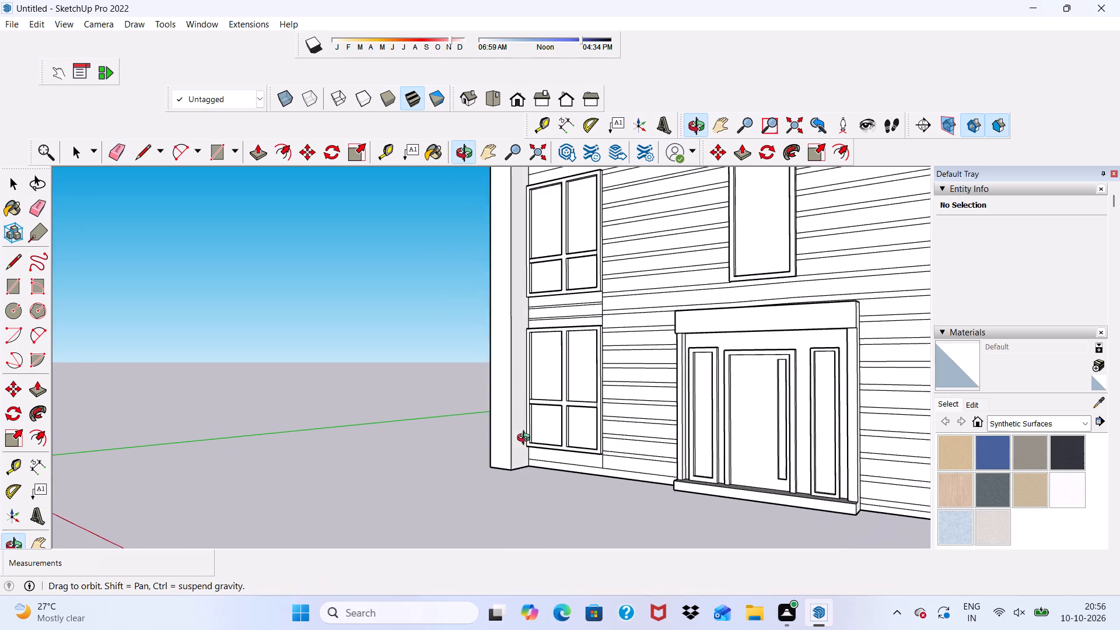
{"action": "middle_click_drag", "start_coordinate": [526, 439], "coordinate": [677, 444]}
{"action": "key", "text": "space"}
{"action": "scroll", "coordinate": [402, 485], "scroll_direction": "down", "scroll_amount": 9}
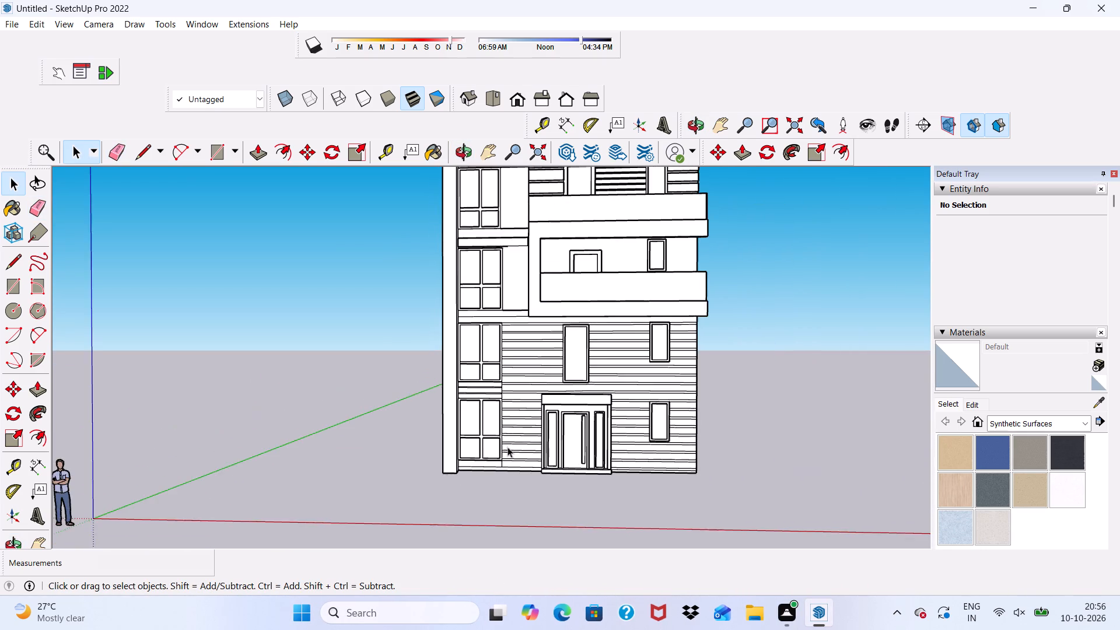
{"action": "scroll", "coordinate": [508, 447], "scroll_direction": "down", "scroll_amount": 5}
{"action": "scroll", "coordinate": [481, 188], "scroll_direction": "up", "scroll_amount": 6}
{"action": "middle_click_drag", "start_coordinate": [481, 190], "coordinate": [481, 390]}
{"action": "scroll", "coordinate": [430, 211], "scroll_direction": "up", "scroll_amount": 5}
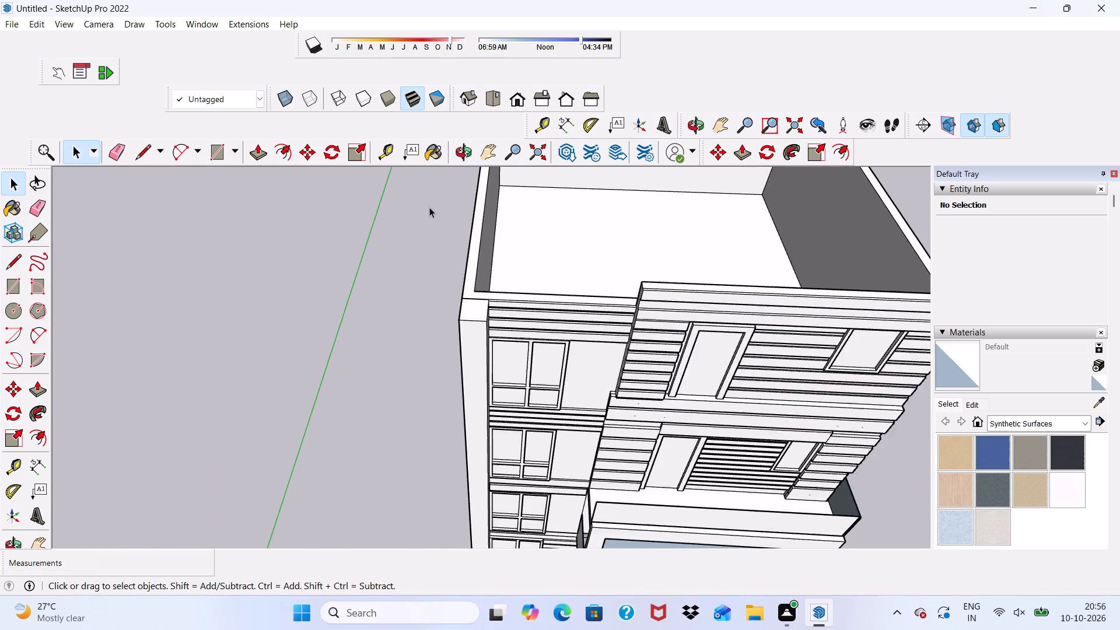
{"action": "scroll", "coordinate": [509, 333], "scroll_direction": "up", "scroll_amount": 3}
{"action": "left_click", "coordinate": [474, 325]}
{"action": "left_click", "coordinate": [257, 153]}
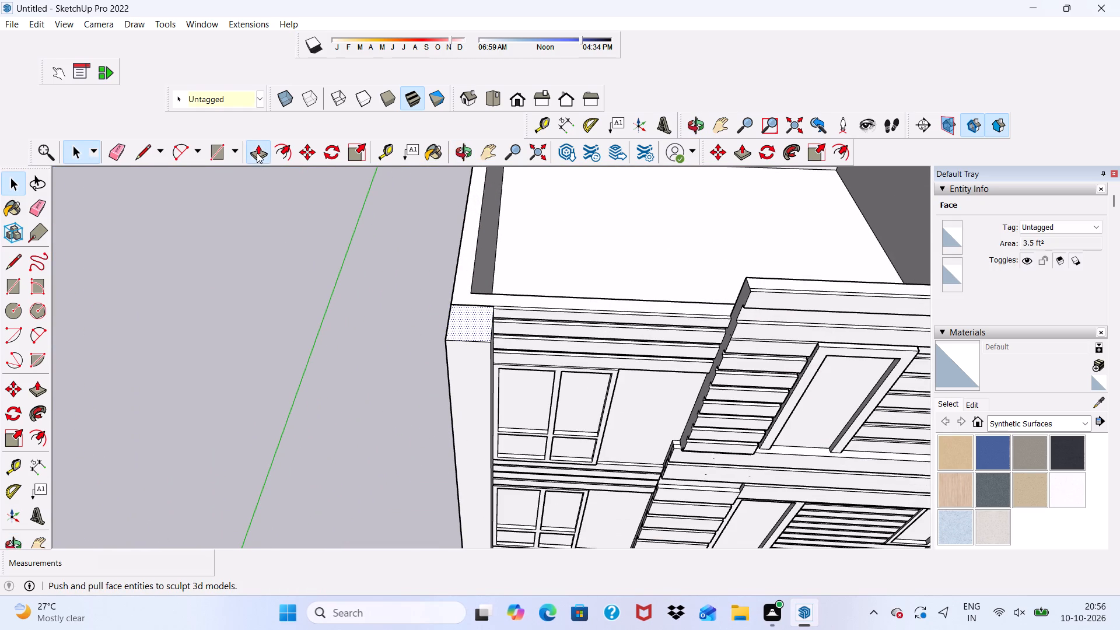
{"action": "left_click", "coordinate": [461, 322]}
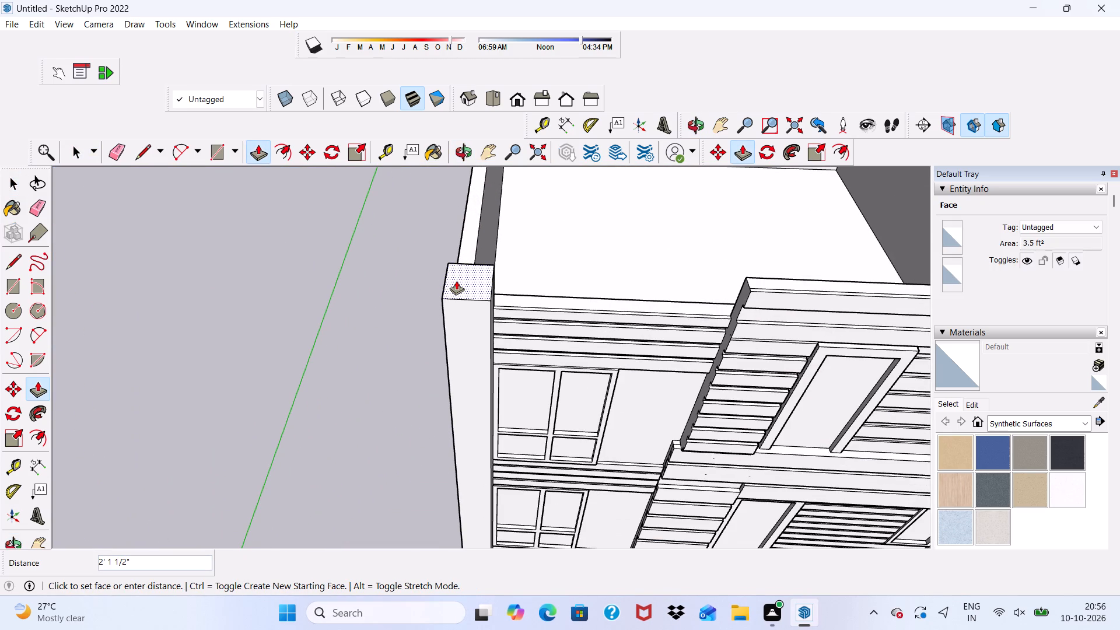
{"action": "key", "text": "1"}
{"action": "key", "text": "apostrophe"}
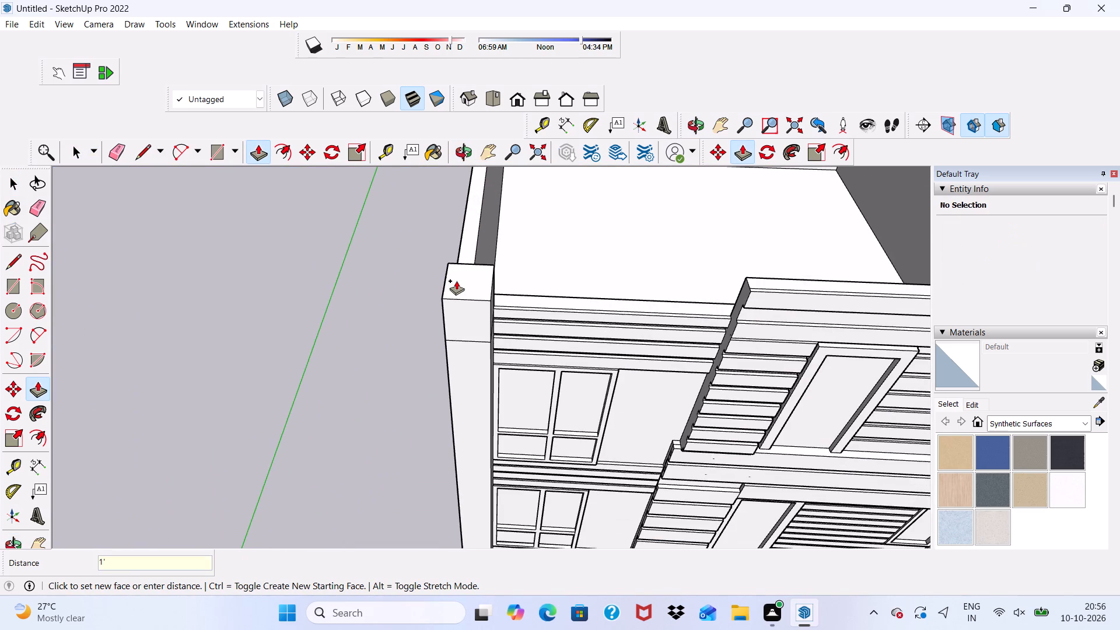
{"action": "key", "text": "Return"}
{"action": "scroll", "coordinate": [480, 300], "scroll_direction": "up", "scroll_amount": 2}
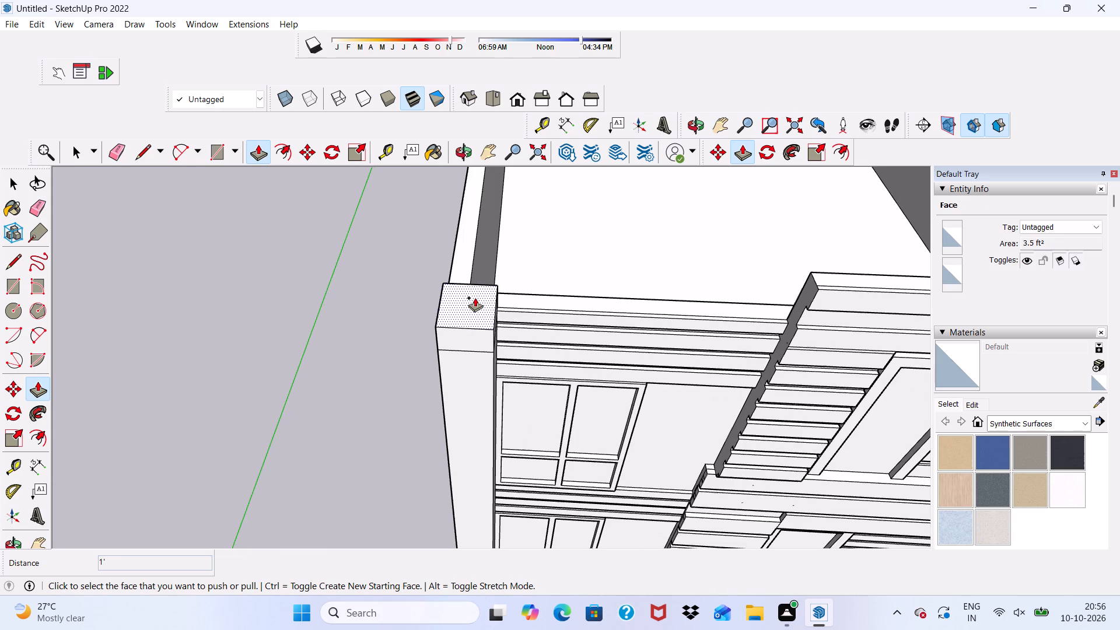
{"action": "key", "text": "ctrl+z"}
Extrude the corner strip's top face upward 2' above the parapet.
{"action": "left_click", "coordinate": [461, 327]}
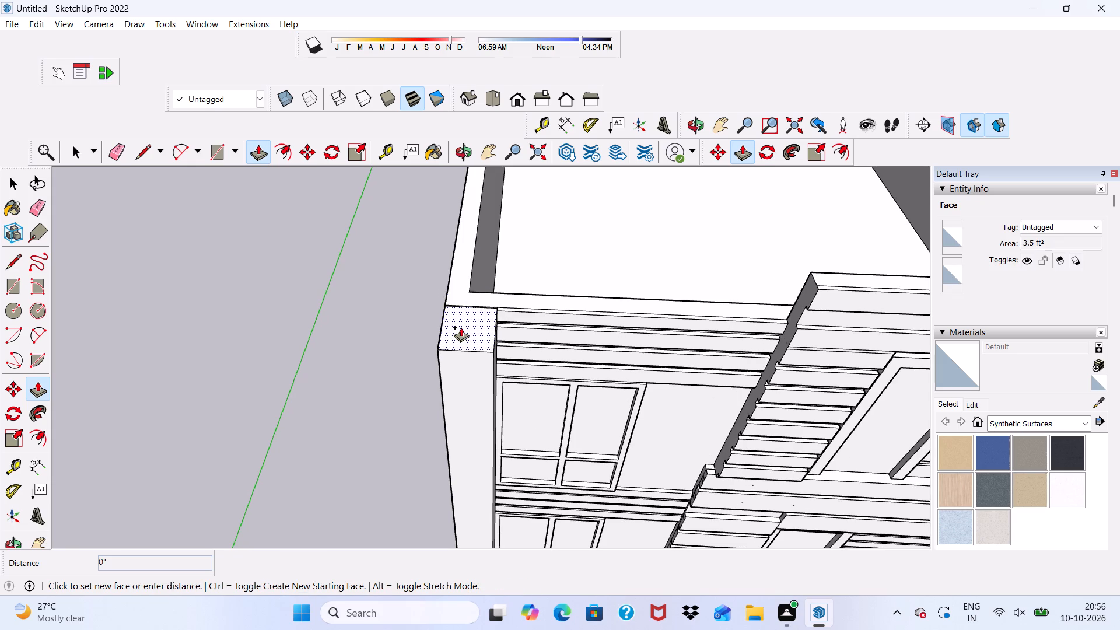
{"action": "type", "text": "2'"}
{"action": "key", "text": "Return"}
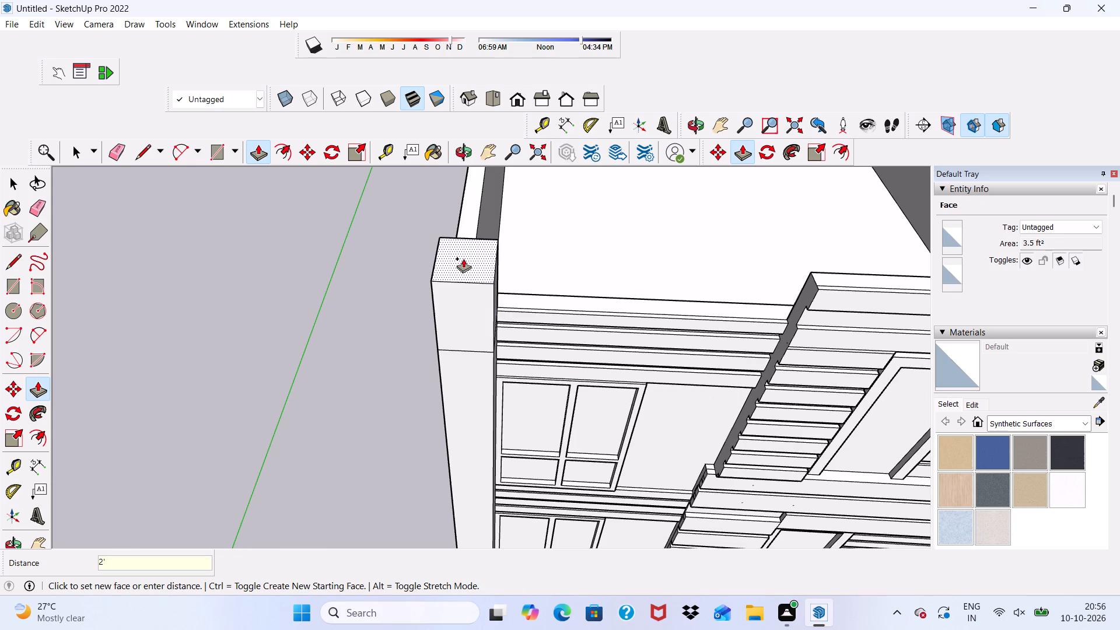
{"action": "scroll", "coordinate": [485, 268], "scroll_direction": "down", "scroll_amount": 5}
{"action": "key", "text": "space"}
{"action": "middle_click_drag", "start_coordinate": [541, 325], "coordinate": [575, 132]}
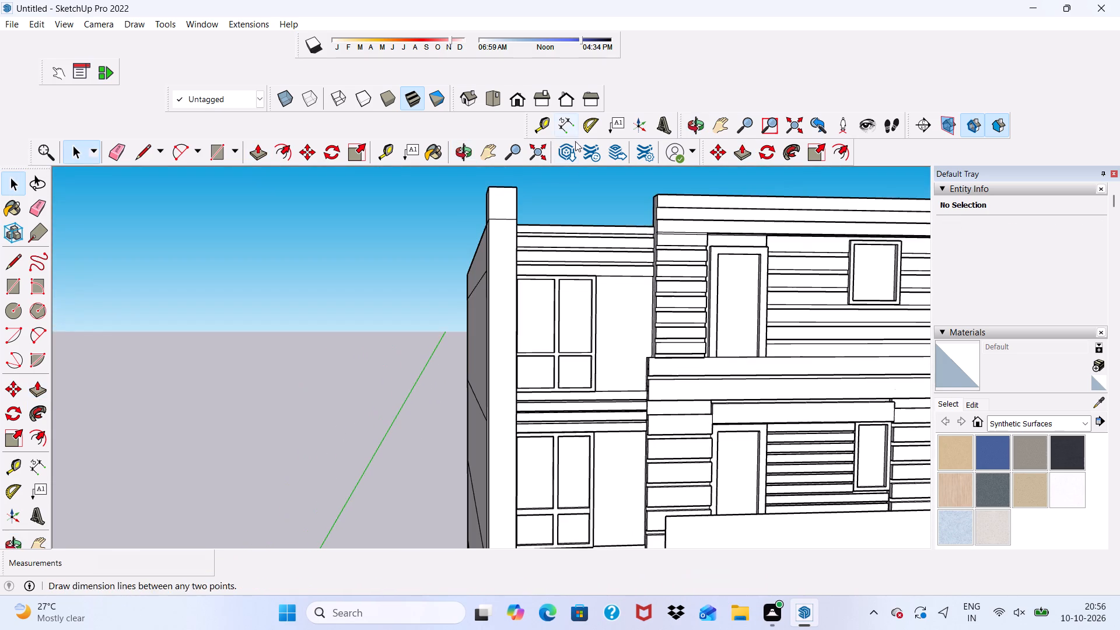
Erase the seams at parapet height on the corner pier's front, inner side and outer side faces.
{"action": "left_click", "coordinate": [121, 149]}
{"action": "scroll", "coordinate": [551, 206], "scroll_direction": "up", "scroll_amount": 5}
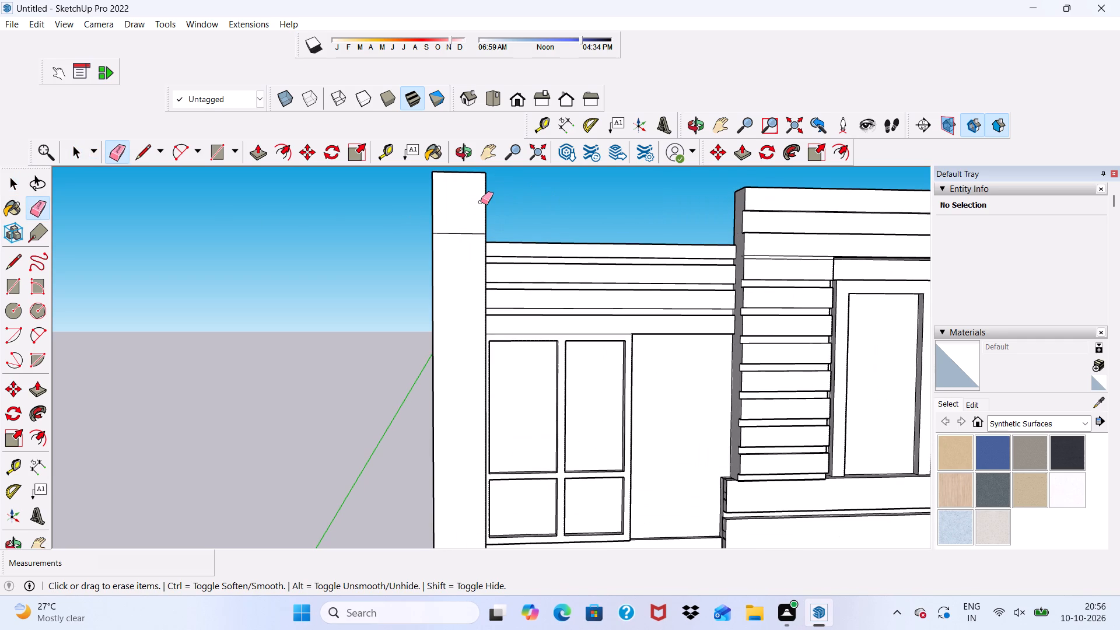
{"action": "left_click_drag", "start_coordinate": [465, 228], "coordinate": [465, 256]}
{"action": "scroll", "coordinate": [444, 250], "scroll_direction": "up", "scroll_amount": 5}
{"action": "left_click", "coordinate": [453, 223]}
{"action": "middle_click_drag", "start_coordinate": [538, 253], "coordinate": [432, 285]}
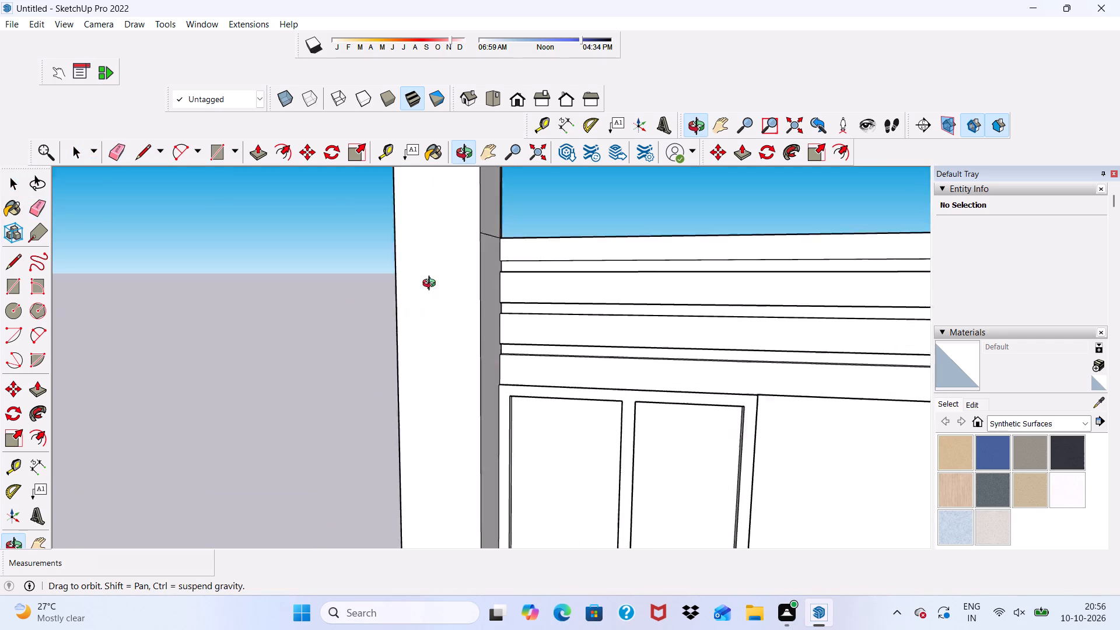
{"action": "middle_click_drag", "start_coordinate": [432, 285], "coordinate": [351, 322]}
{"action": "left_click_drag", "start_coordinate": [473, 234], "coordinate": [474, 254]}
{"action": "scroll", "coordinate": [496, 220], "scroll_direction": "up", "scroll_amount": 8}
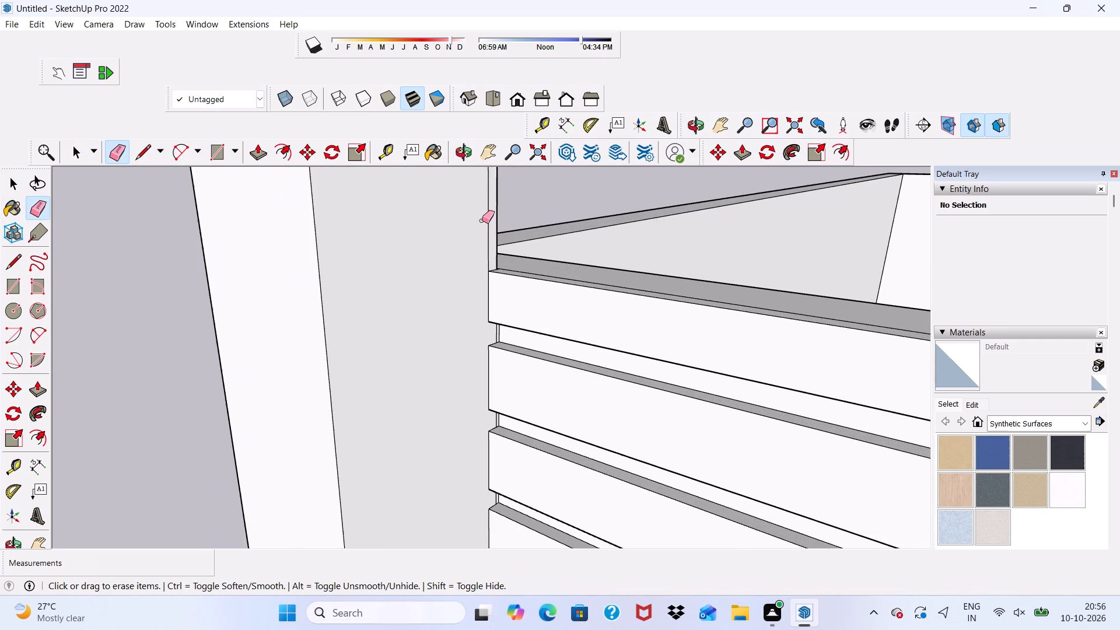
{"action": "left_click_drag", "start_coordinate": [483, 220], "coordinate": [490, 225]}
{"action": "scroll", "coordinate": [449, 264], "scroll_direction": "down", "scroll_amount": 14}
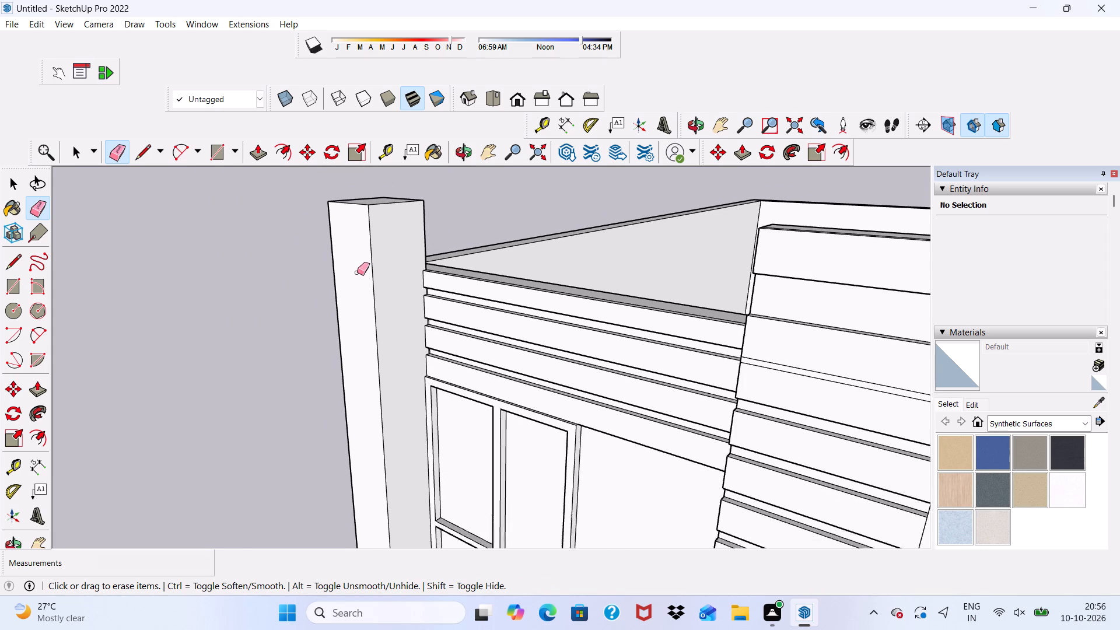
{"action": "middle_click_drag", "start_coordinate": [359, 272], "coordinate": [838, 241]}
{"action": "left_click_drag", "start_coordinate": [380, 324], "coordinate": [382, 347]}
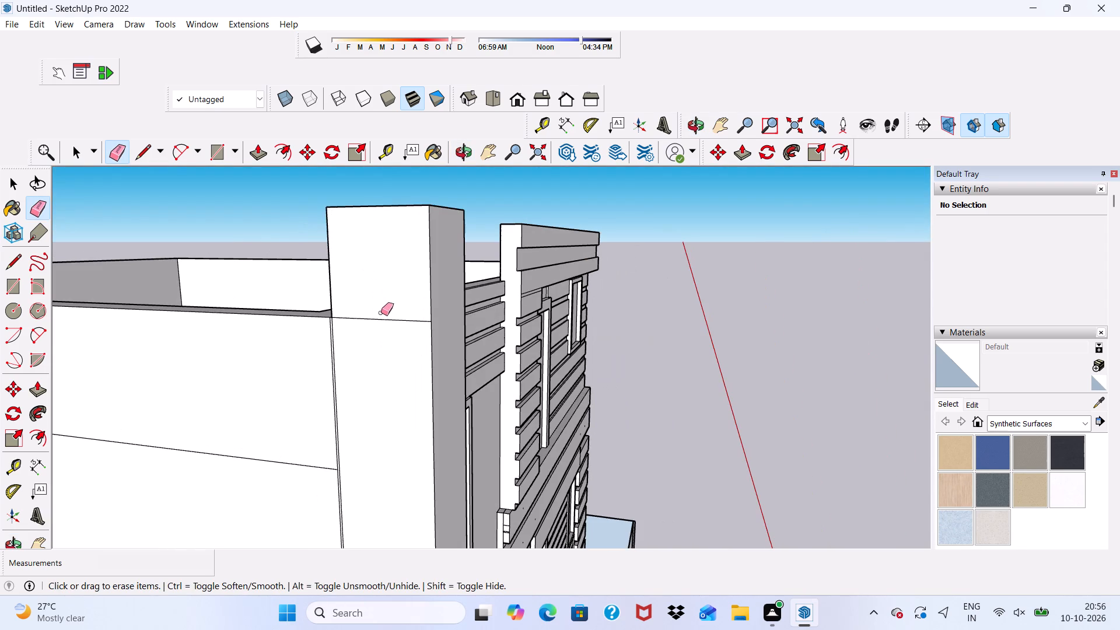
{"action": "left_click_drag", "start_coordinate": [381, 311], "coordinate": [384, 329]}
Erase the upper horizontal floor lines across the side wall behind the corner pier.
{"action": "scroll", "coordinate": [384, 311], "scroll_direction": "down", "scroll_amount": 15}
{"action": "scroll", "coordinate": [373, 344], "scroll_direction": "up", "scroll_amount": 5}
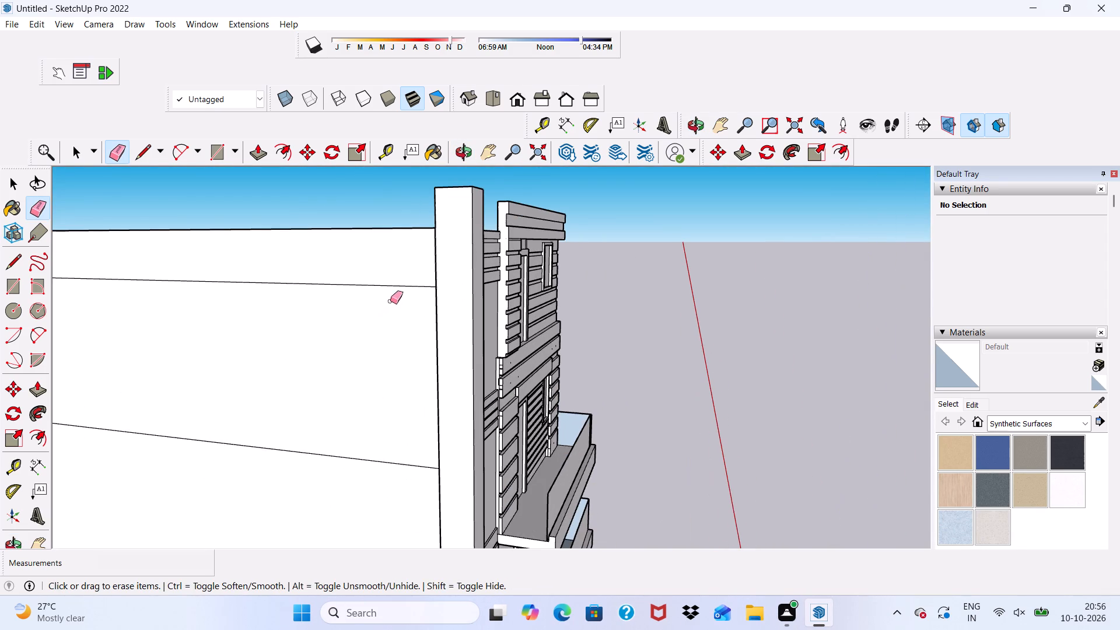
{"action": "left_click", "coordinate": [403, 294]}
{"action": "left_click_drag", "start_coordinate": [403, 288], "coordinate": [403, 282]}
{"action": "double_click", "coordinate": [403, 282]}
{"action": "scroll", "coordinate": [403, 282], "scroll_direction": "down", "scroll_amount": 6}
{"action": "scroll", "coordinate": [460, 279], "scroll_direction": "down", "scroll_amount": 5}
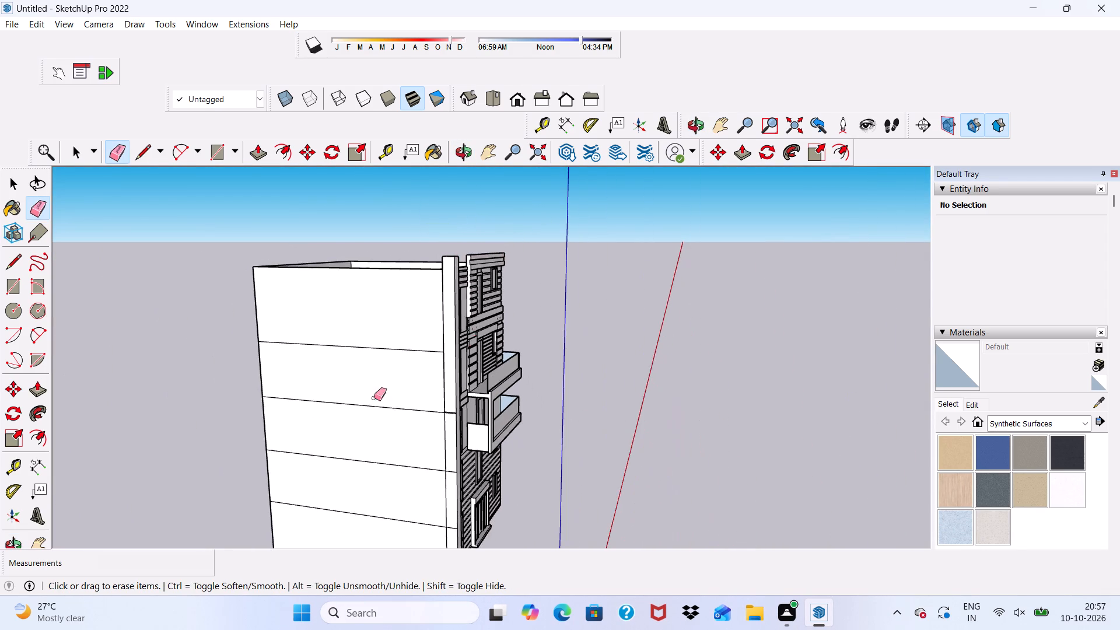
{"action": "scroll", "coordinate": [355, 379], "scroll_direction": "up", "scroll_amount": 5}
{"action": "left_click_drag", "start_coordinate": [394, 321], "coordinate": [384, 460]}
Erase the doubled vertical and cross seams where the corner pier meets the upper part of the side wall.
{"action": "scroll", "coordinate": [500, 313], "scroll_direction": "up", "scroll_amount": 2}
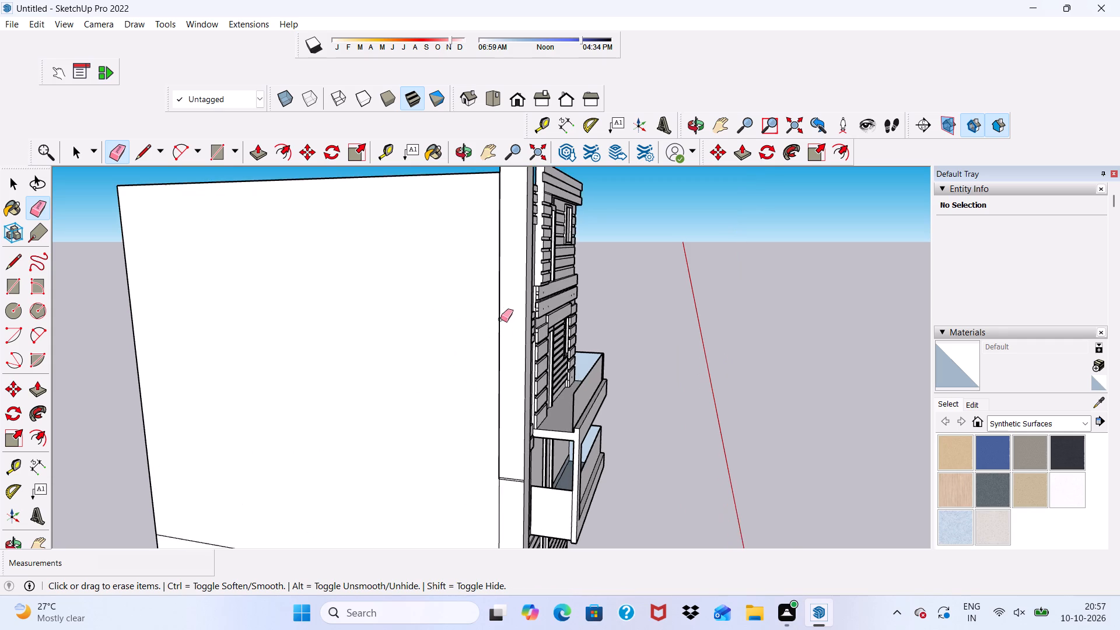
{"action": "scroll", "coordinate": [478, 508], "scroll_direction": "up", "scroll_amount": 4}
{"action": "middle_click_drag", "start_coordinate": [530, 442], "coordinate": [388, 510]}
{"action": "scroll", "coordinate": [530, 442], "scroll_direction": "down", "scroll_amount": 1}
{"action": "scroll", "coordinate": [386, 513], "scroll_direction": "up", "scroll_amount": 20}
{"action": "scroll", "coordinate": [386, 513], "scroll_direction": "up", "scroll_amount": 8}
{"action": "key", "text": "space"}
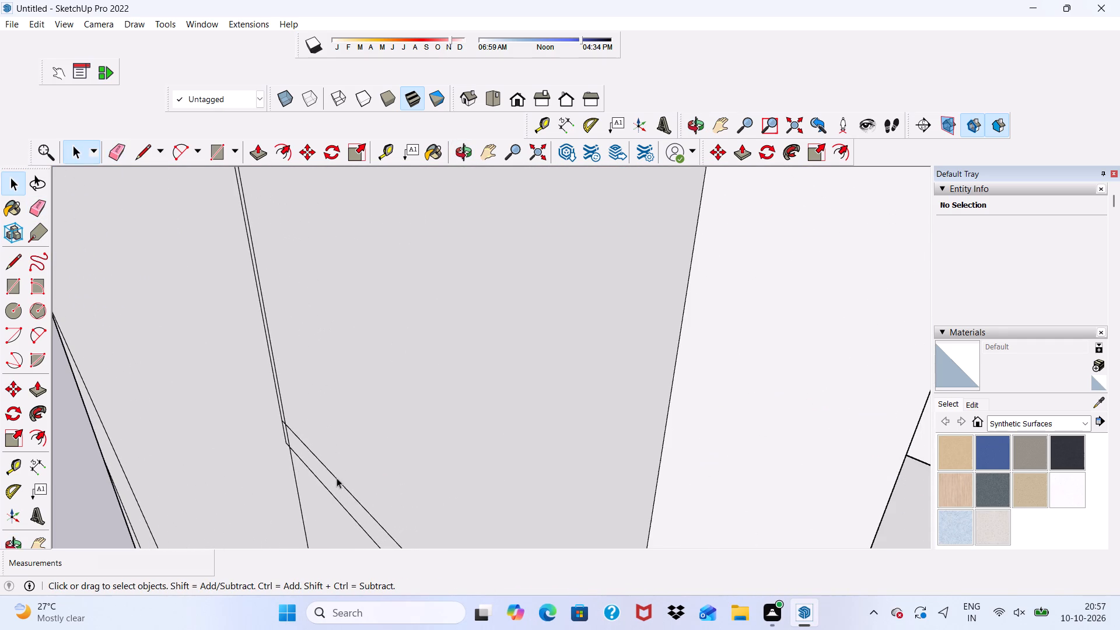
{"action": "left_click", "coordinate": [114, 148]}
{"action": "left_click_drag", "start_coordinate": [393, 439], "coordinate": [345, 503]}
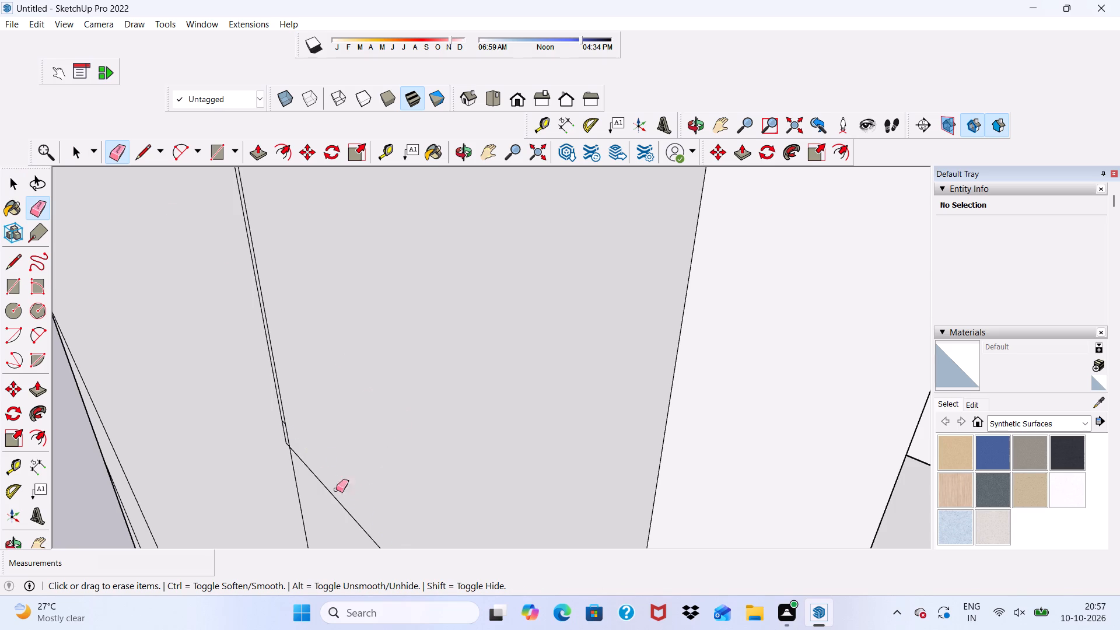
{"action": "left_click_drag", "start_coordinate": [320, 440], "coordinate": [317, 480]}
{"action": "left_click_drag", "start_coordinate": [297, 352], "coordinate": [264, 374]}
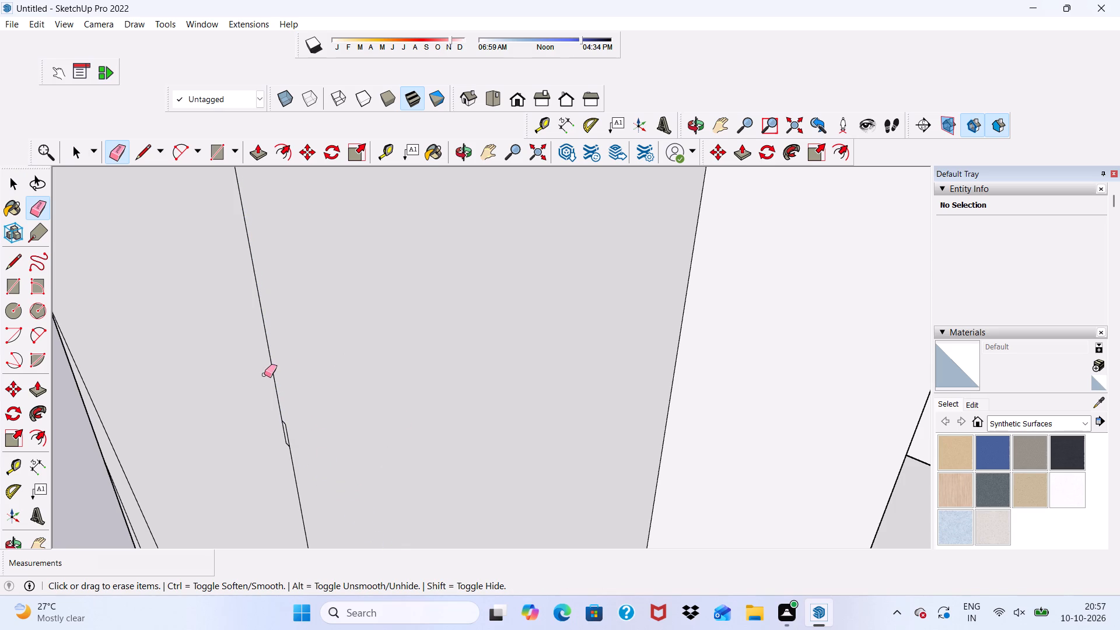
{"action": "left_click_drag", "start_coordinate": [266, 374], "coordinate": [281, 441]}
{"action": "left_click", "coordinate": [282, 442]}
{"action": "left_click_drag", "start_coordinate": [288, 428], "coordinate": [285, 440]}
{"action": "left_click", "coordinate": [285, 437]}
{"action": "triple_click", "coordinate": [284, 430]}
{"action": "left_click_drag", "start_coordinate": [284, 423], "coordinate": [287, 431]}
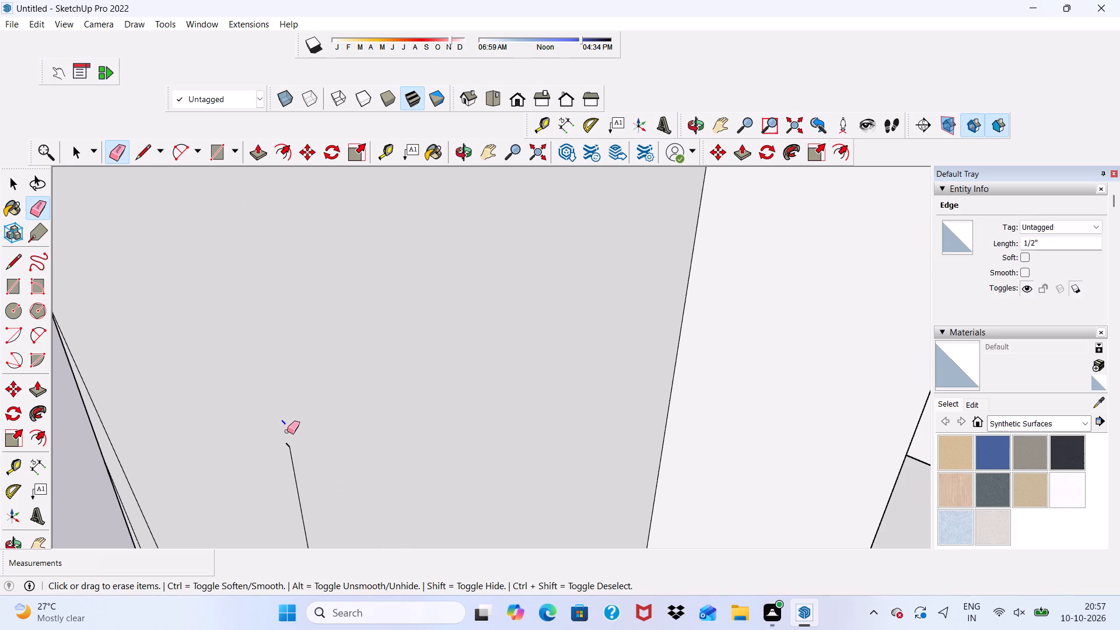
{"action": "left_click_drag", "start_coordinate": [287, 431], "coordinate": [283, 457]}
{"action": "left_click_drag", "start_coordinate": [290, 439], "coordinate": [286, 482]}
{"action": "scroll", "coordinate": [310, 342], "scroll_direction": "down", "scroll_amount": 2}
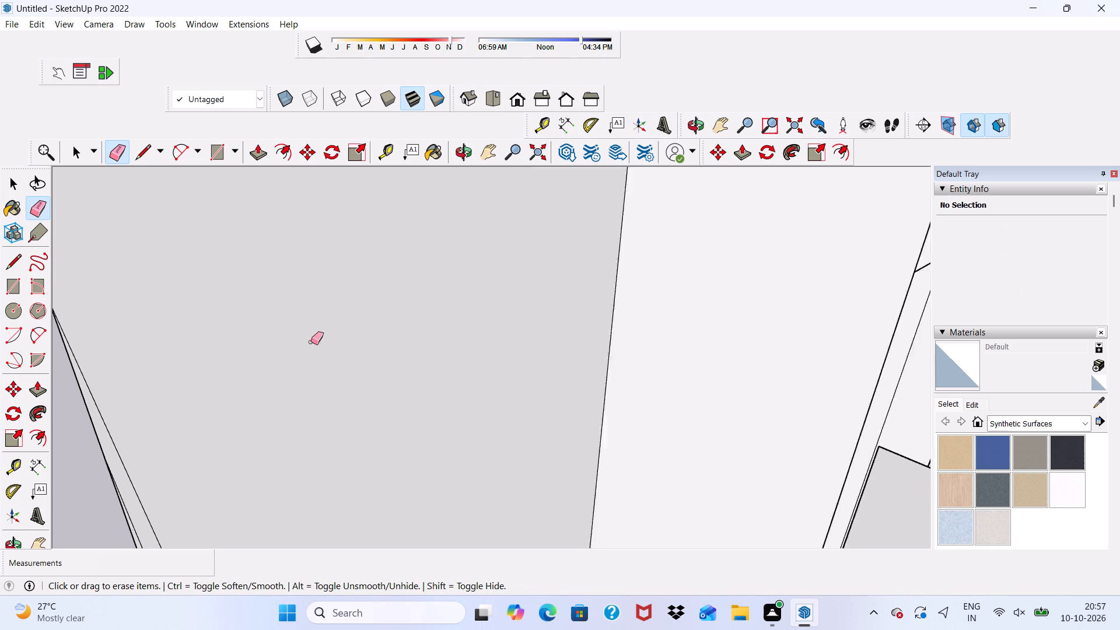
Erase the lower floor lines and the remaining vertical pier seam on the same side wall, down to the base.
{"action": "scroll", "coordinate": [311, 342], "scroll_direction": "down", "scroll_amount": 20}
{"action": "scroll", "coordinate": [311, 342], "scroll_direction": "down", "scroll_amount": 2}
{"action": "scroll", "coordinate": [632, 243], "scroll_direction": "down", "scroll_amount": 5}
{"action": "scroll", "coordinate": [434, 321], "scroll_direction": "down", "scroll_amount": 3}
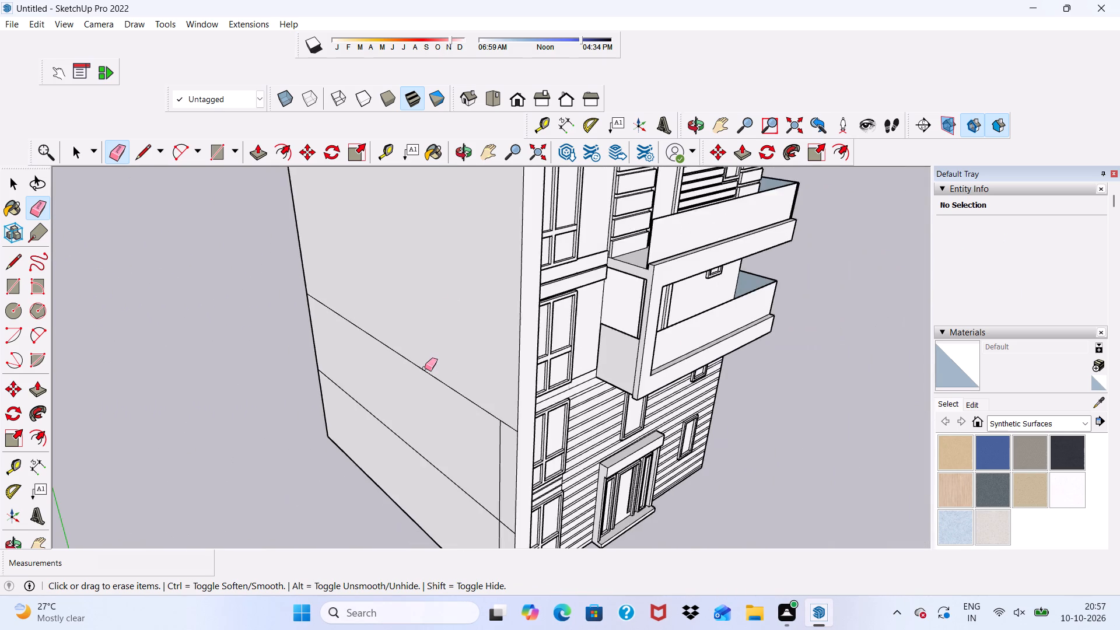
{"action": "middle_click_drag", "start_coordinate": [425, 368], "coordinate": [553, 261]}
{"action": "scroll", "coordinate": [571, 354], "scroll_direction": "up", "scroll_amount": 4}
{"action": "left_click_drag", "start_coordinate": [579, 337], "coordinate": [565, 516]}
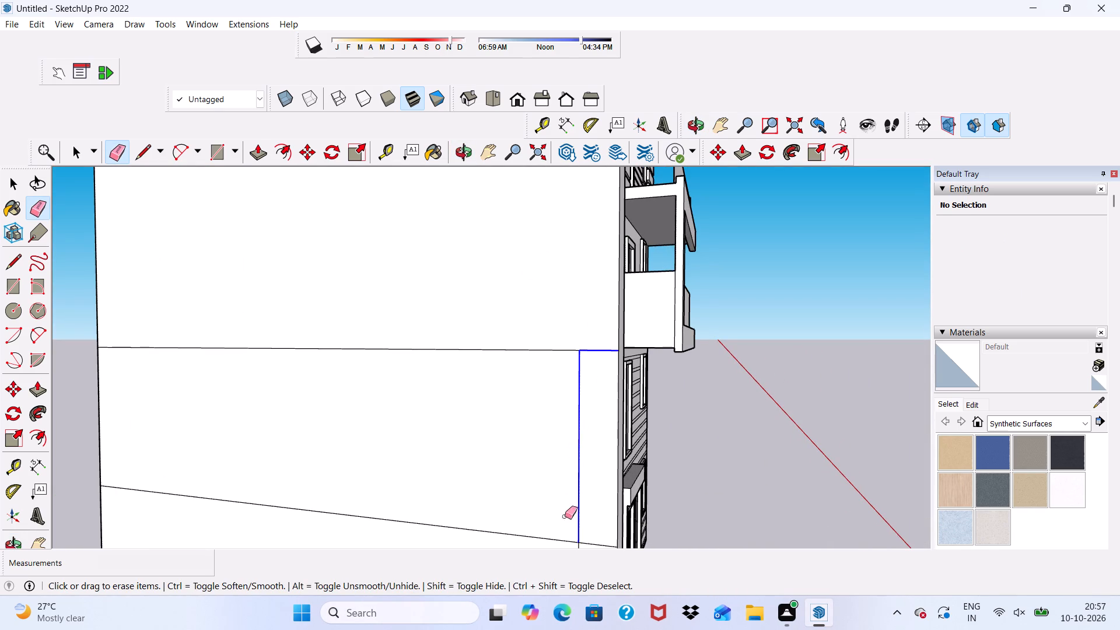
{"action": "left_click_drag", "start_coordinate": [565, 516], "coordinate": [559, 542]}
{"action": "left_click_drag", "start_coordinate": [547, 337], "coordinate": [555, 408]}
{"action": "left_click_drag", "start_coordinate": [541, 341], "coordinate": [542, 366]}
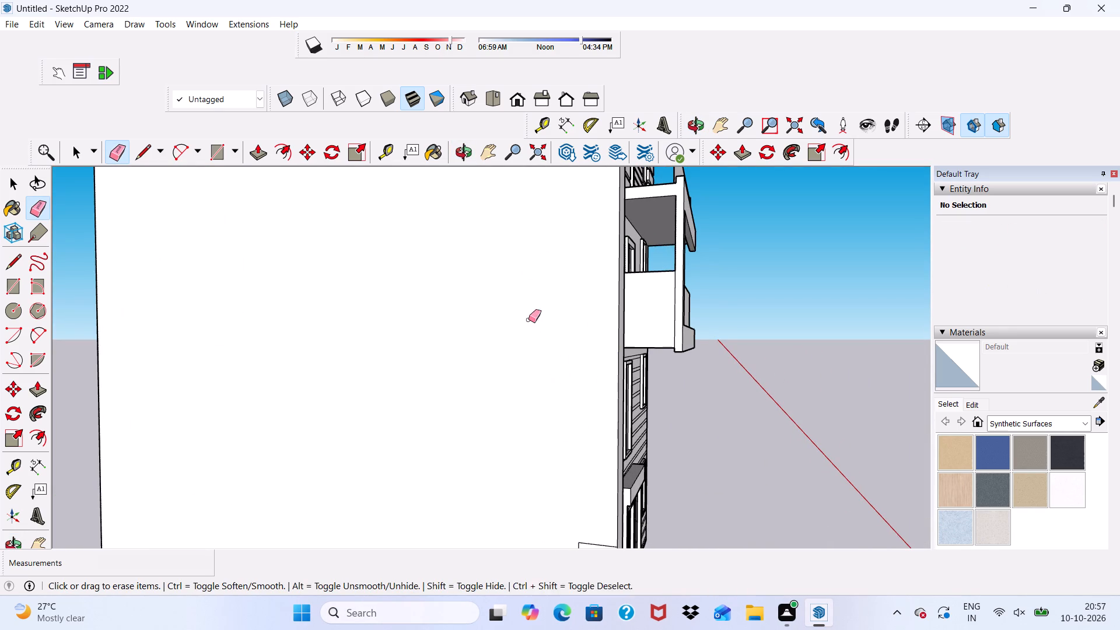
{"action": "scroll", "coordinate": [516, 280], "scroll_direction": "down", "scroll_amount": 7}
{"action": "scroll", "coordinate": [549, 454], "scroll_direction": "up", "scroll_amount": 4}
{"action": "triple_click", "coordinate": [565, 404]}
{"action": "left_click", "coordinate": [565, 400]}
{"action": "left_click_drag", "start_coordinate": [565, 400], "coordinate": [565, 404]}
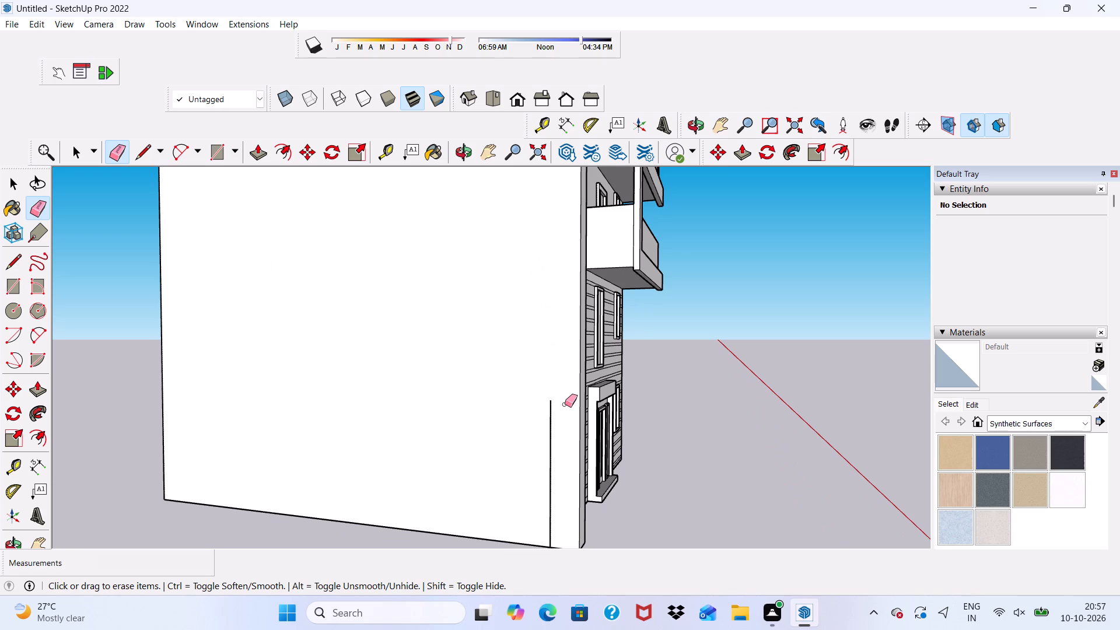
{"action": "left_click_drag", "start_coordinate": [565, 404], "coordinate": [543, 471]}
{"action": "left_click_drag", "start_coordinate": [544, 468], "coordinate": [551, 463]}
{"action": "scroll", "coordinate": [553, 435], "scroll_direction": "down", "scroll_amount": 2}
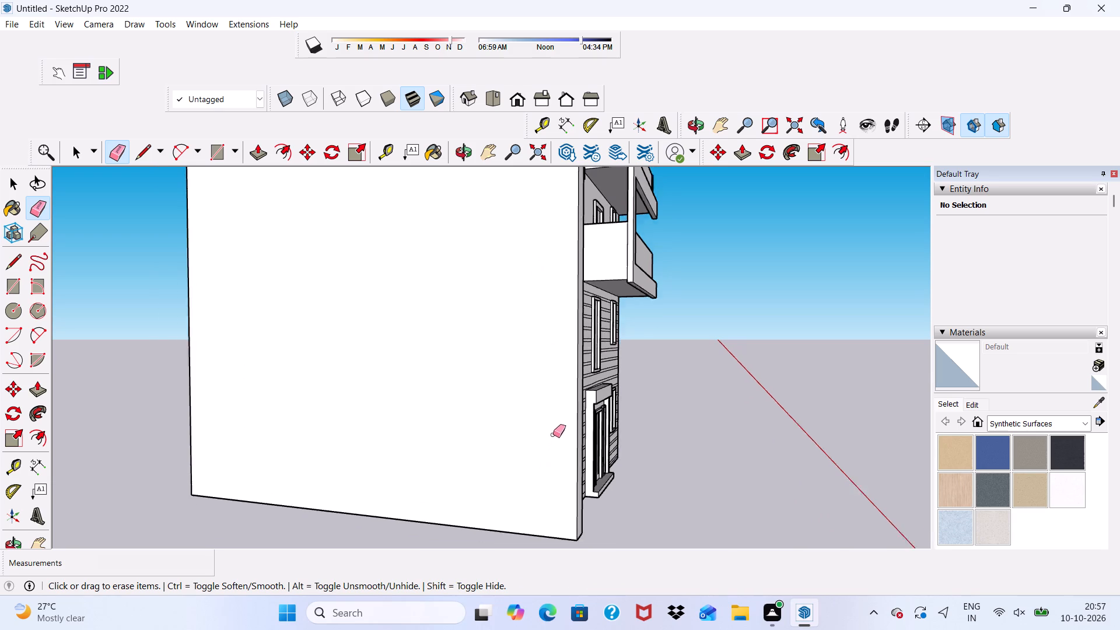
Erase the mid-height and top horizontal seams on the opposite side wall of the building.
{"action": "scroll", "coordinate": [553, 435], "scroll_direction": "down", "scroll_amount": 5}
{"action": "middle_click_drag", "start_coordinate": [554, 408], "coordinate": [9, 447]}
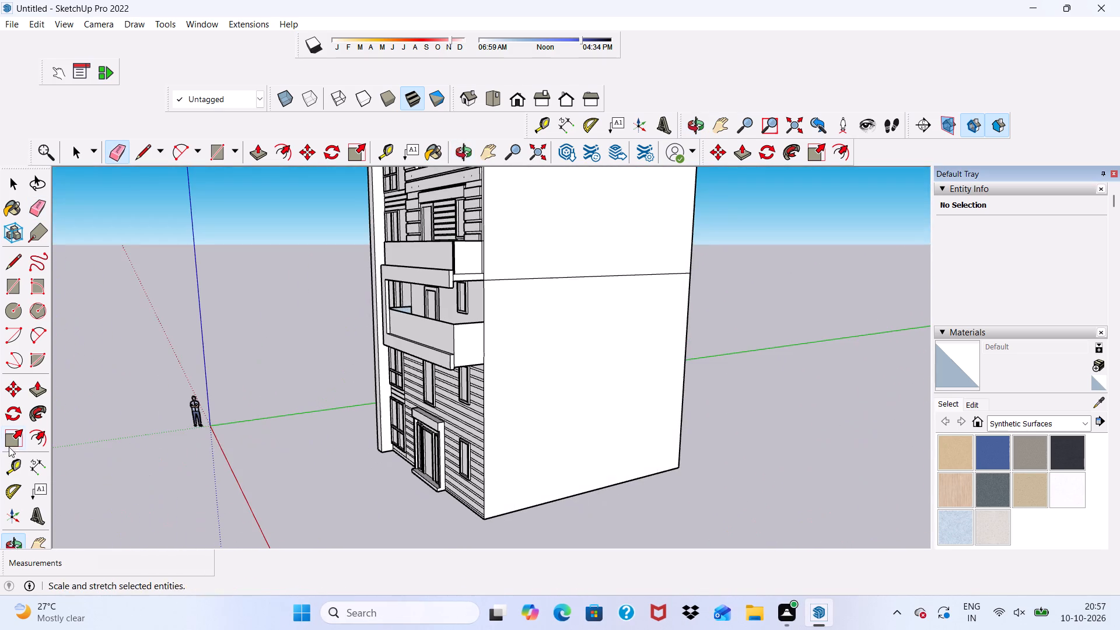
{"action": "scroll", "coordinate": [509, 288], "scroll_direction": "up", "scroll_amount": 1}
{"action": "left_click_drag", "start_coordinate": [546, 278], "coordinate": [555, 281]}
{"action": "scroll", "coordinate": [551, 299], "scroll_direction": "down", "scroll_amount": 5}
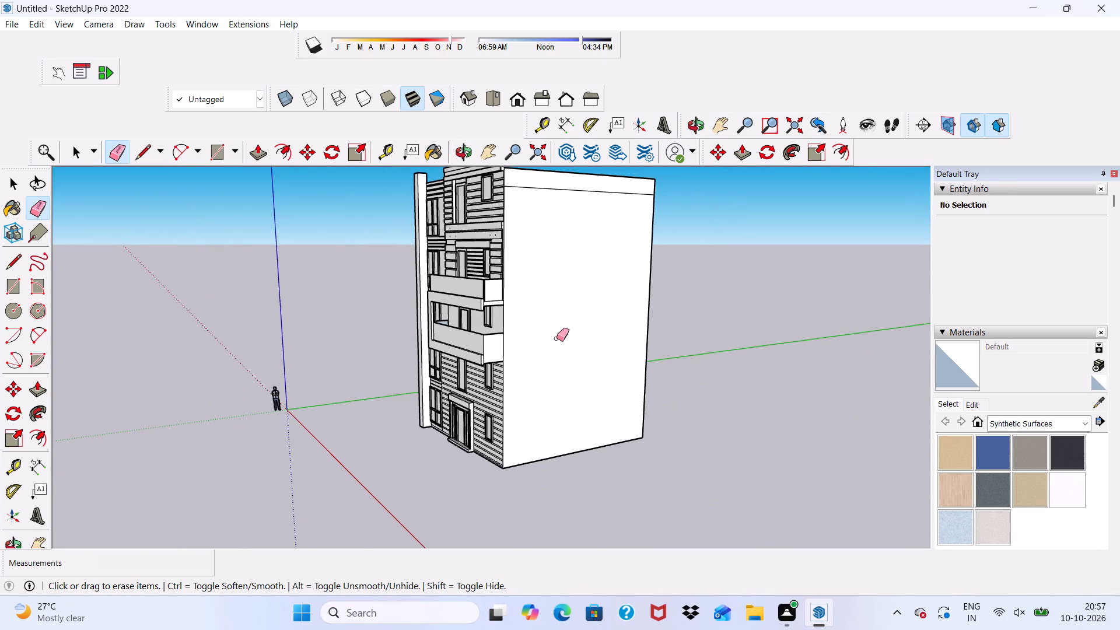
{"action": "scroll", "coordinate": [556, 338], "scroll_direction": "down", "scroll_amount": 4}
{"action": "scroll", "coordinate": [554, 201], "scroll_direction": "up", "scroll_amount": 10}
{"action": "left_click_drag", "start_coordinate": [519, 243], "coordinate": [519, 278]}
{"action": "scroll", "coordinate": [570, 281], "scroll_direction": "down", "scroll_amount": 8}
Erase all horizontal floor lines from the building's rear wall.
{"action": "middle_click_drag", "start_coordinate": [580, 318], "coordinate": [440, 351]}
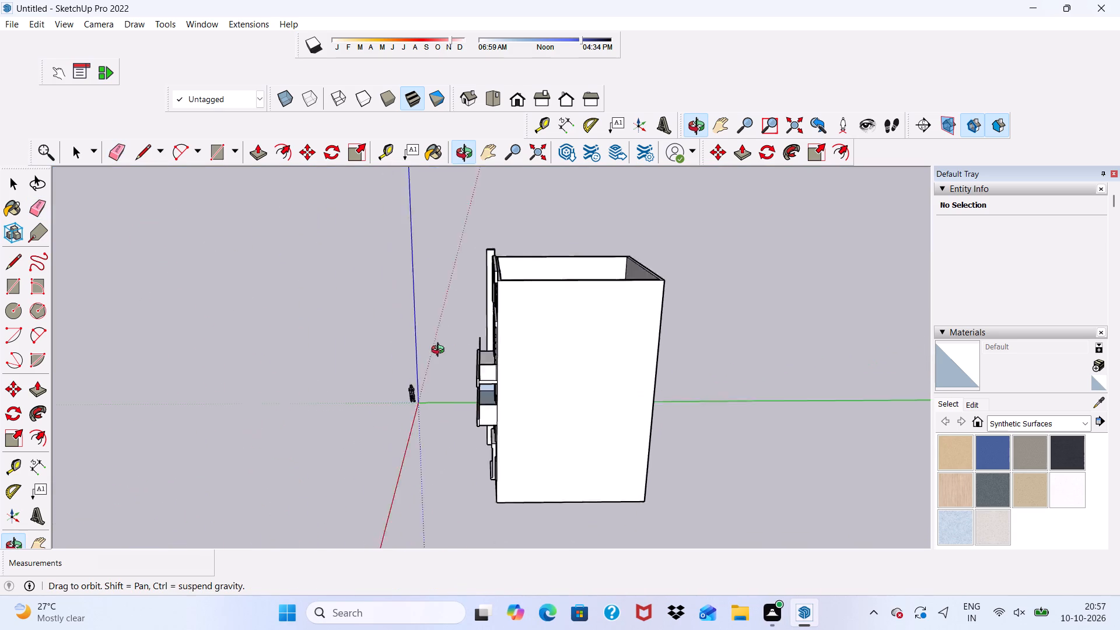
{"action": "middle_click_drag", "start_coordinate": [440, 351], "coordinate": [221, 300]}
{"action": "scroll", "coordinate": [555, 268], "scroll_direction": "up", "scroll_amount": 5}
{"action": "left_click_drag", "start_coordinate": [570, 267], "coordinate": [577, 370]}
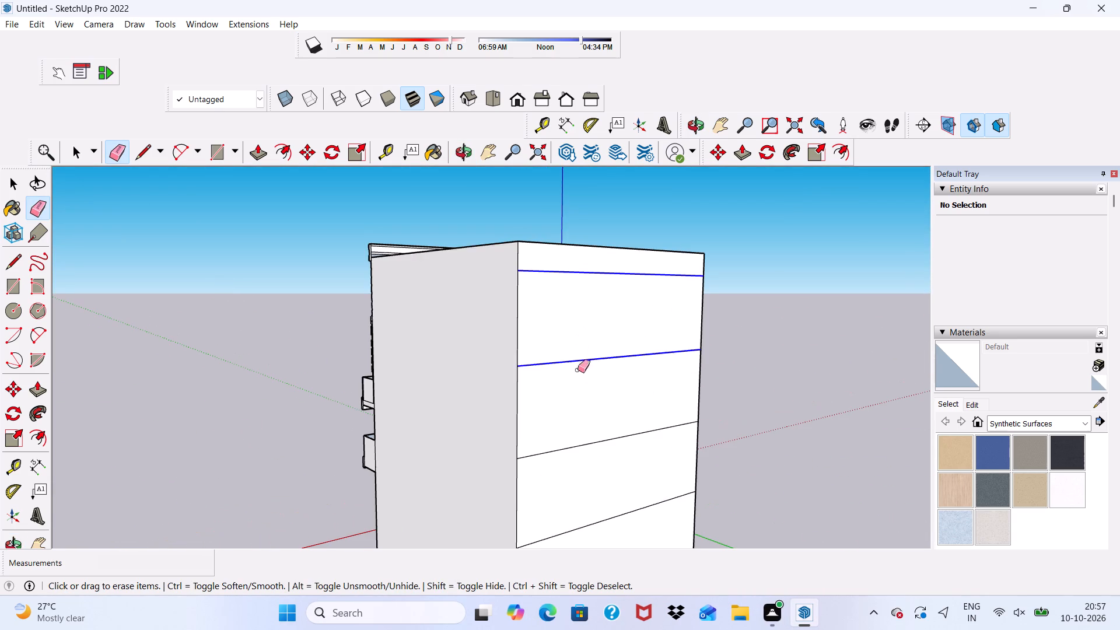
{"action": "left_click_drag", "start_coordinate": [577, 370], "coordinate": [579, 453]}
{"action": "scroll", "coordinate": [570, 306], "scroll_direction": "down", "scroll_amount": 9}
{"action": "scroll", "coordinate": [615, 372], "scroll_direction": "up", "scroll_amount": 1}
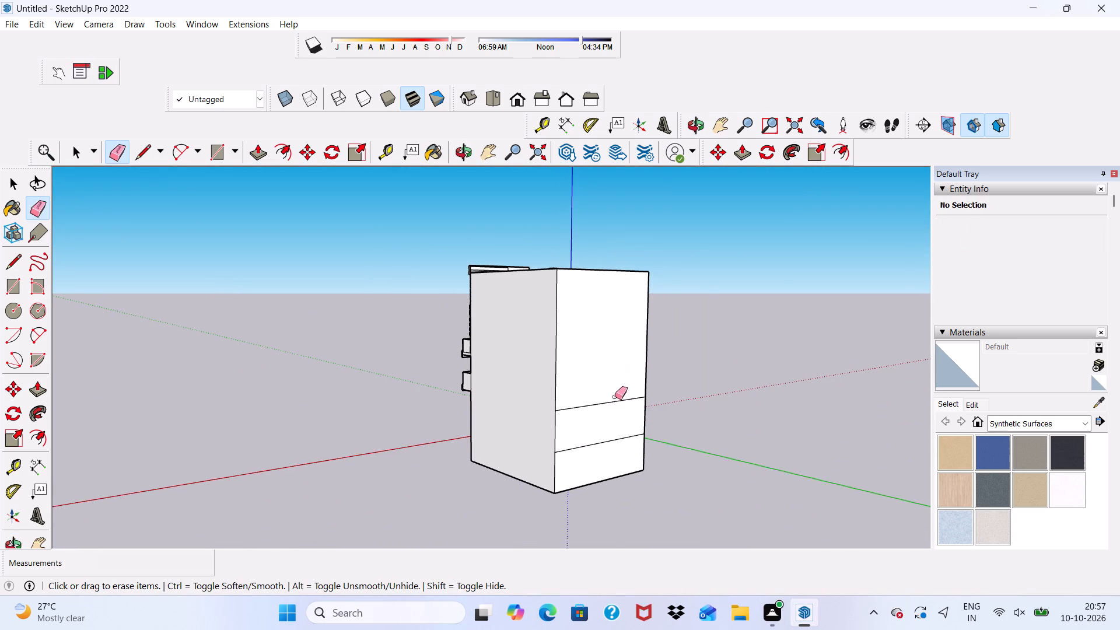
{"action": "left_click_drag", "start_coordinate": [615, 405], "coordinate": [608, 461]}
{"action": "left_click_drag", "start_coordinate": [603, 444], "coordinate": [603, 436]}
{"action": "left_click", "coordinate": [598, 406]}
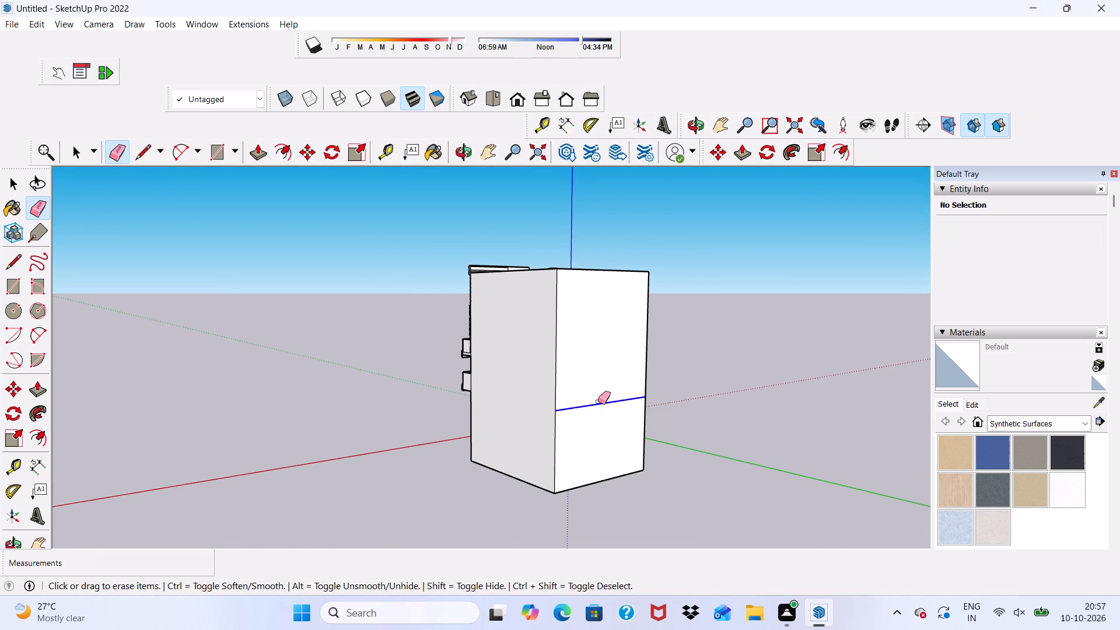
{"action": "scroll", "coordinate": [595, 370], "scroll_direction": "up", "scroll_amount": 3}
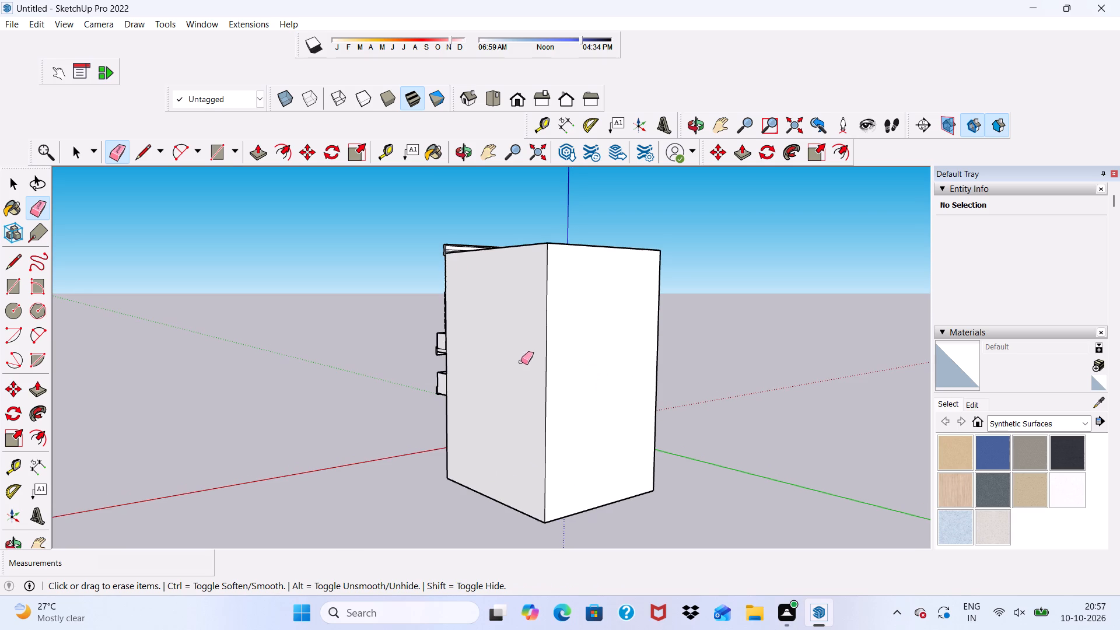
{"action": "left_click_drag", "start_coordinate": [565, 367], "coordinate": [566, 359]}
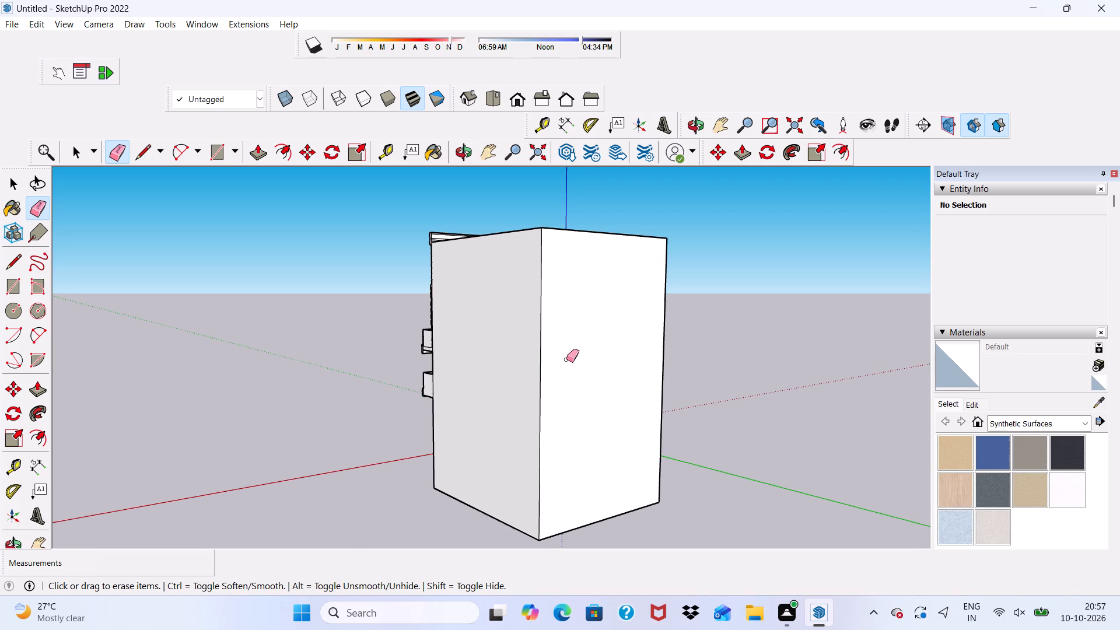
{"action": "left_click_drag", "start_coordinate": [566, 359], "coordinate": [570, 349]}
{"action": "key", "text": "space"}
Erase the thin vertical seam on the front wall beside the projecting balcony frame, below the wall band.
{"action": "scroll", "coordinate": [534, 328], "scroll_direction": "down", "scroll_amount": 4}
{"action": "middle_click_drag", "start_coordinate": [415, 335], "coordinate": [681, 296]}
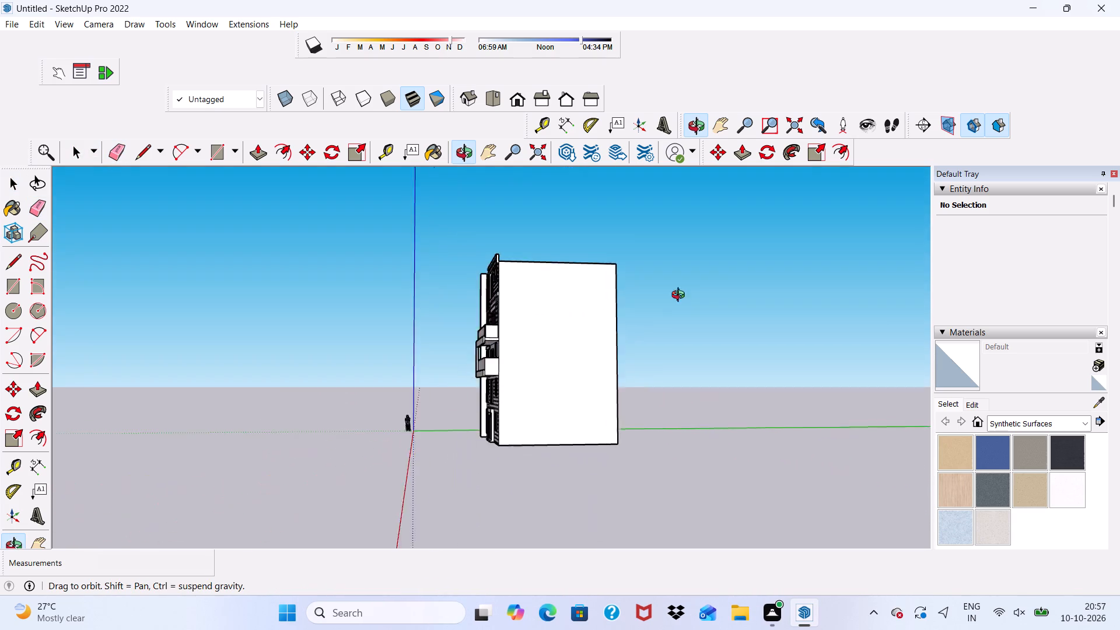
{"action": "middle_click_drag", "start_coordinate": [681, 296], "coordinate": [977, 284]}
{"action": "scroll", "coordinate": [492, 353], "scroll_direction": "up", "scroll_amount": 16}
{"action": "scroll", "coordinate": [366, 353], "scroll_direction": "down", "scroll_amount": 3}
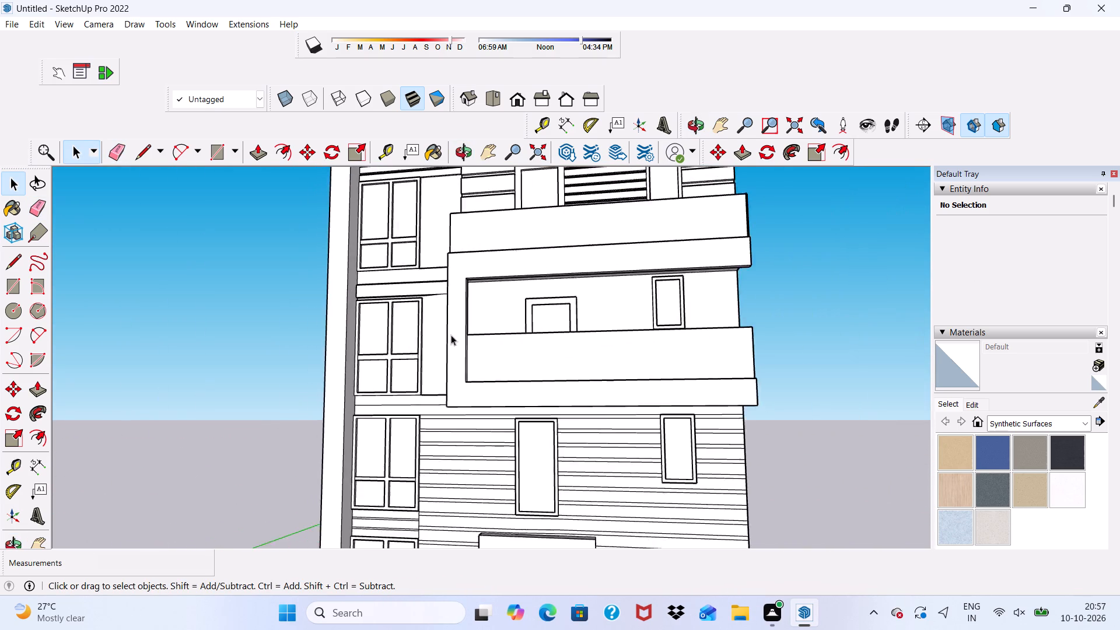
{"action": "scroll", "coordinate": [451, 335], "scroll_direction": "down", "scroll_amount": 8}
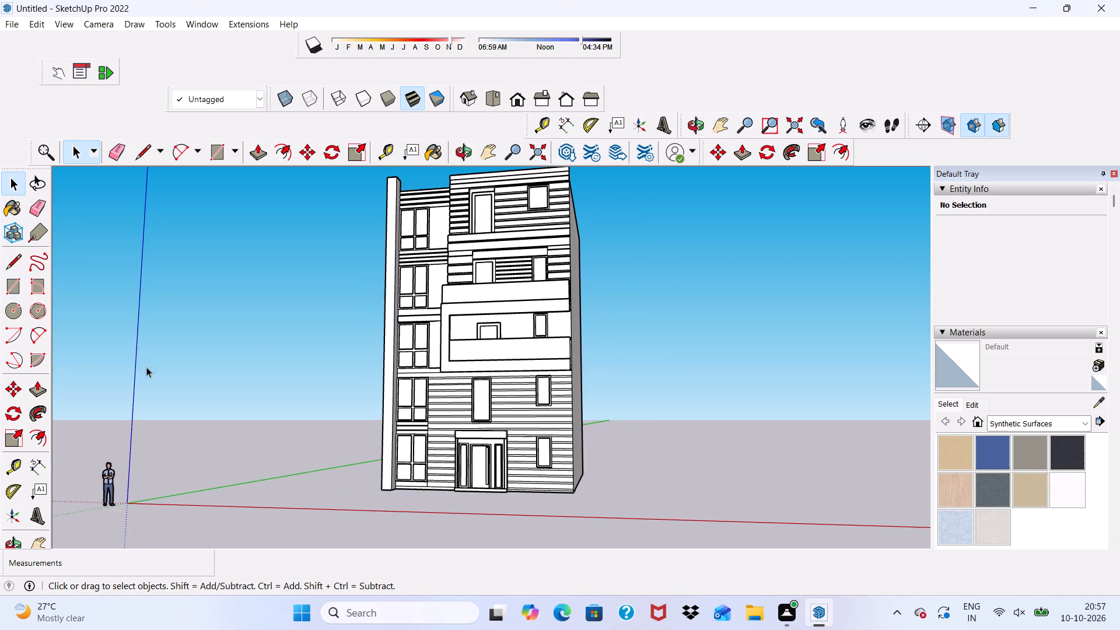
{"action": "scroll", "coordinate": [437, 365], "scroll_direction": "up", "scroll_amount": 5}
{"action": "middle_click_drag", "start_coordinate": [324, 320], "coordinate": [545, 426]}
{"action": "scroll", "coordinate": [578, 403], "scroll_direction": "down", "scroll_amount": 1}
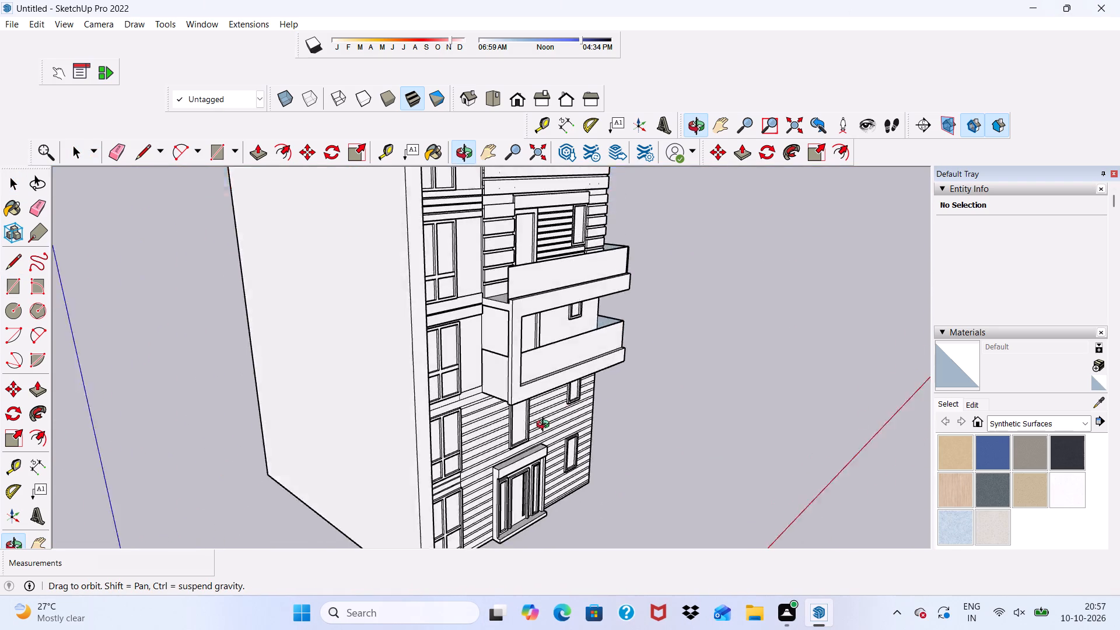
{"action": "middle_click_drag", "start_coordinate": [545, 426], "coordinate": [496, 297]}
{"action": "scroll", "coordinate": [496, 297], "scroll_direction": "up", "scroll_amount": 16}
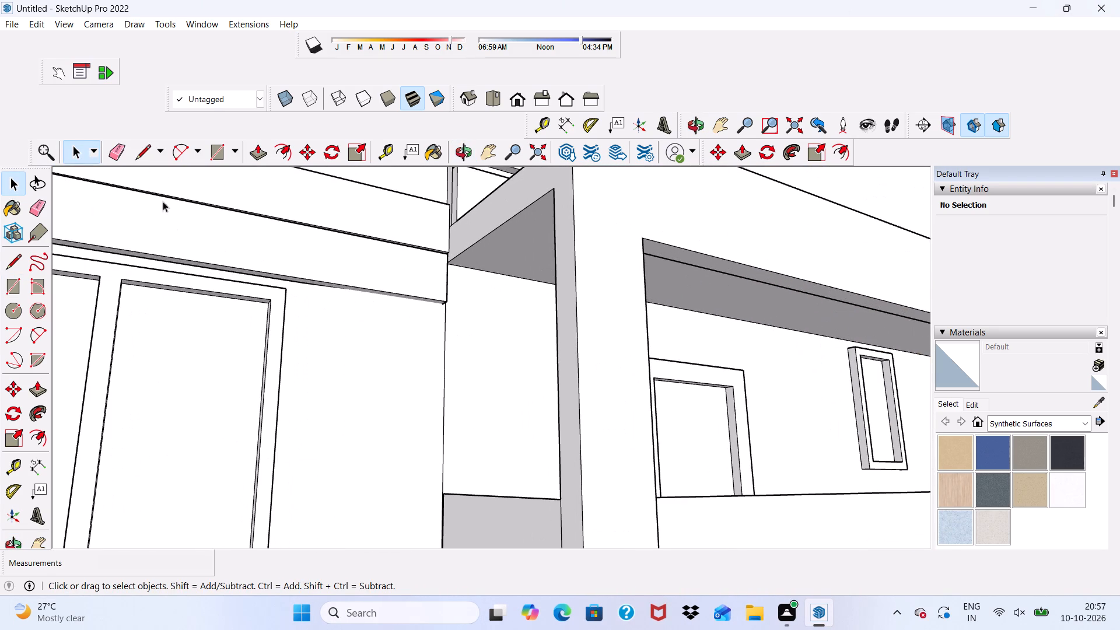
{"action": "left_click", "coordinate": [120, 152]}
{"action": "left_click_drag", "start_coordinate": [469, 388], "coordinate": [444, 397]}
Review the balcony frame and the whole front facade for leftover seams.
{"action": "scroll", "coordinate": [425, 369], "scroll_direction": "down", "scroll_amount": 6}
{"action": "middle_click_drag", "start_coordinate": [470, 388], "coordinate": [387, 425]}
{"action": "scroll", "coordinate": [389, 398], "scroll_direction": "up", "scroll_amount": 1}
{"action": "scroll", "coordinate": [366, 353], "scroll_direction": "down", "scroll_amount": 2}
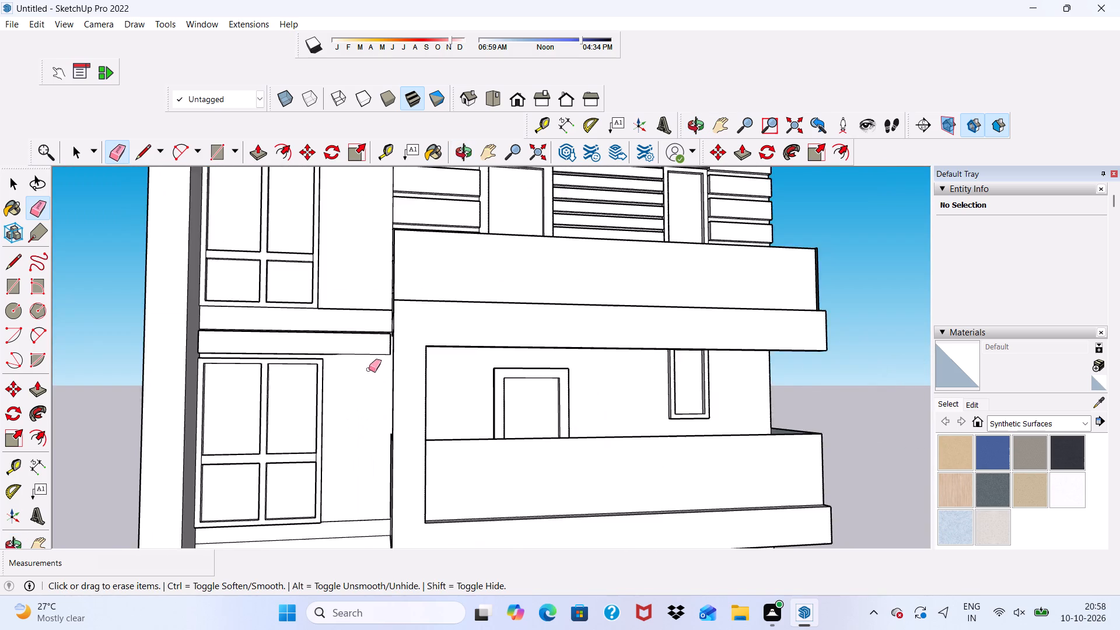
{"action": "scroll", "coordinate": [369, 369], "scroll_direction": "down", "scroll_amount": 8}
{"action": "middle_click_drag", "start_coordinate": [450, 407], "coordinate": [355, 456]}
{"action": "key", "text": "space"}
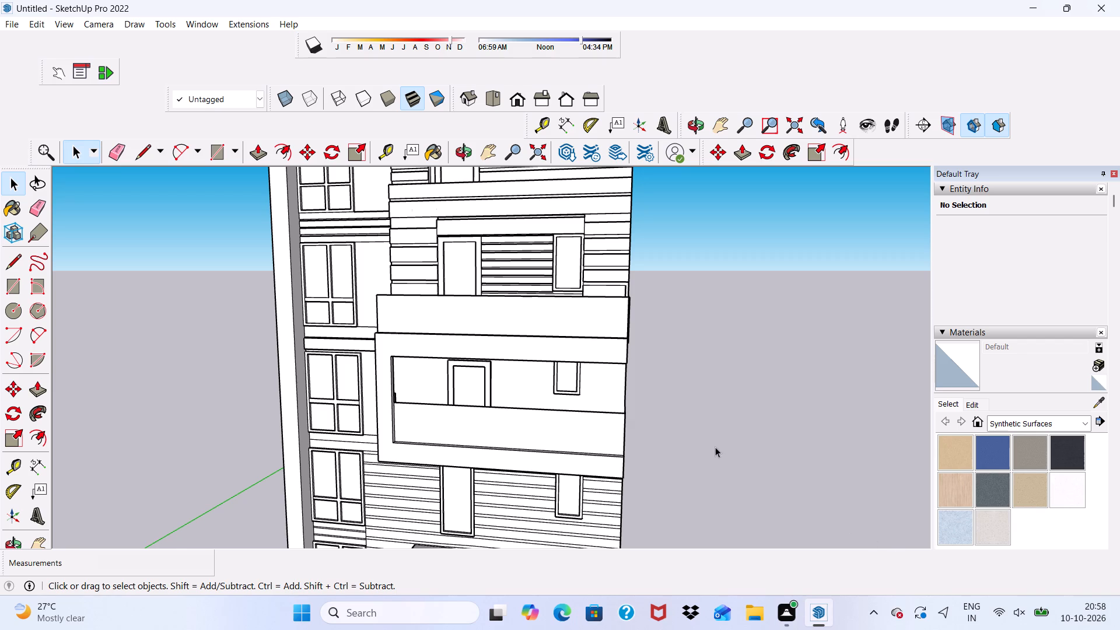
{"action": "scroll", "coordinate": [689, 447], "scroll_direction": "down", "scroll_amount": 1}
{"action": "scroll", "coordinate": [563, 356], "scroll_direction": "down", "scroll_amount": 5}
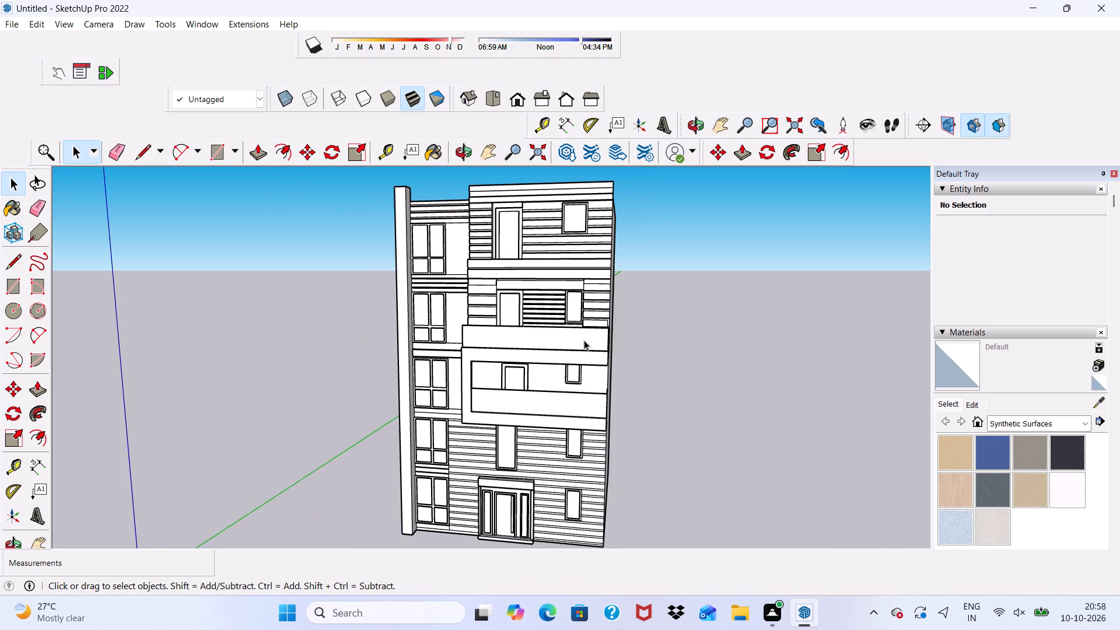
Paint the front face and outer top edge of the ground-floor corner window frame with Formica Laminate Dark.
{"action": "scroll", "coordinate": [517, 334], "scroll_direction": "down", "scroll_amount": 3}
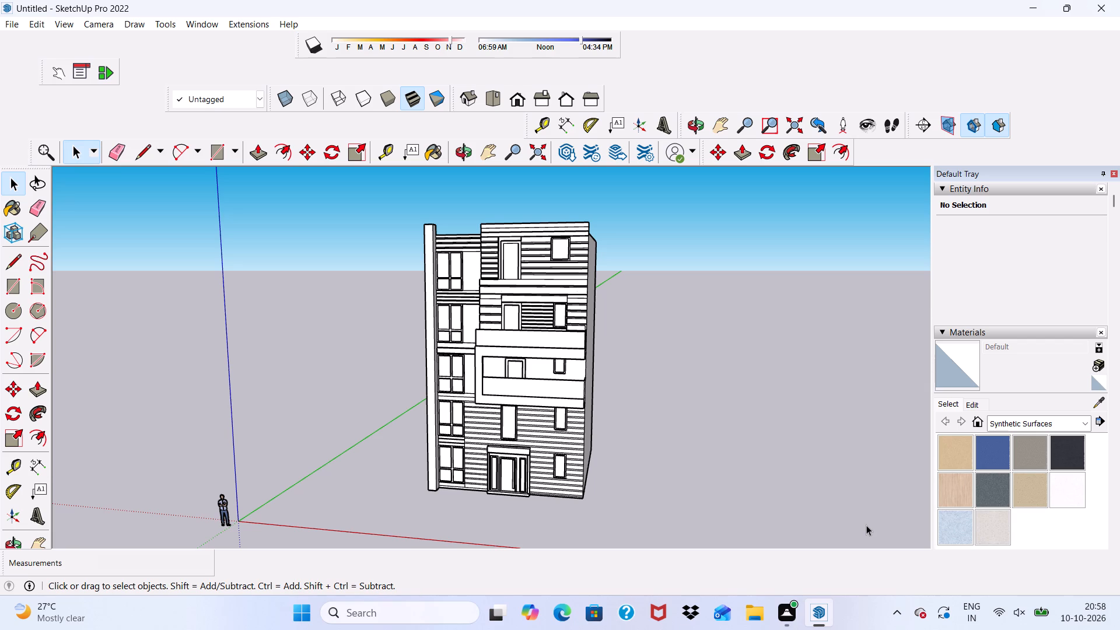
{"action": "scroll", "coordinate": [1119, 492], "scroll_direction": "down", "scroll_amount": 1}
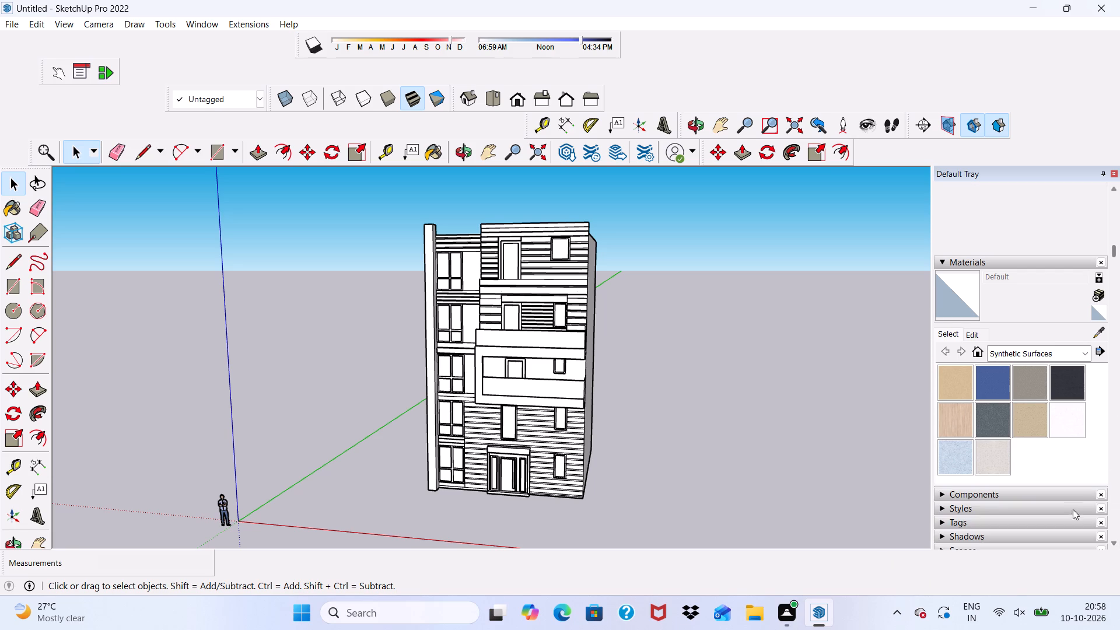
{"action": "scroll", "coordinate": [1119, 120], "scroll_direction": "up", "scroll_amount": 1}
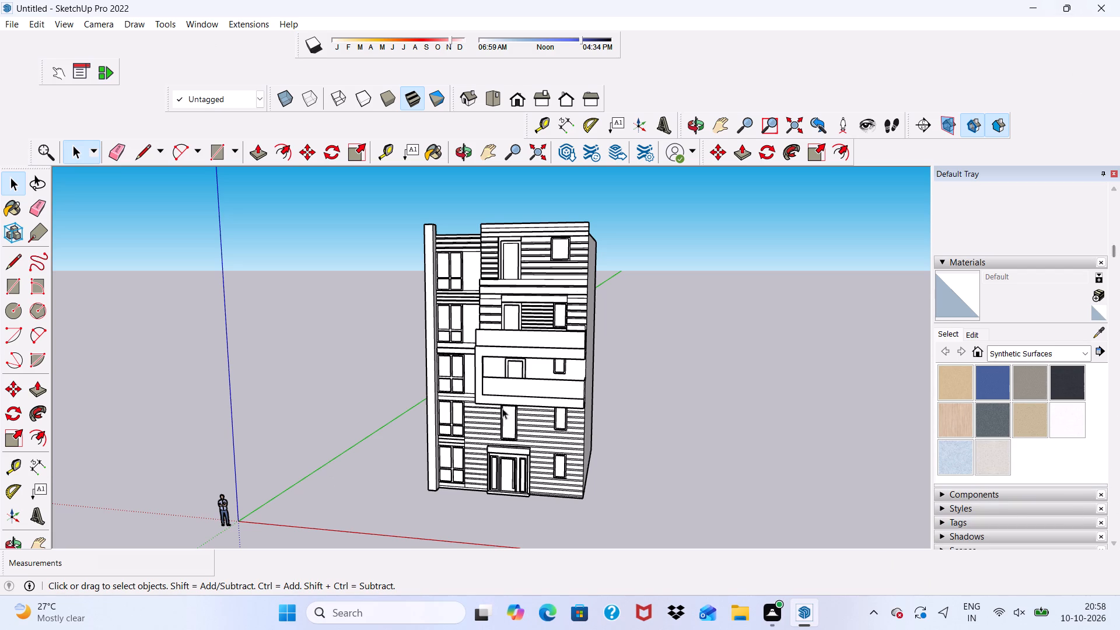
{"action": "left_click", "coordinate": [1065, 371]}
{"action": "scroll", "coordinate": [229, 318], "scroll_direction": "up", "scroll_amount": 4}
{"action": "scroll", "coordinate": [505, 550], "scroll_direction": "up", "scroll_amount": 14}
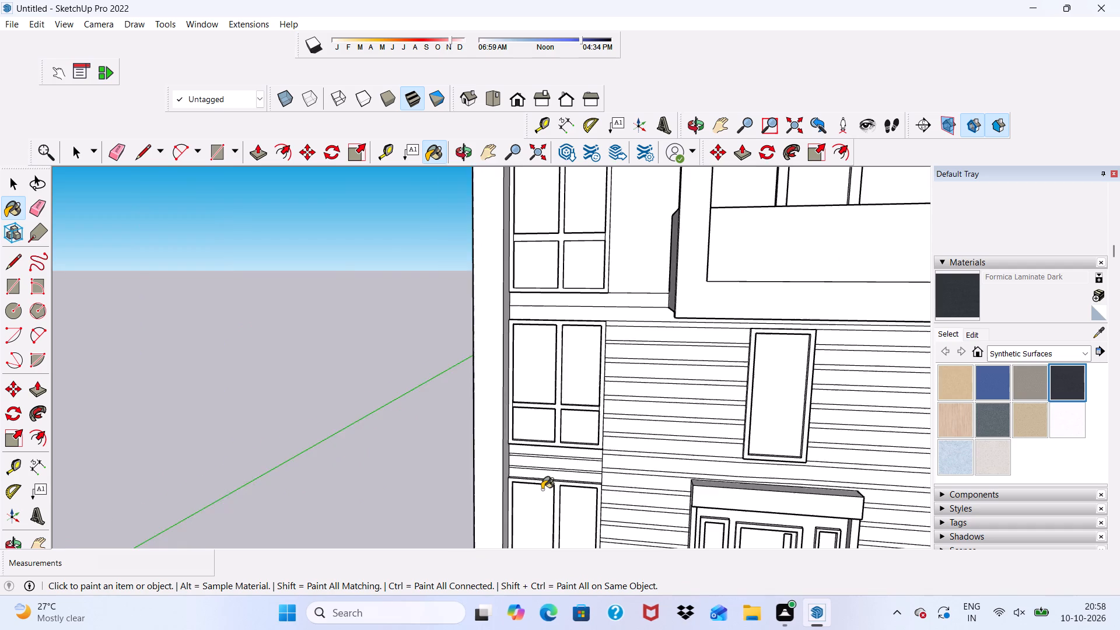
{"action": "scroll", "coordinate": [542, 489], "scroll_direction": "up", "scroll_amount": 8}
{"action": "left_click", "coordinate": [571, 499]}
{"action": "scroll", "coordinate": [573, 498], "scroll_direction": "up", "scroll_amount": 9}
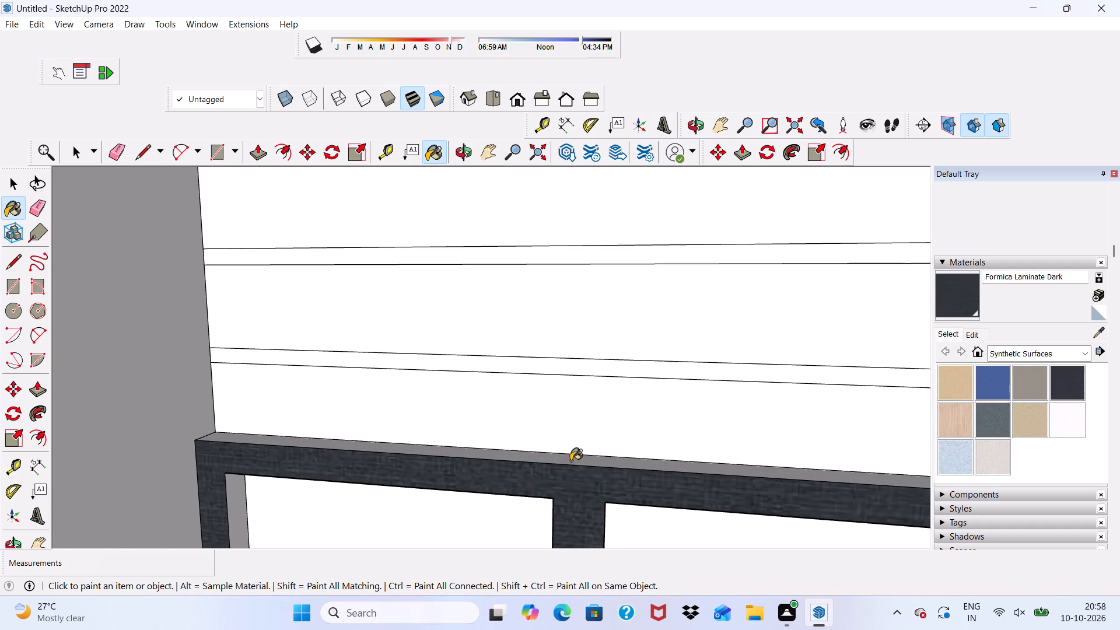
{"action": "left_click", "coordinate": [570, 461]}
Paint the crossbar's top faces and the mullion's pier-averse inner side in the upper panes with Formica Laminate Dark.
{"action": "scroll", "coordinate": [506, 437], "scroll_direction": "down", "scroll_amount": 17}
{"action": "scroll", "coordinate": [518, 556], "scroll_direction": "up", "scroll_amount": 7}
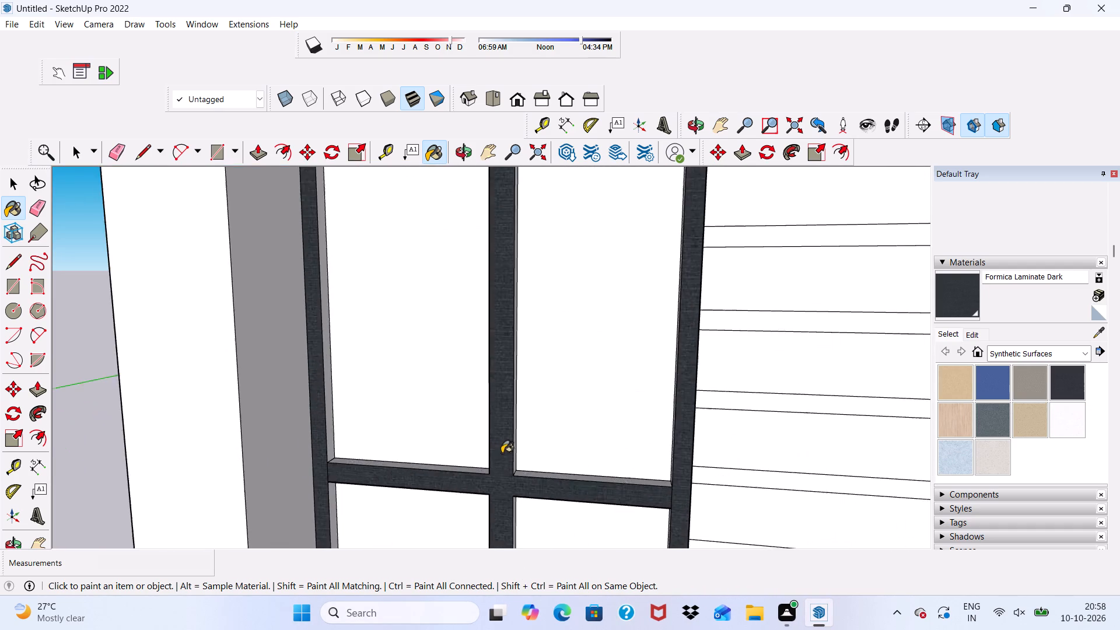
{"action": "scroll", "coordinate": [502, 453], "scroll_direction": "up", "scroll_amount": 11}
{"action": "left_click", "coordinate": [541, 487]}
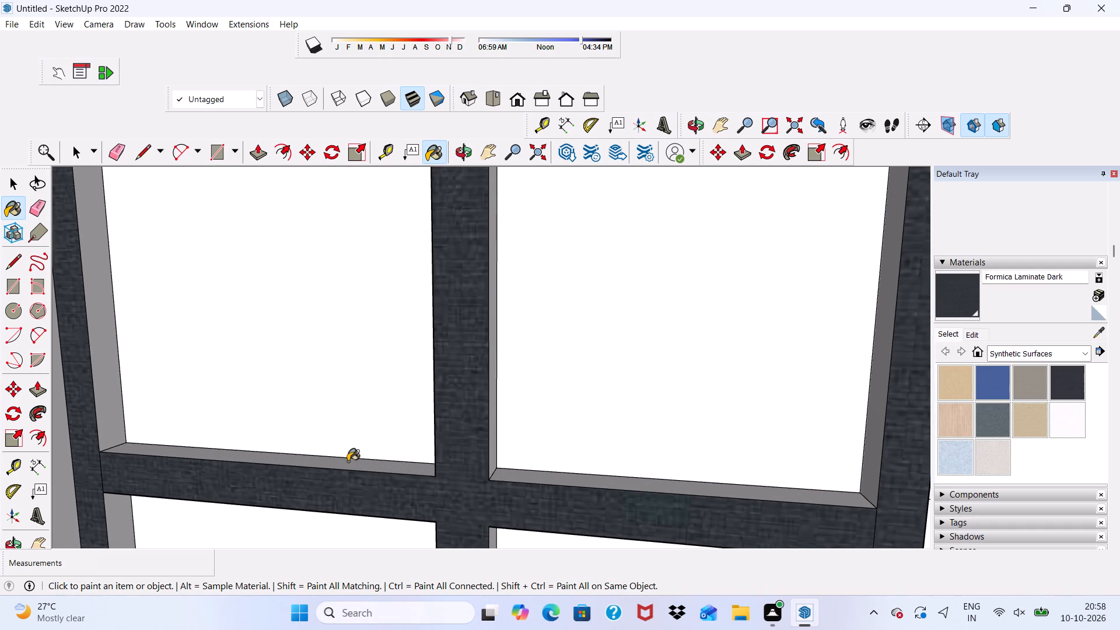
{"action": "left_click", "coordinate": [348, 461]}
{"action": "left_click", "coordinate": [513, 484]}
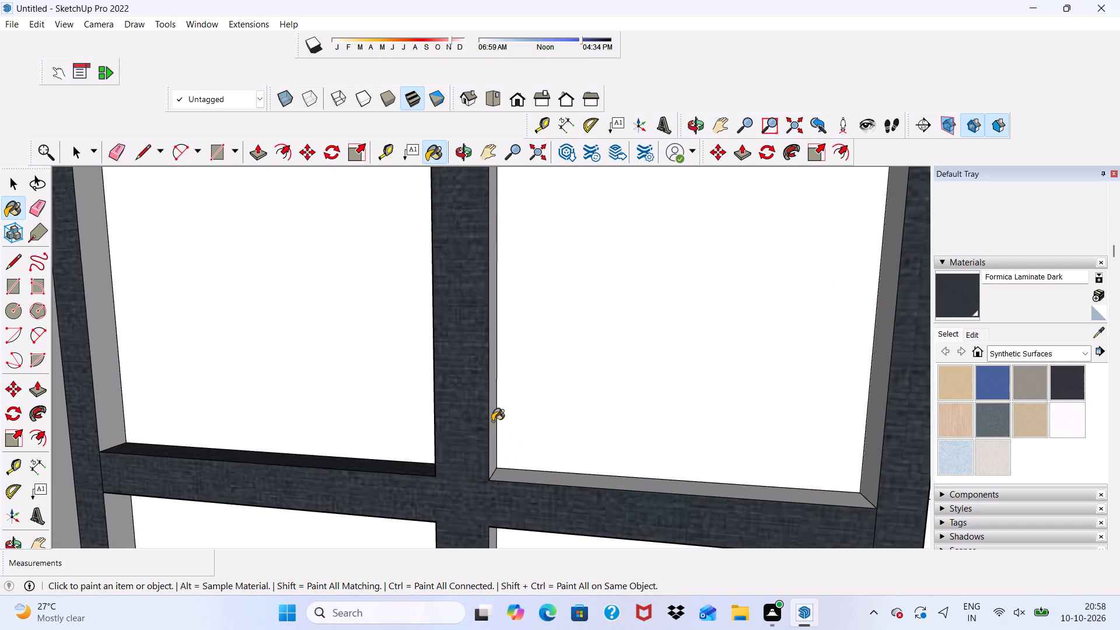
{"action": "left_click", "coordinate": [492, 421]}
{"action": "left_click", "coordinate": [514, 482]}
{"action": "left_click", "coordinate": [514, 478]}
Paint the inner faces of the cladding-side jamb and the mullion's pier-facing sides, upper and lower, with Formica Laminate Dark.
{"action": "scroll", "coordinate": [454, 460], "scroll_direction": "down", "scroll_amount": 3}
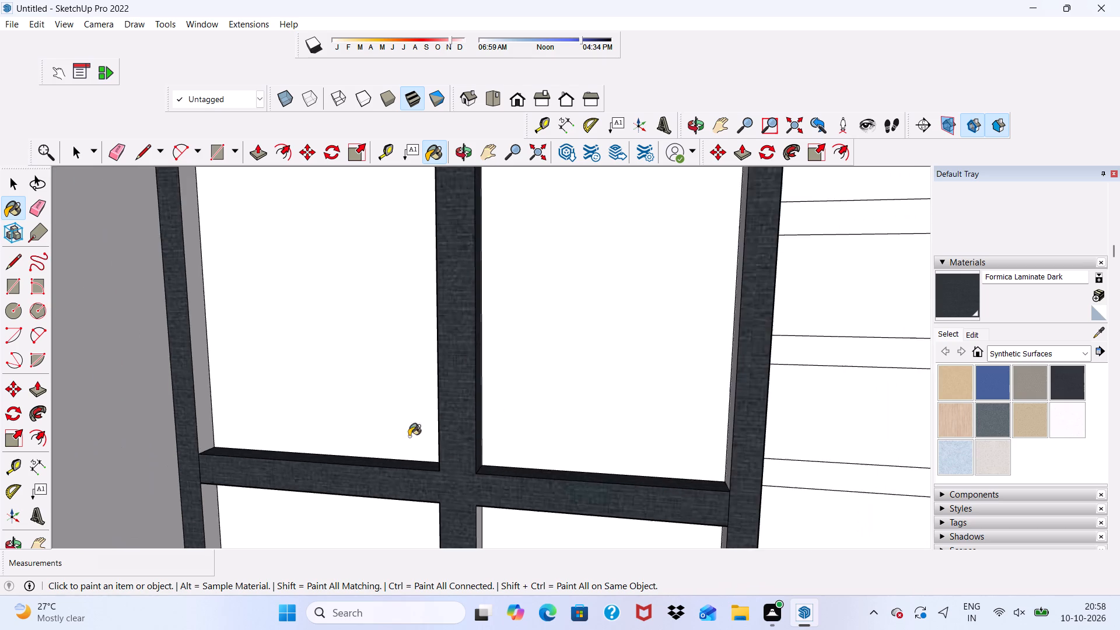
{"action": "scroll", "coordinate": [409, 436], "scroll_direction": "down", "scroll_amount": 3}
{"action": "middle_click_drag", "start_coordinate": [372, 409], "coordinate": [527, 412]}
{"action": "left_click", "coordinate": [643, 383]}
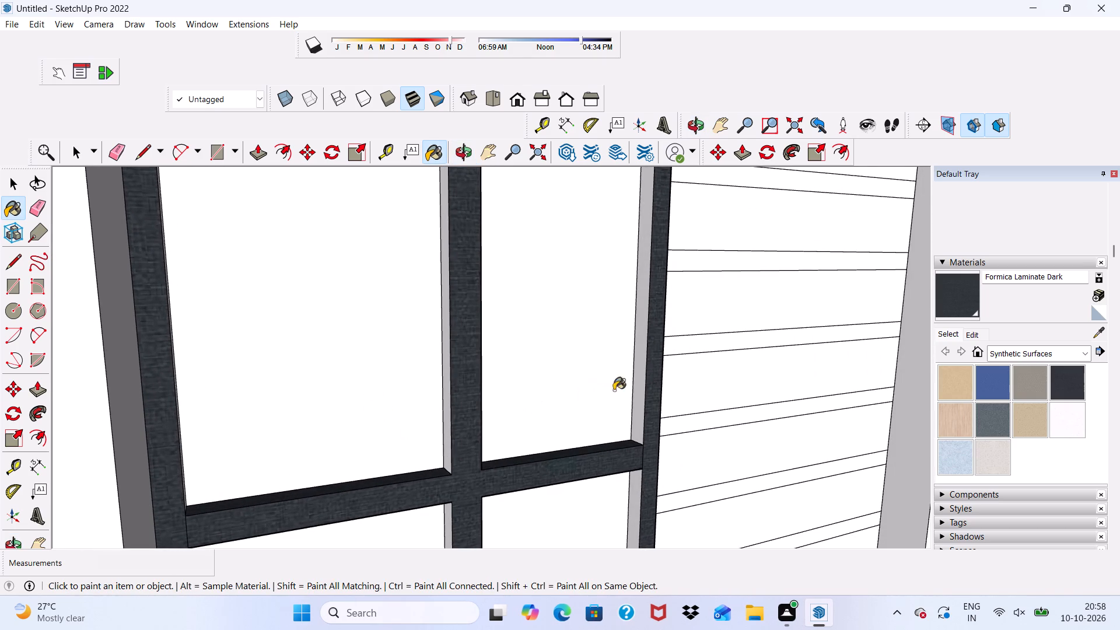
{"action": "left_click", "coordinate": [447, 394]}
{"action": "scroll", "coordinate": [628, 522], "scroll_direction": "up", "scroll_amount": 2}
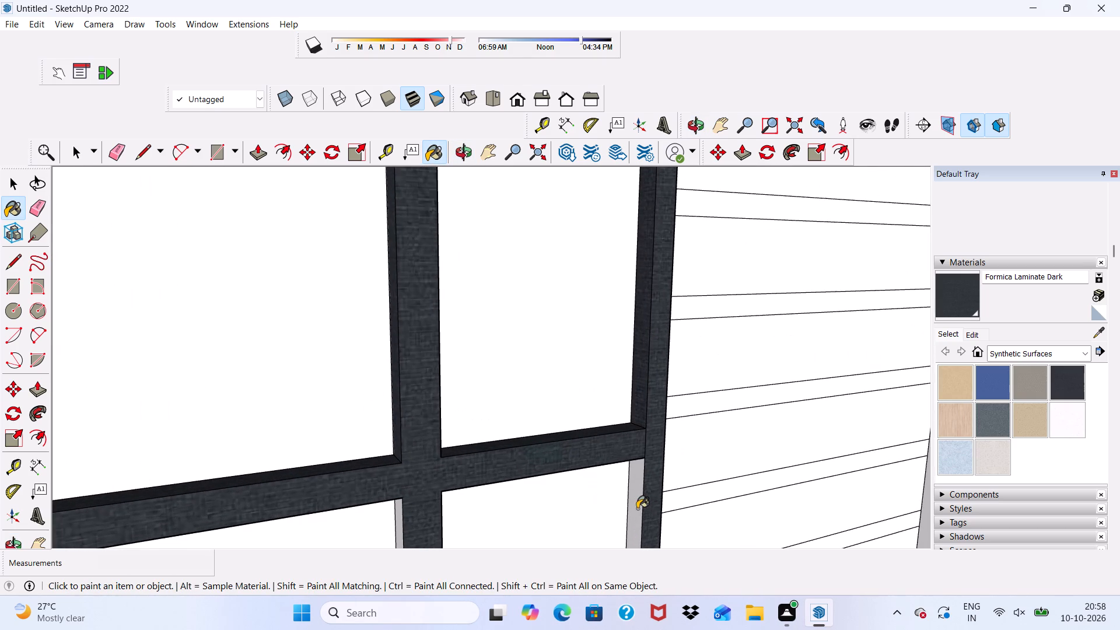
{"action": "left_click", "coordinate": [638, 508]}
{"action": "scroll", "coordinate": [572, 415], "scroll_direction": "down", "scroll_amount": 10}
{"action": "scroll", "coordinate": [482, 508], "scroll_direction": "up", "scroll_amount": 4}
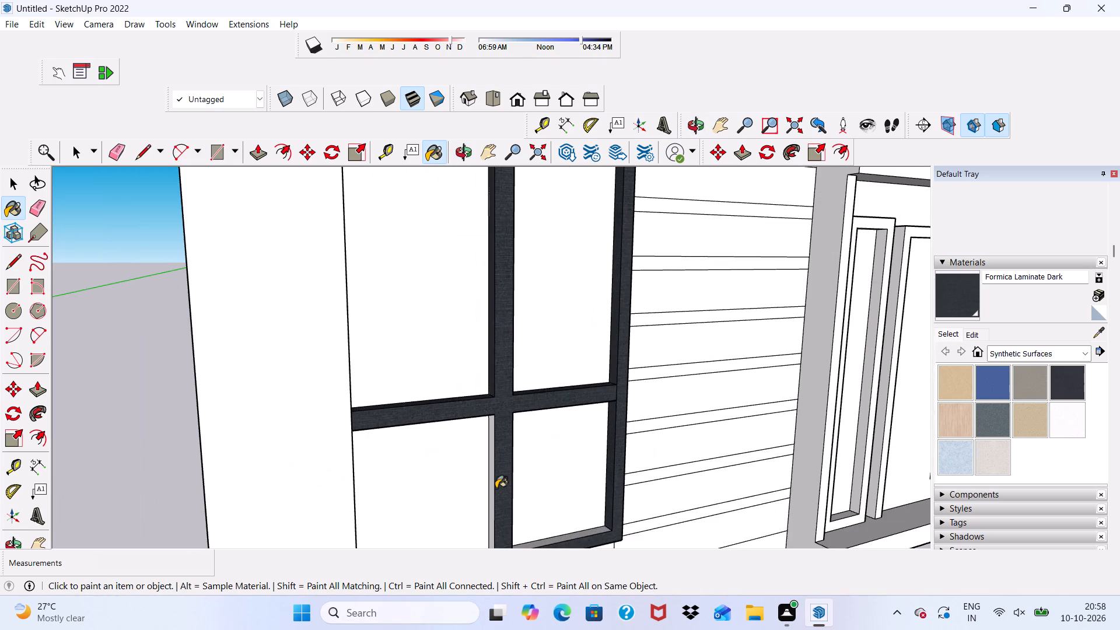
{"action": "scroll", "coordinate": [495, 494], "scroll_direction": "up", "scroll_amount": 5}
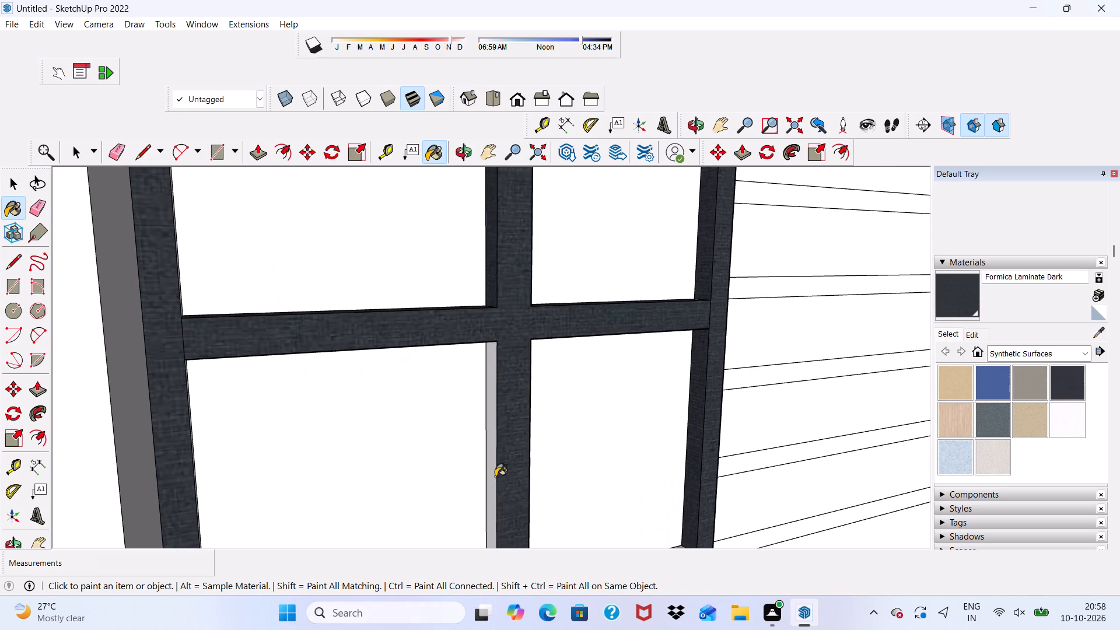
{"action": "left_click", "coordinate": [491, 477]}
Paint both inner sill faces and the lower mullion's remaining side on the ground-floor window frame with Formica Laminate Dark.
{"action": "scroll", "coordinate": [488, 449], "scroll_direction": "down", "scroll_amount": 9}
{"action": "middle_click_drag", "start_coordinate": [566, 500], "coordinate": [565, 521]}
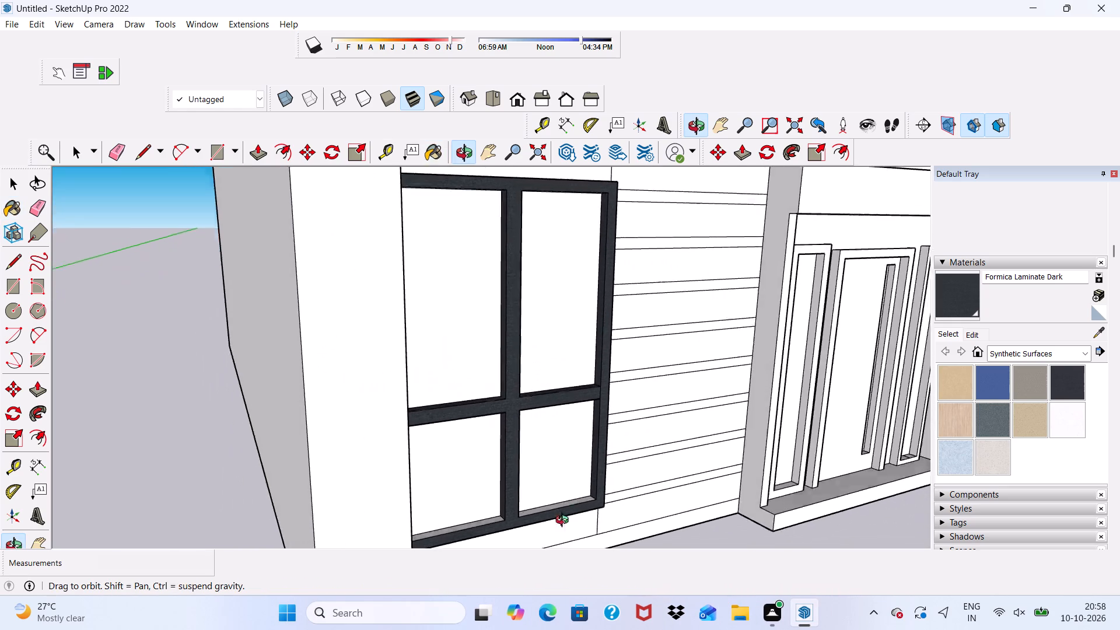
{"action": "middle_click_drag", "start_coordinate": [565, 521], "coordinate": [435, 576]}
{"action": "scroll", "coordinate": [503, 514], "scroll_direction": "up", "scroll_amount": 7}
{"action": "left_click", "coordinate": [458, 528]}
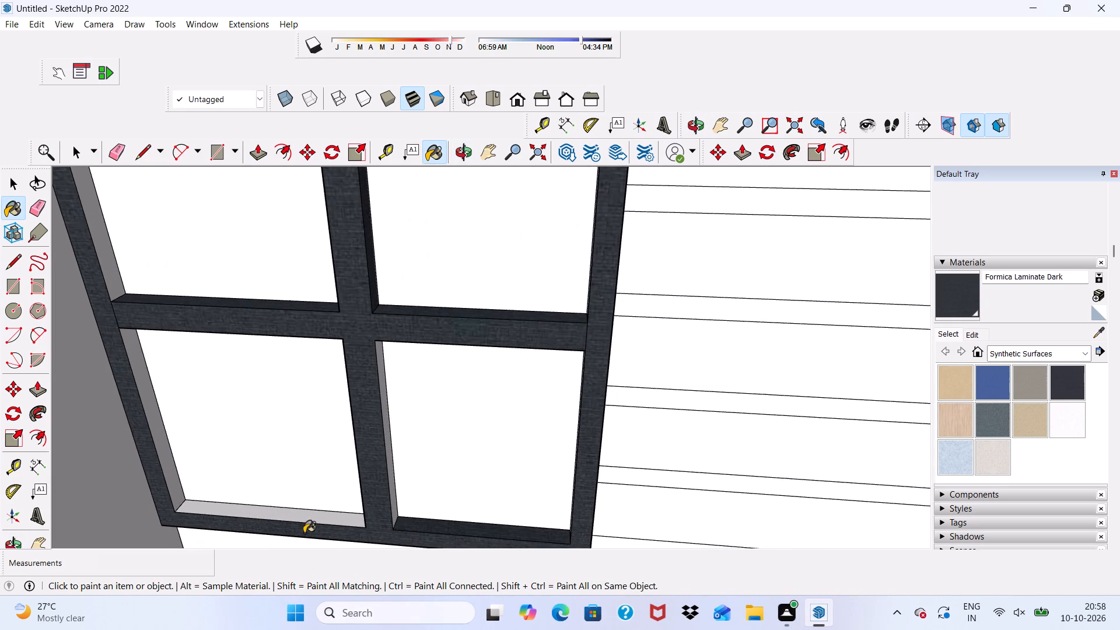
{"action": "left_click", "coordinate": [302, 516]}
{"action": "scroll", "coordinate": [400, 481], "scroll_direction": "up", "scroll_amount": 5}
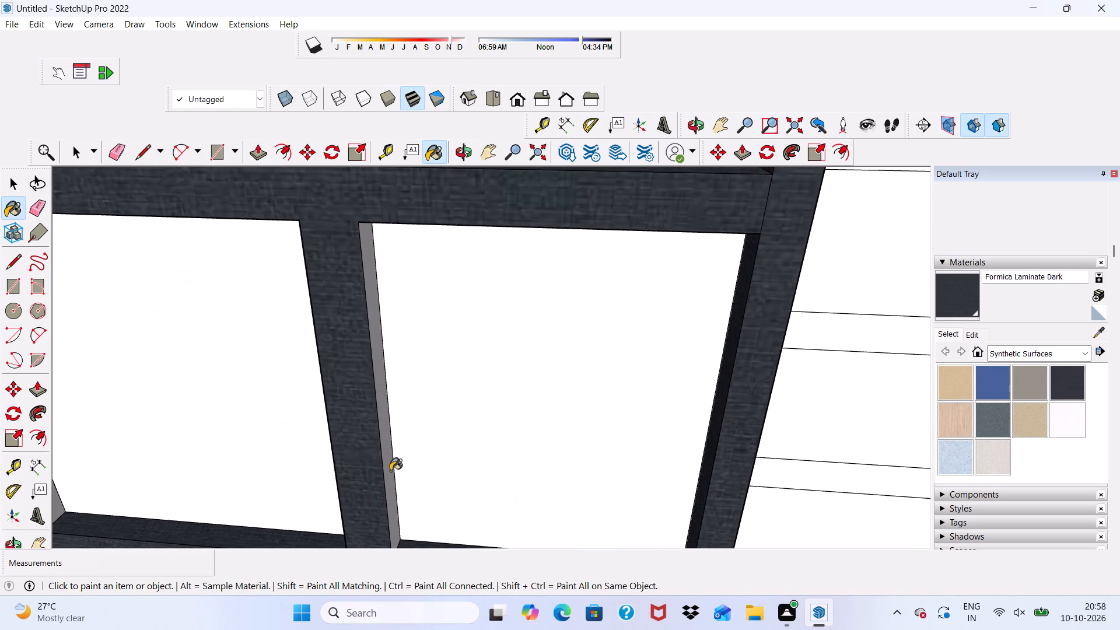
{"action": "left_click", "coordinate": [390, 471]}
Paint the lower and upper inner faces of the jamb beside the corner pier with Formica Laminate Dark.
{"action": "scroll", "coordinate": [413, 467], "scroll_direction": "down", "scroll_amount": 7}
{"action": "scroll", "coordinate": [156, 371], "scroll_direction": "up", "scroll_amount": 3}
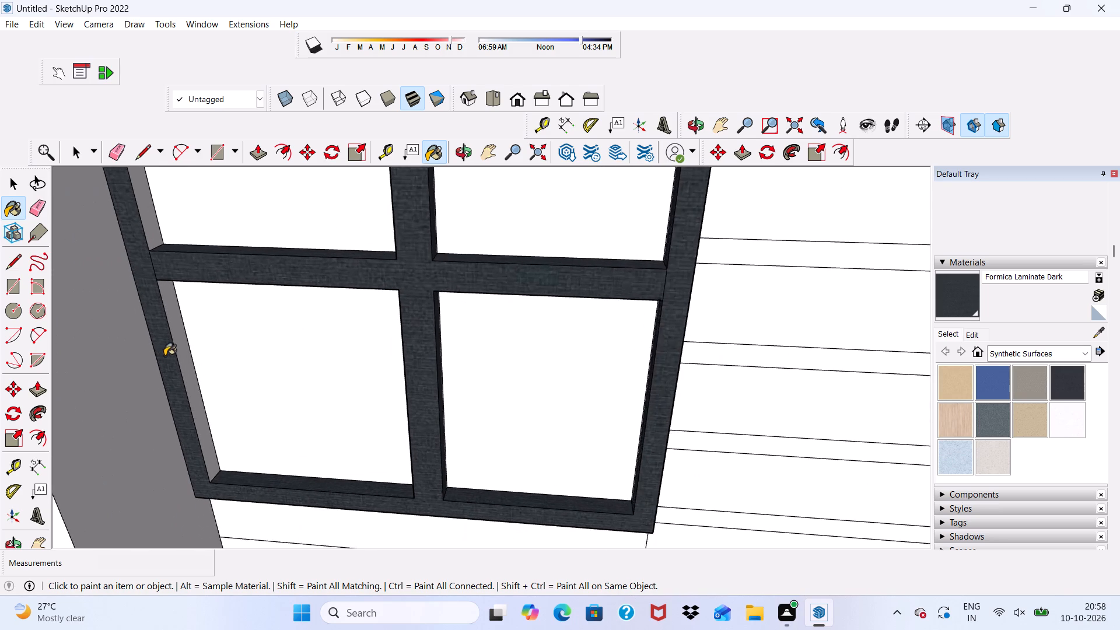
{"action": "left_click", "coordinate": [177, 348]}
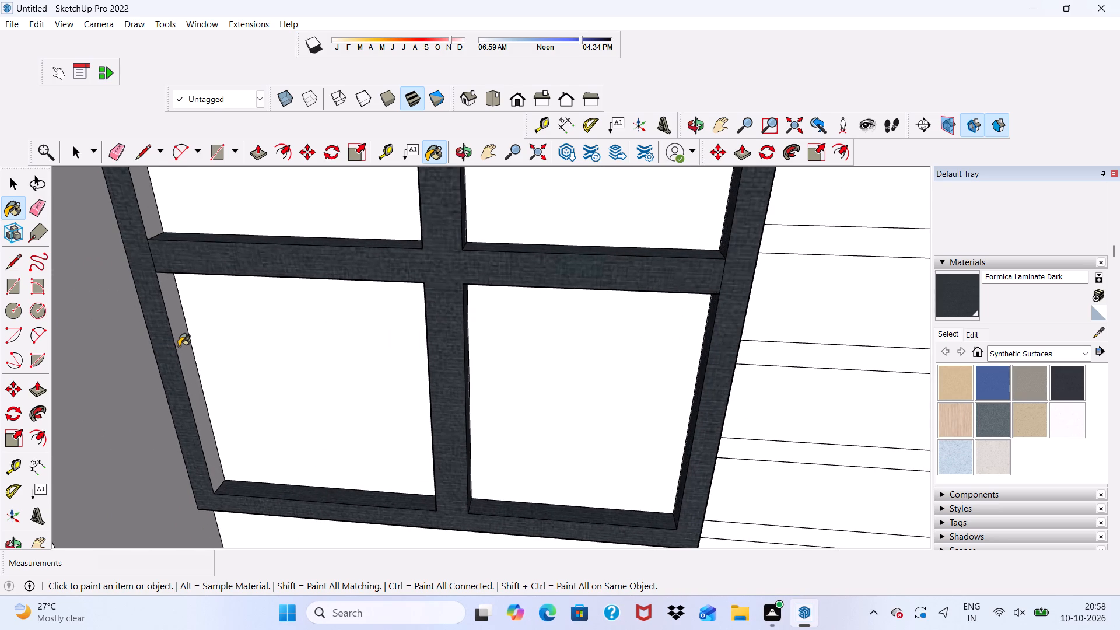
{"action": "scroll", "coordinate": [181, 346], "scroll_direction": "up", "scroll_amount": 6}
{"action": "left_click", "coordinate": [183, 340]}
{"action": "scroll", "coordinate": [183, 358], "scroll_direction": "down", "scroll_amount": 5}
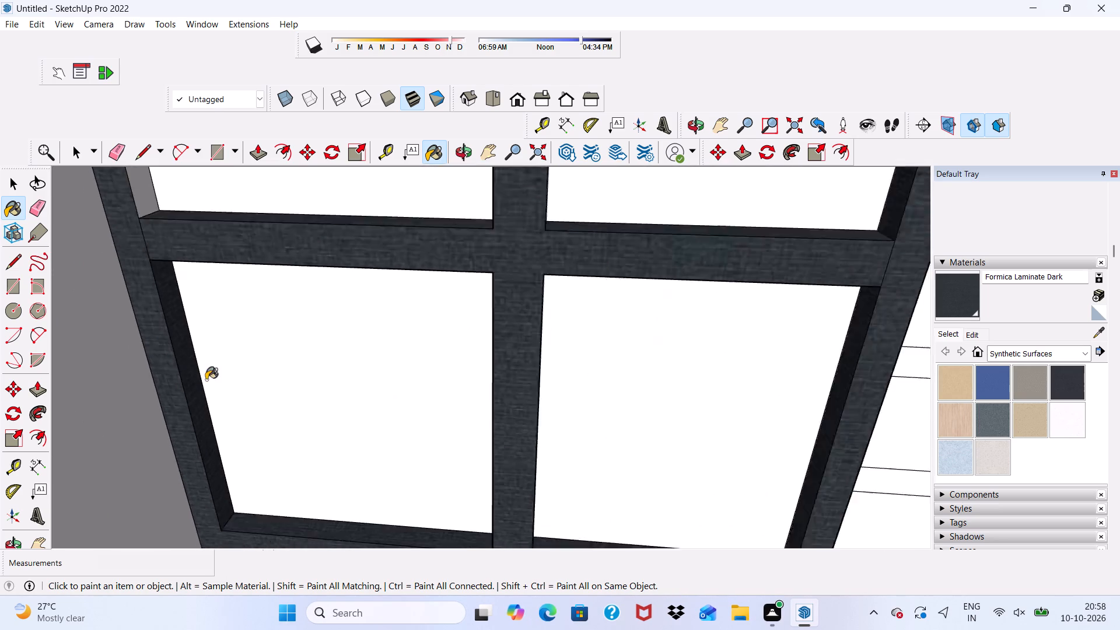
{"action": "scroll", "coordinate": [206, 380], "scroll_direction": "down", "scroll_amount": 1}
{"action": "scroll", "coordinate": [230, 333], "scroll_direction": "down", "scroll_amount": 5}
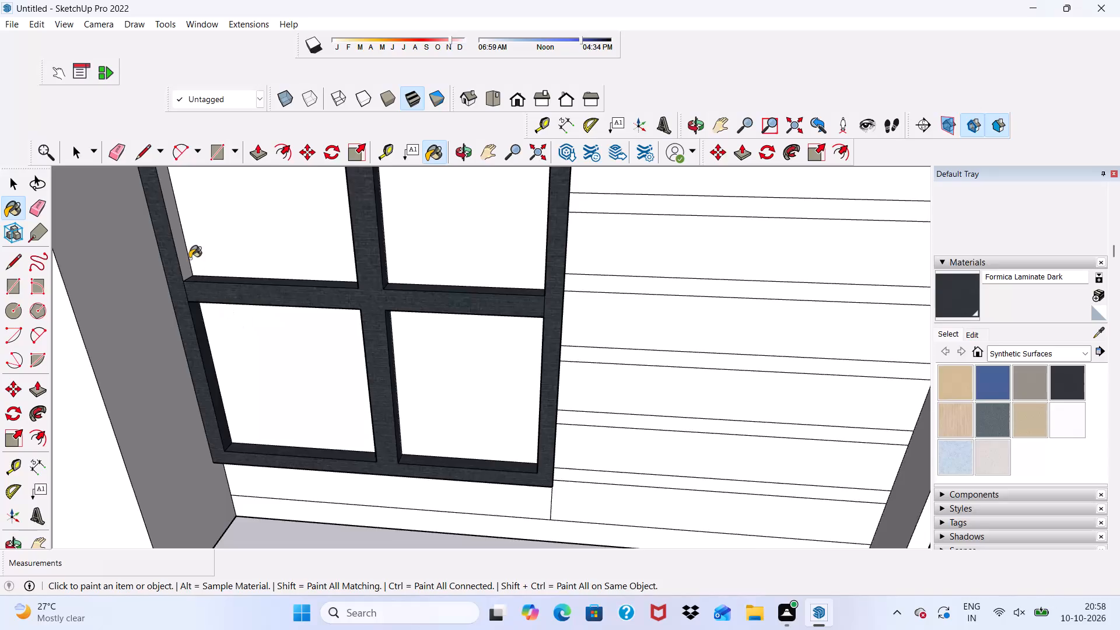
{"action": "scroll", "coordinate": [188, 253], "scroll_direction": "up", "scroll_amount": 5}
{"action": "left_click", "coordinate": [176, 248]}
Paint the ground-floor window frame's outer side face toward the wall cladding with Formica Laminate Dark.
{"action": "scroll", "coordinate": [180, 261], "scroll_direction": "down", "scroll_amount": 6}
{"action": "scroll", "coordinate": [240, 264], "scroll_direction": "down", "scroll_amount": 7}
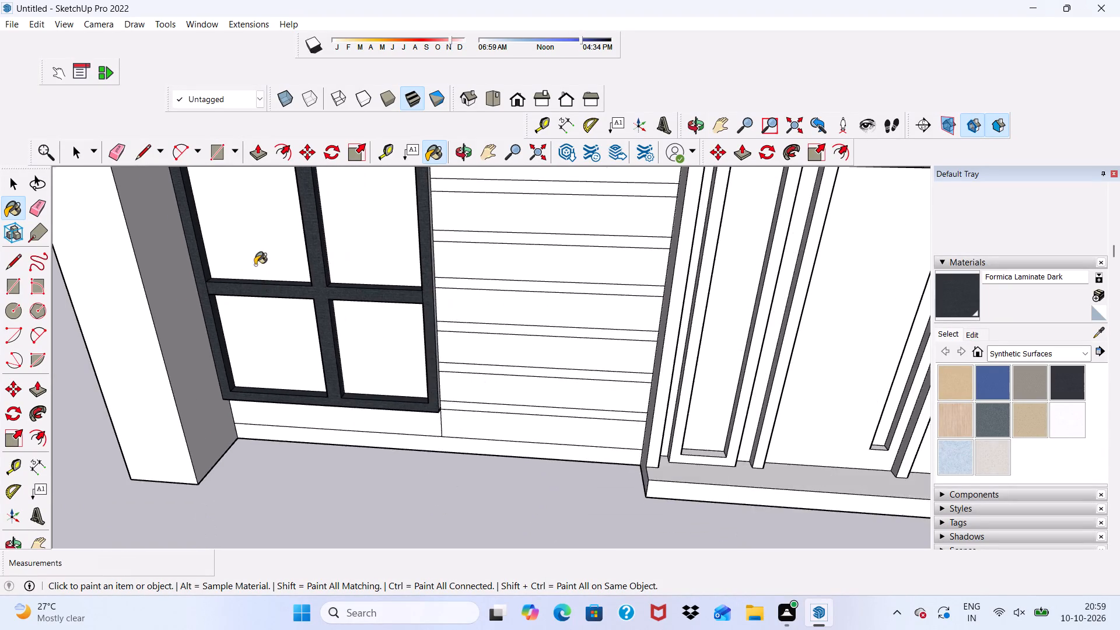
{"action": "scroll", "coordinate": [255, 265], "scroll_direction": "down", "scroll_amount": 9}
{"action": "middle_click_drag", "start_coordinate": [293, 288], "coordinate": [570, 221]}
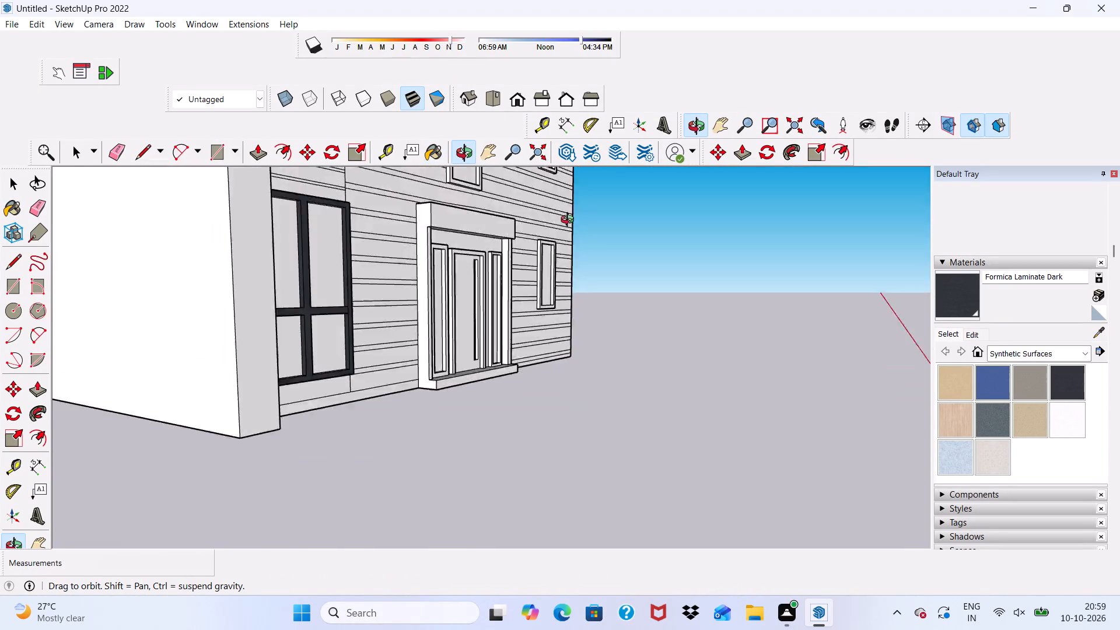
{"action": "middle_click_drag", "start_coordinate": [570, 221], "coordinate": [209, 246]}
{"action": "scroll", "coordinate": [178, 227], "scroll_direction": "up", "scroll_amount": 17}
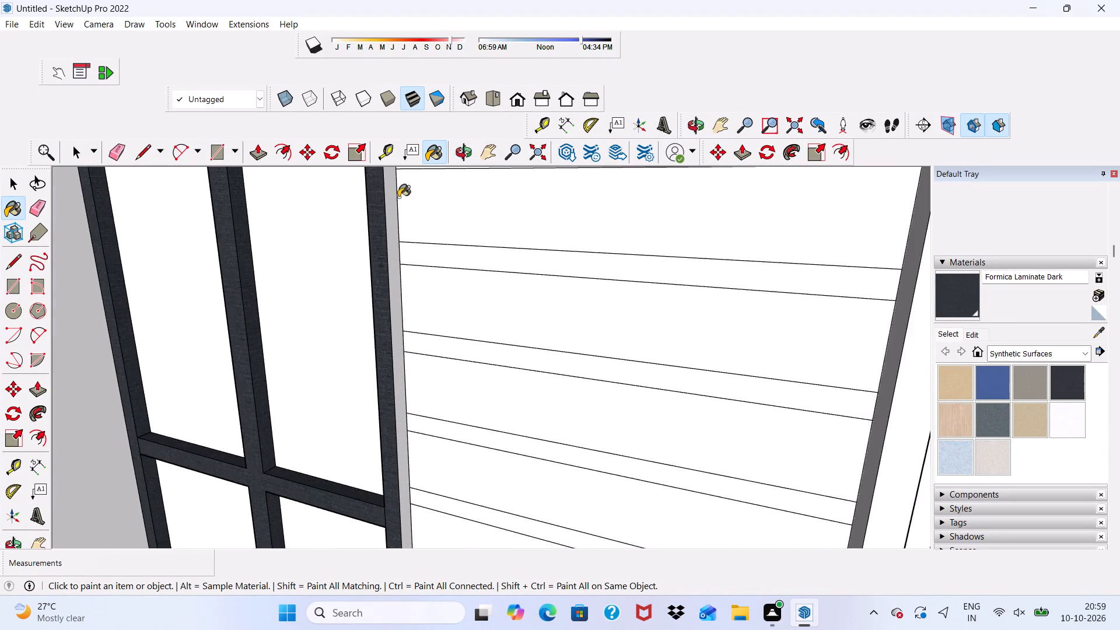
{"action": "scroll", "coordinate": [398, 197], "scroll_direction": "up", "scroll_amount": 4}
{"action": "left_click", "coordinate": [388, 213]}
Paint the underside of the ground-floor window frame's bottom rail and both crossbar undersides with Formica Laminate Dark.
{"action": "scroll", "coordinate": [388, 213], "scroll_direction": "down", "scroll_amount": 11}
{"action": "middle_click_drag", "start_coordinate": [330, 395], "coordinate": [369, 251]}
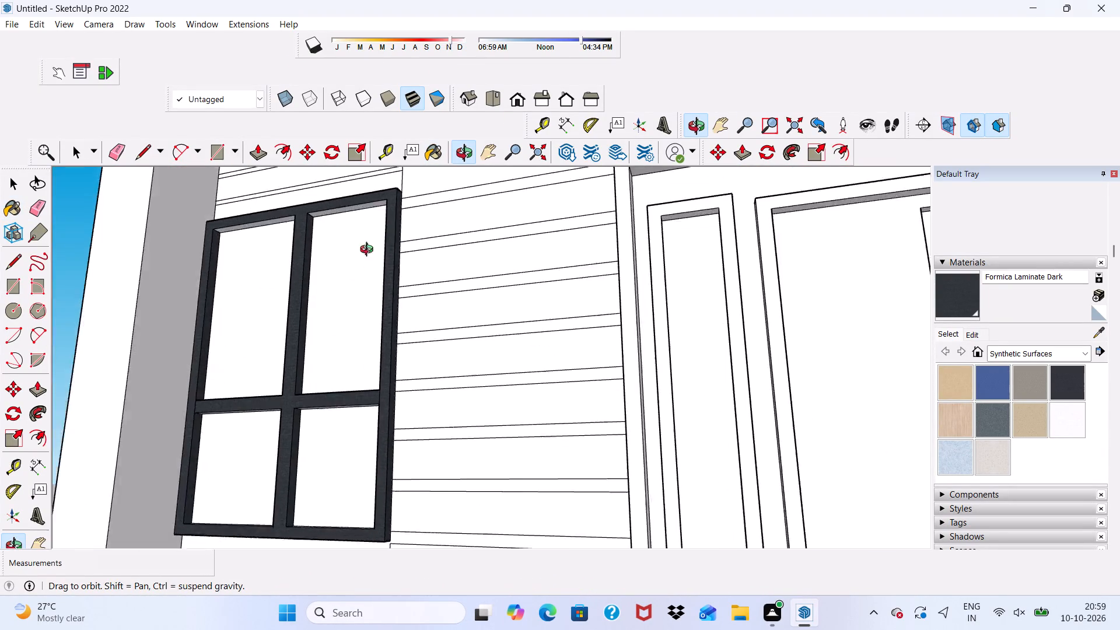
{"action": "middle_click_drag", "start_coordinate": [369, 251], "coordinate": [401, 182]}
{"action": "scroll", "coordinate": [304, 629], "scroll_direction": "up", "scroll_amount": 5}
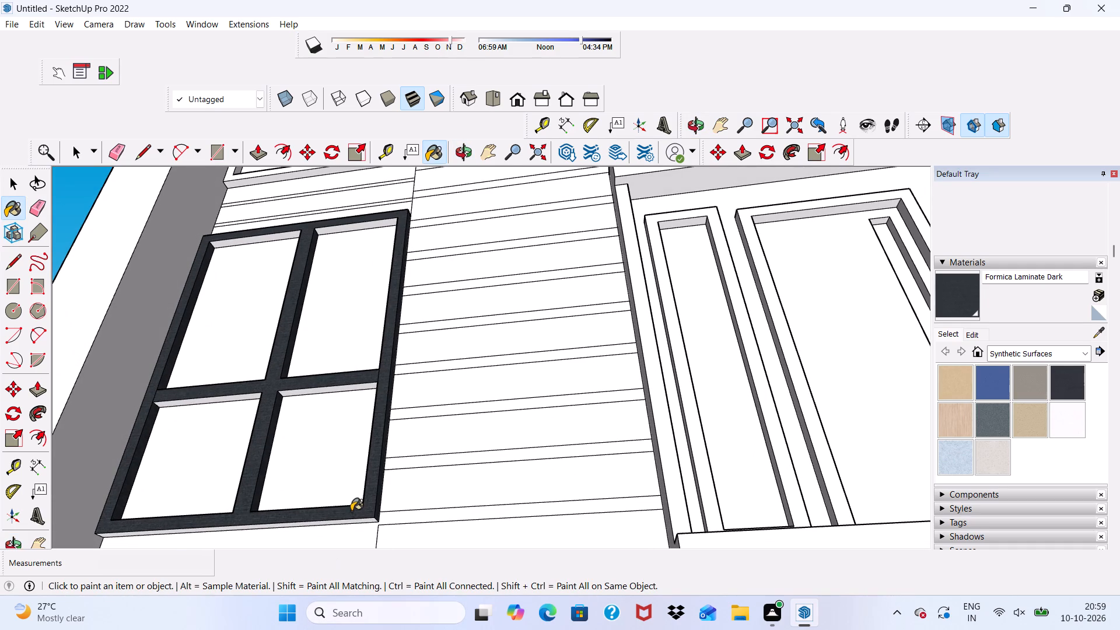
{"action": "scroll", "coordinate": [358, 523], "scroll_direction": "up", "scroll_amount": 9}
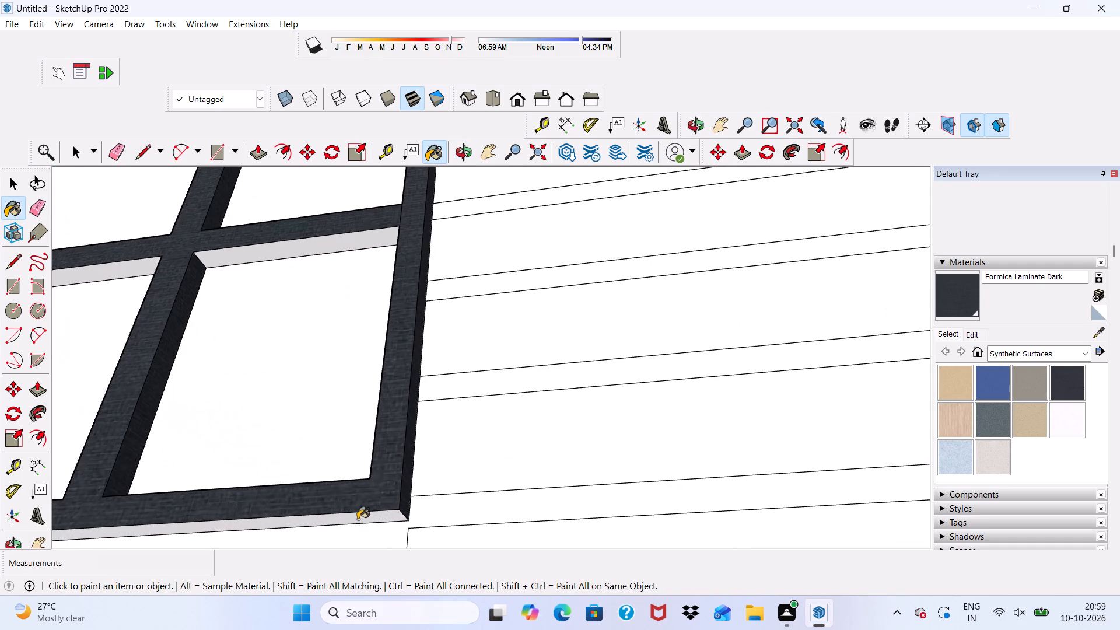
{"action": "left_click", "coordinate": [358, 519]}
{"action": "left_click", "coordinate": [322, 240]}
{"action": "scroll", "coordinate": [325, 248], "scroll_direction": "down", "scroll_amount": 8}
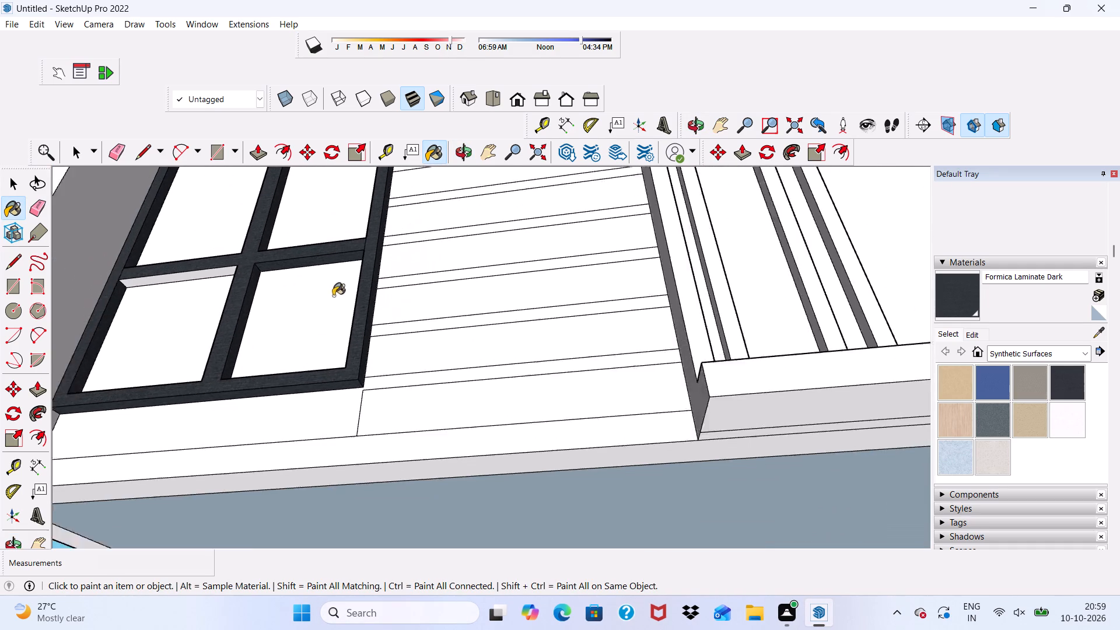
{"action": "scroll", "coordinate": [333, 296], "scroll_direction": "down", "scroll_amount": 3}
{"action": "scroll", "coordinate": [233, 248], "scroll_direction": "up", "scroll_amount": 4}
{"action": "scroll", "coordinate": [212, 313], "scroll_direction": "up", "scroll_amount": 2}
{"action": "left_click", "coordinate": [209, 301]}
Paint both undersides of the ground-floor window frame's top rail with Formica Laminate Dark.
{"action": "scroll", "coordinate": [220, 331], "scroll_direction": "down", "scroll_amount": 10}
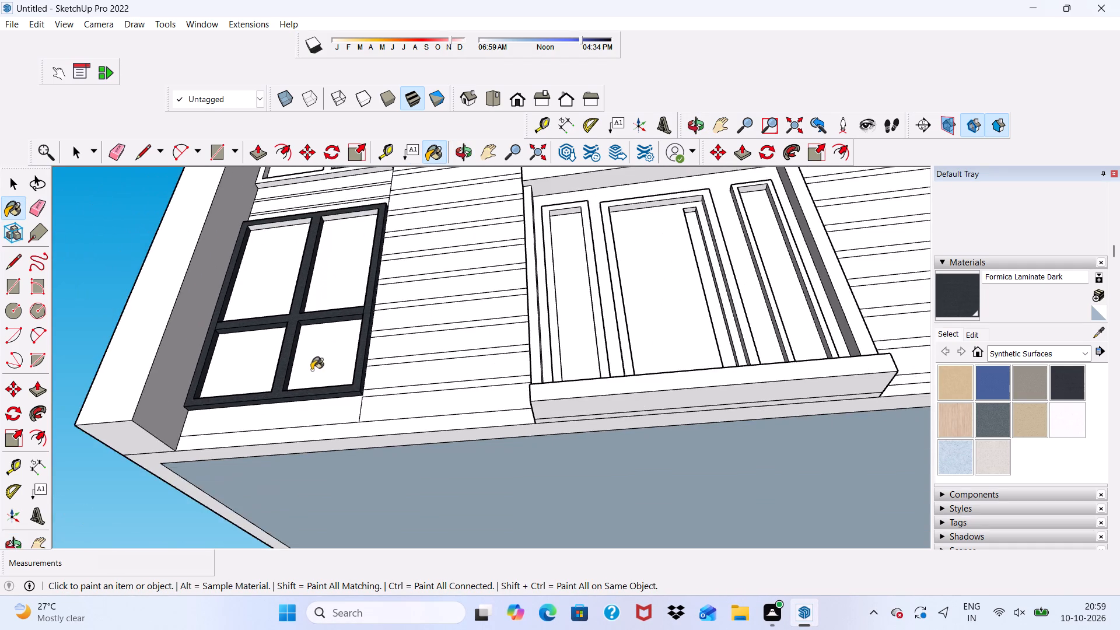
{"action": "scroll", "coordinate": [331, 240], "scroll_direction": "up", "scroll_amount": 10}
{"action": "left_click", "coordinate": [354, 213]}
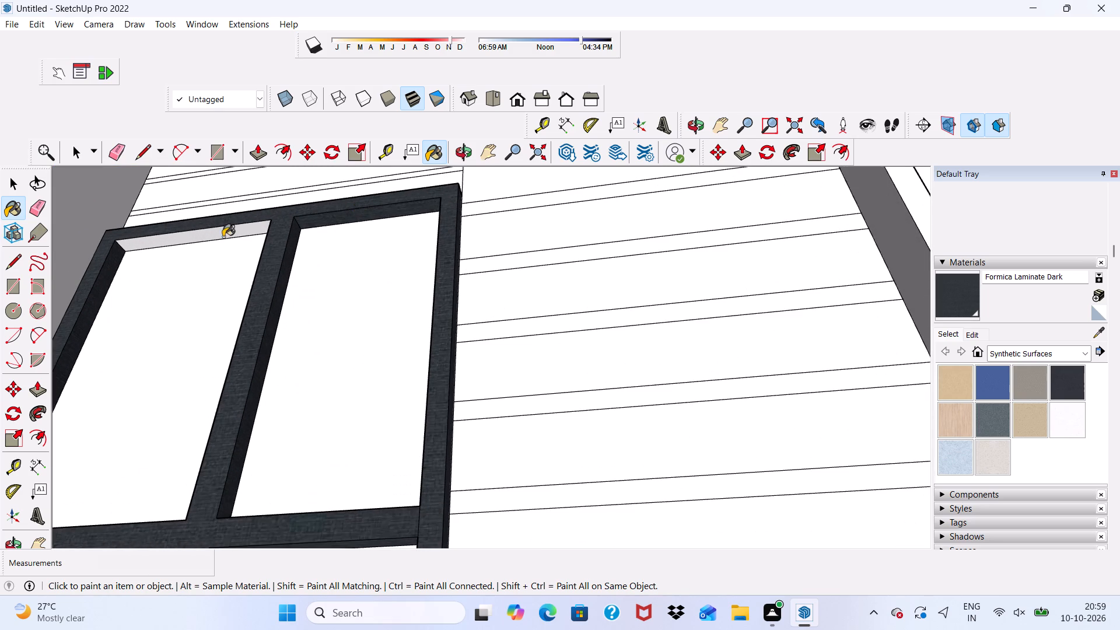
{"action": "left_click", "coordinate": [238, 229]}
Paint the front face and bottom-rail underside of the corner window frame one floor above with Formica Laminate Dark.
{"action": "scroll", "coordinate": [244, 314], "scroll_direction": "down", "scroll_amount": 17}
{"action": "scroll", "coordinate": [288, 278], "scroll_direction": "up", "scroll_amount": 4}
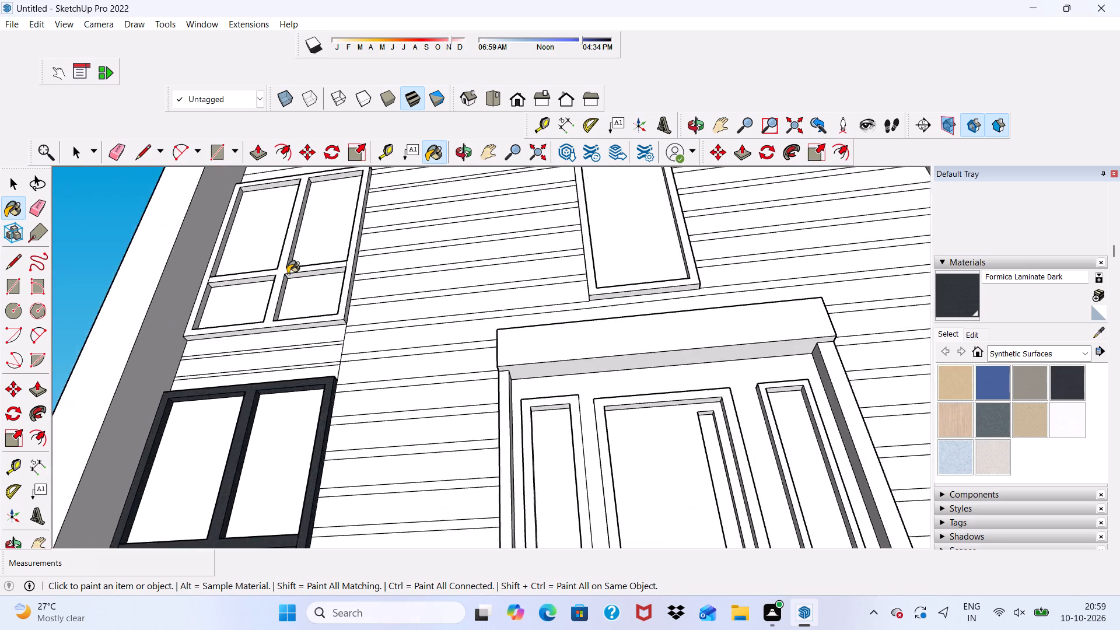
{"action": "scroll", "coordinate": [288, 274], "scroll_direction": "up", "scroll_amount": 11}
{"action": "left_click", "coordinate": [268, 295]}
{"action": "scroll", "coordinate": [252, 371], "scroll_direction": "up", "scroll_amount": 1}
{"action": "left_click", "coordinate": [256, 379]}
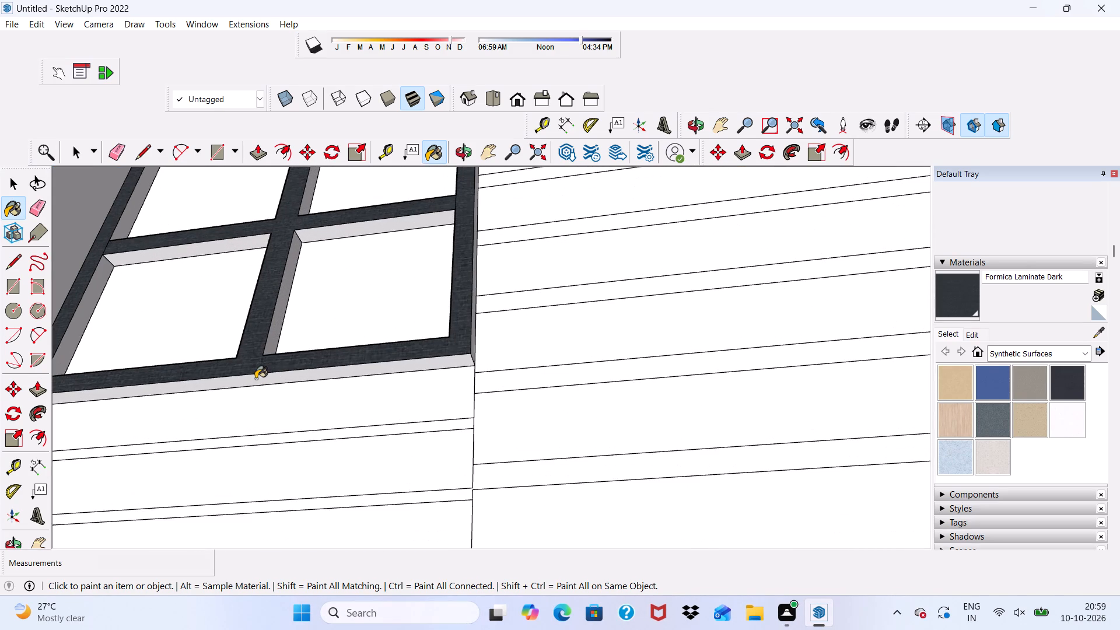
Paint the first-floor corner window frame's crossbar undersides, mullion sides and left jamb inner faces with Formica Laminate Dark.
{"action": "left_click", "coordinate": [338, 229]}
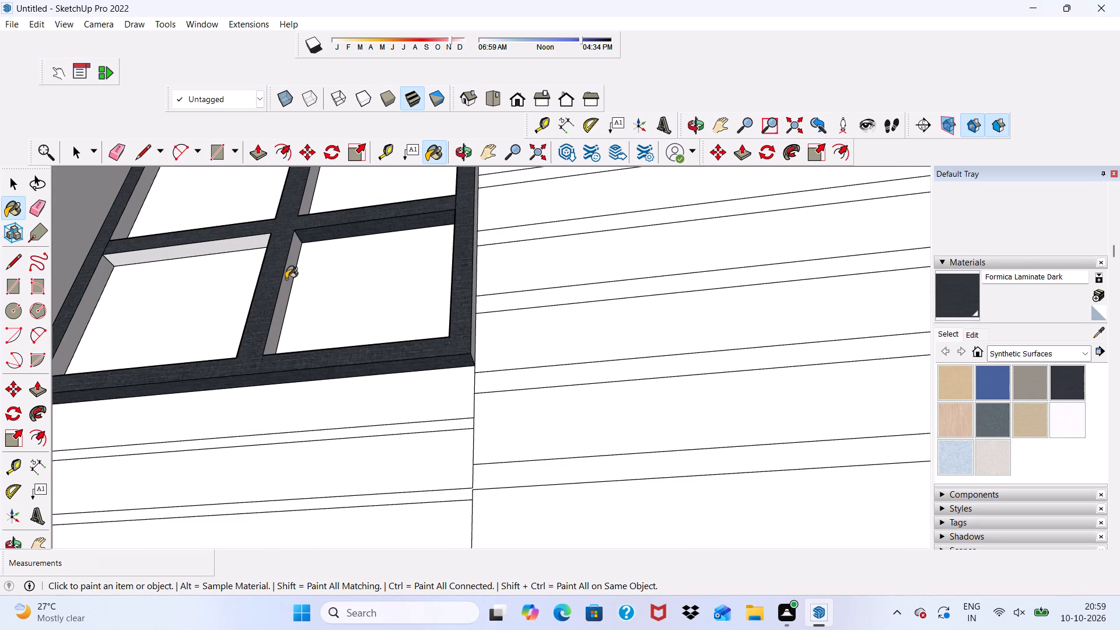
{"action": "left_click", "coordinate": [286, 279]}
{"action": "left_click", "coordinate": [239, 245]}
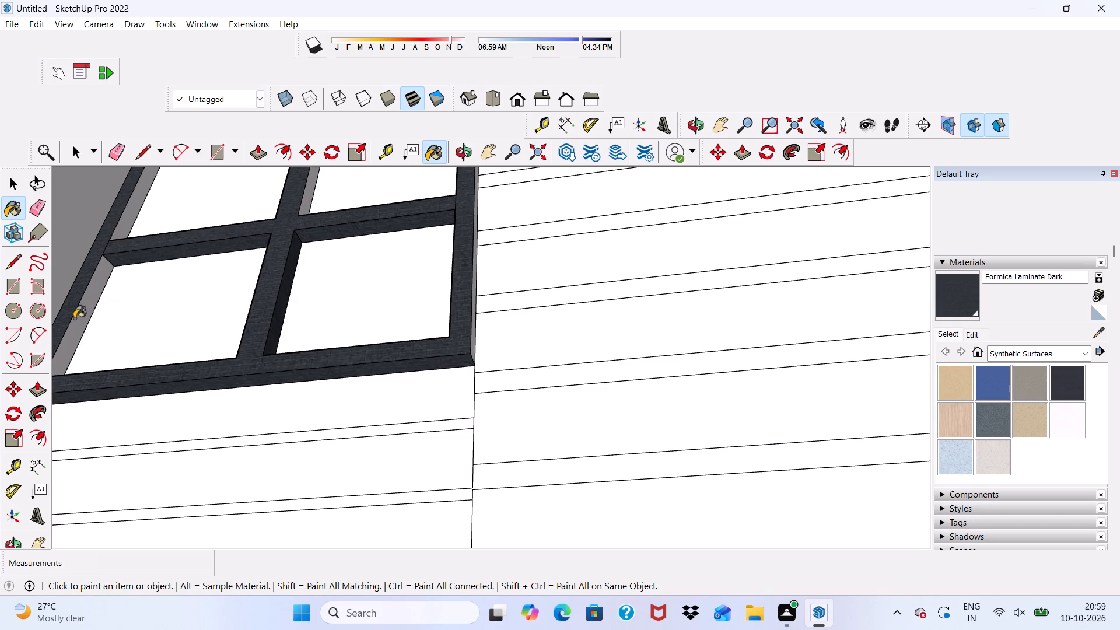
{"action": "left_click", "coordinate": [74, 318]}
{"action": "left_click", "coordinate": [122, 223]}
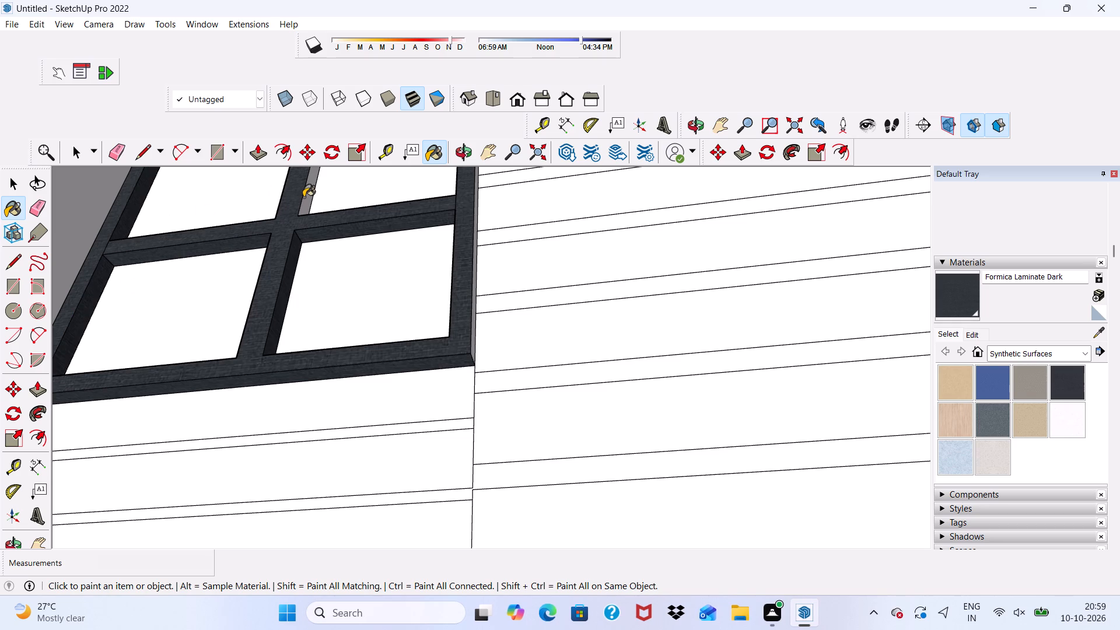
{"action": "left_click", "coordinate": [303, 197]}
{"action": "scroll", "coordinate": [292, 225], "scroll_direction": "down", "scroll_amount": 4}
{"action": "scroll", "coordinate": [300, 195], "scroll_direction": "up", "scroll_amount": 9}
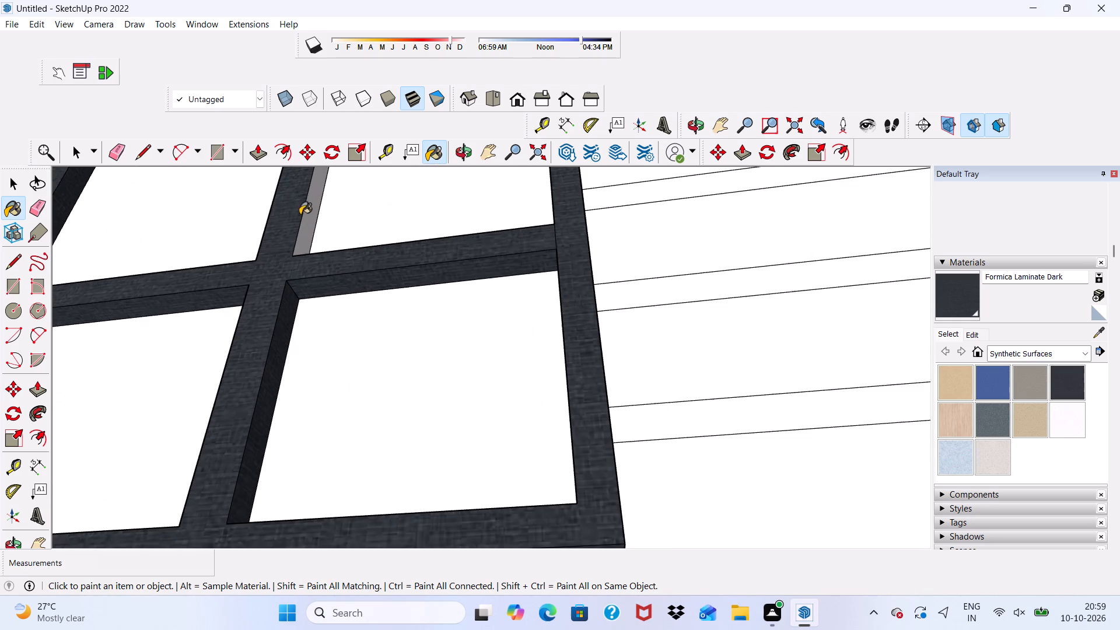
{"action": "left_click", "coordinate": [303, 219]}
Paint the first-floor window frame's outer side face toward the wall cladding with Formica Laminate Dark.
{"action": "scroll", "coordinate": [301, 218], "scroll_direction": "down", "scroll_amount": 10}
{"action": "scroll", "coordinate": [365, 320], "scroll_direction": "up", "scroll_amount": 8}
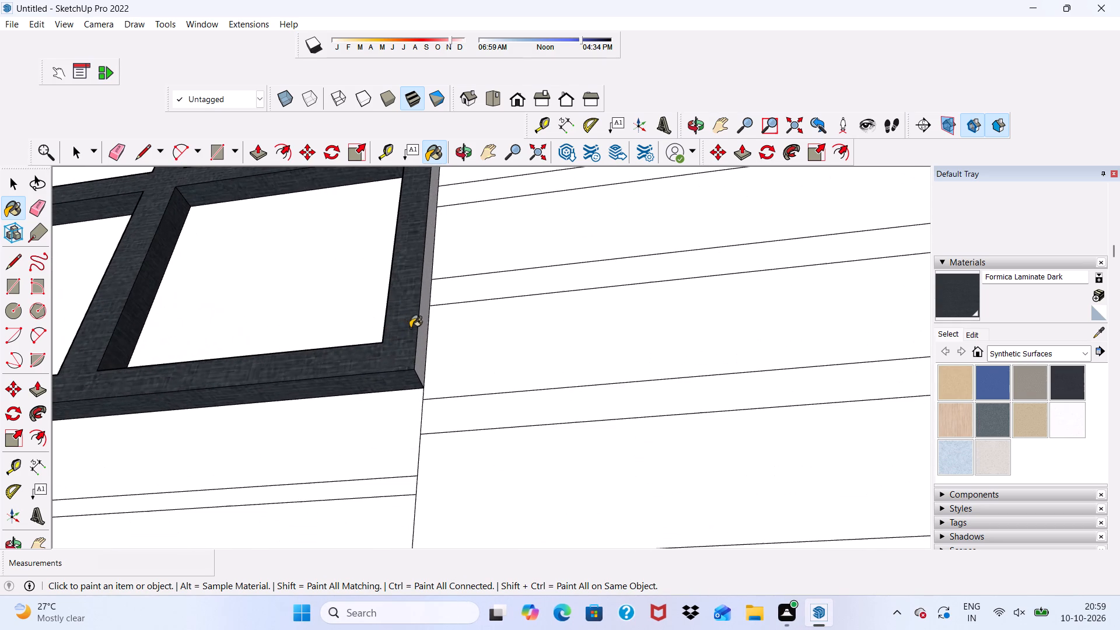
{"action": "left_click", "coordinate": [422, 332]}
{"action": "scroll", "coordinate": [422, 338], "scroll_direction": "down", "scroll_amount": 4}
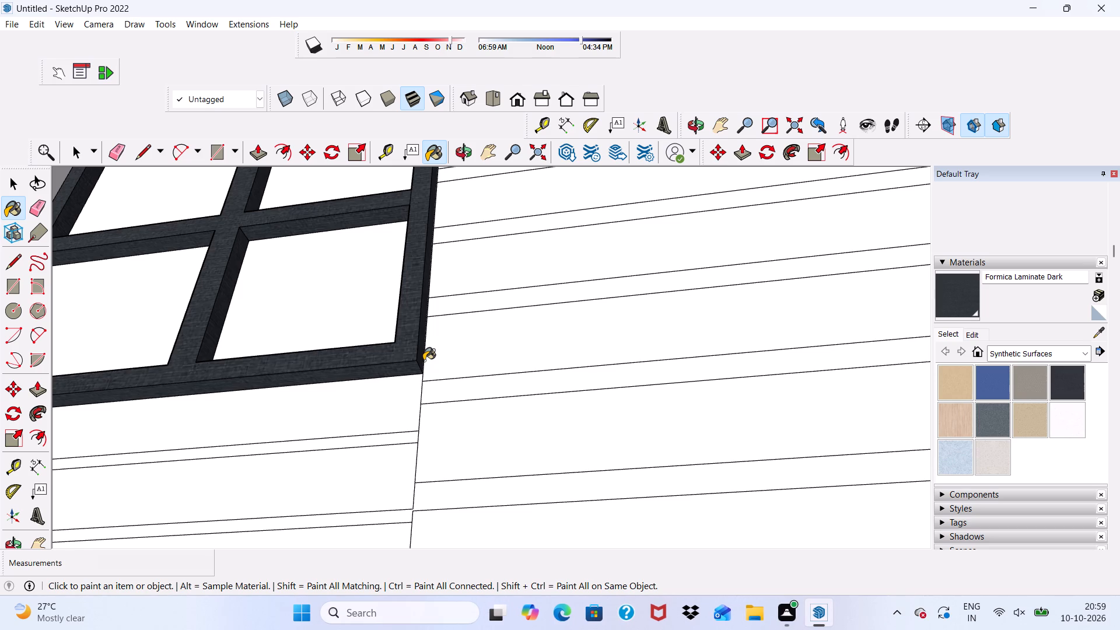
Paint both undersides of the first-floor window frame's top rail with Formica Laminate Dark.
{"action": "scroll", "coordinate": [424, 355], "scroll_direction": "up", "scroll_amount": 1}
{"action": "scroll", "coordinate": [424, 363], "scroll_direction": "down", "scroll_amount": 6}
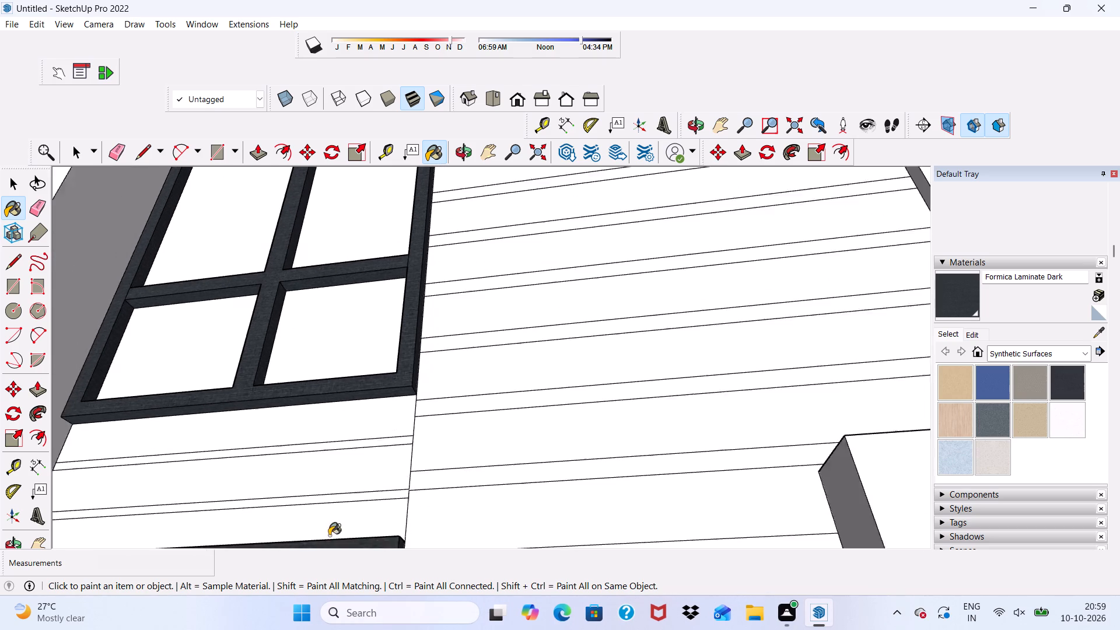
{"action": "scroll", "coordinate": [329, 535], "scroll_direction": "down", "scroll_amount": 13}
{"action": "scroll", "coordinate": [342, 304], "scroll_direction": "up", "scroll_amount": 18}
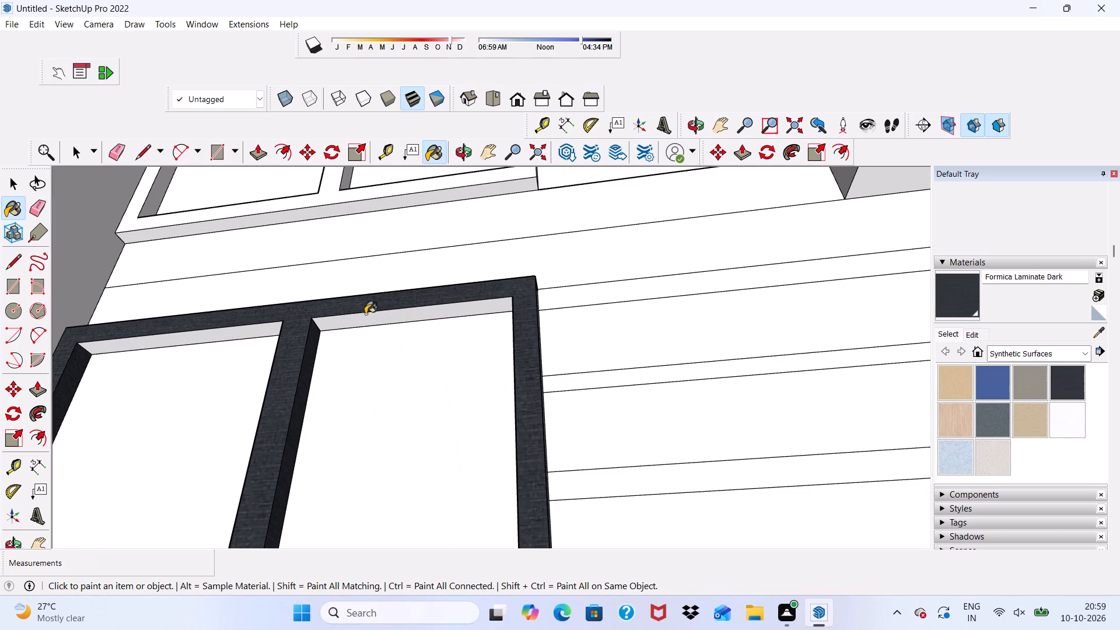
{"action": "left_click", "coordinate": [365, 318]}
{"action": "left_click", "coordinate": [212, 332]}
Paint the front face of the second-floor corner window frame with Formica Laminate Dark.
{"action": "scroll", "coordinate": [212, 332], "scroll_direction": "down", "scroll_amount": 10}
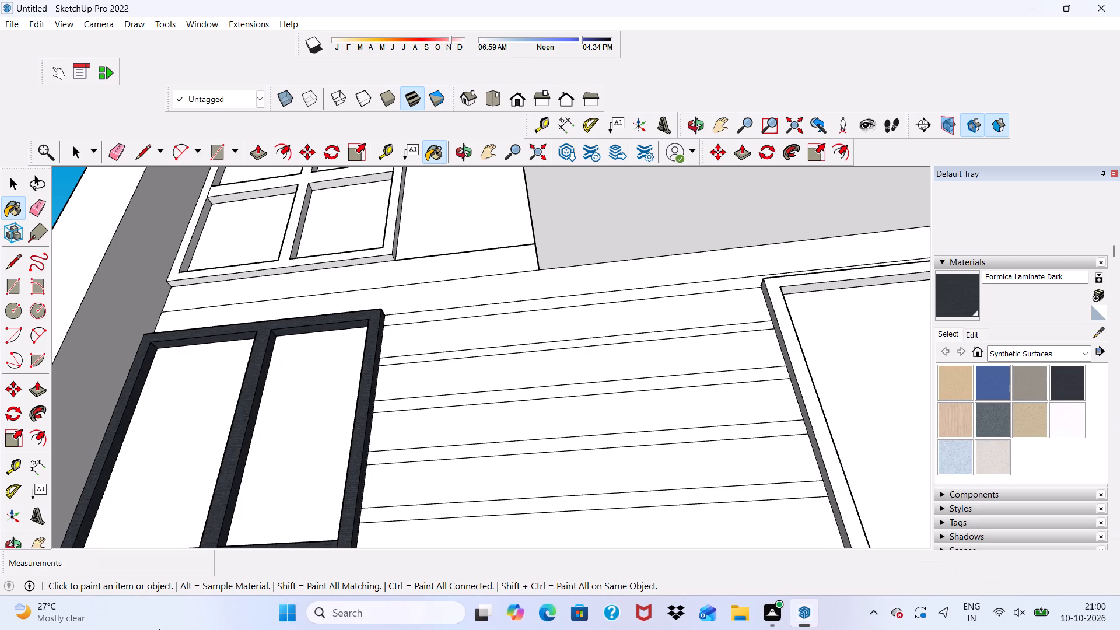
{"action": "scroll", "coordinate": [94, 629], "scroll_direction": "down", "scroll_amount": 4}
{"action": "scroll", "coordinate": [294, 629], "scroll_direction": "down", "scroll_amount": 7}
{"action": "scroll", "coordinate": [247, 461], "scroll_direction": "down", "scroll_amount": 9}
{"action": "middle_click_drag", "start_coordinate": [254, 484], "coordinate": [258, 614]}
{"action": "scroll", "coordinate": [290, 356], "scroll_direction": "up", "scroll_amount": 6}
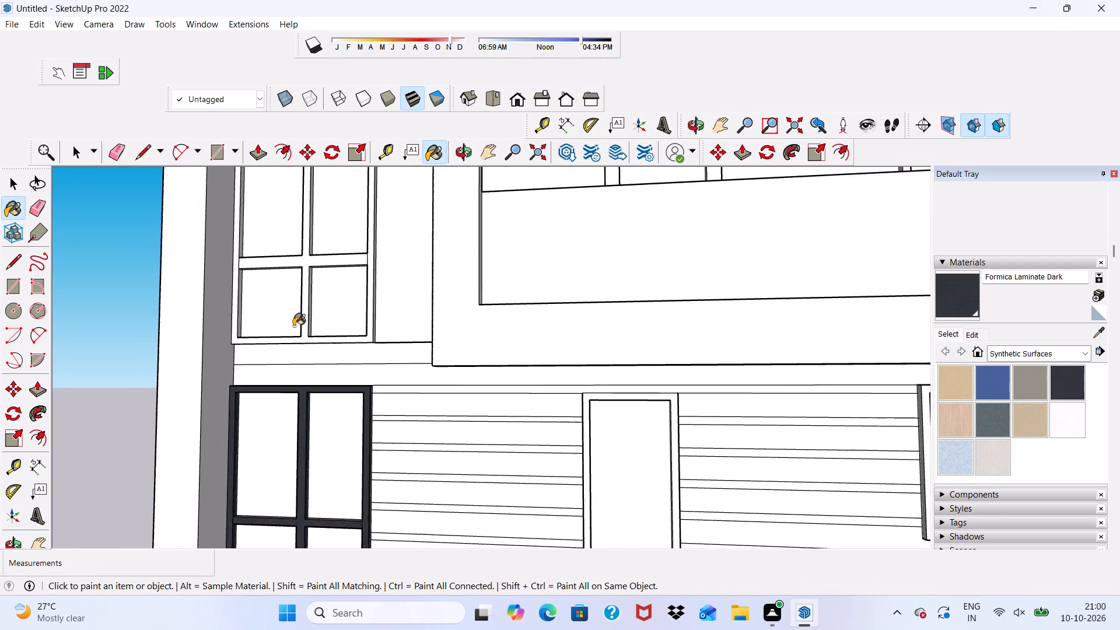
{"action": "scroll", "coordinate": [286, 268], "scroll_direction": "up", "scroll_amount": 9}
{"action": "left_click", "coordinate": [321, 275]}
Paint the mullion side, crossbar underside and right jamb inner face around the second-floor window's lower-right pane with Formica Laminate Dark.
{"action": "scroll", "coordinate": [351, 226], "scroll_direction": "up", "scroll_amount": 8}
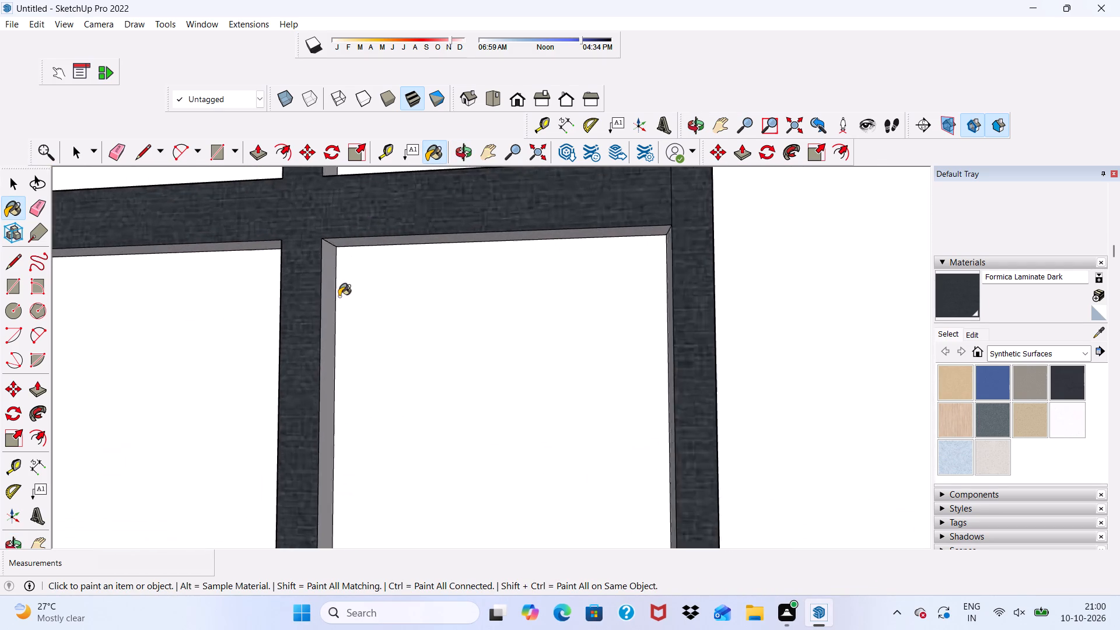
{"action": "scroll", "coordinate": [339, 296], "scroll_direction": "up", "scroll_amount": 2}
{"action": "left_click", "coordinate": [327, 287]}
{"action": "left_click", "coordinate": [366, 222]}
{"action": "scroll", "coordinate": [372, 242], "scroll_direction": "down", "scroll_amount": 5}
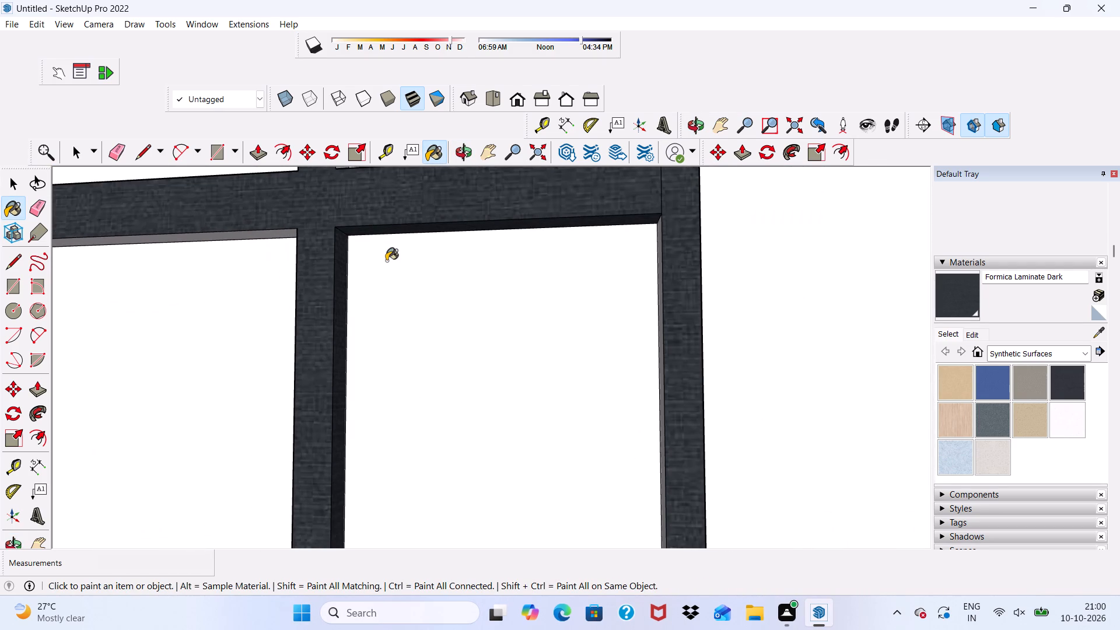
{"action": "scroll", "coordinate": [388, 264], "scroll_direction": "down", "scroll_amount": 13}
{"action": "middle_click_drag", "start_coordinate": [342, 271], "coordinate": [439, 277]}
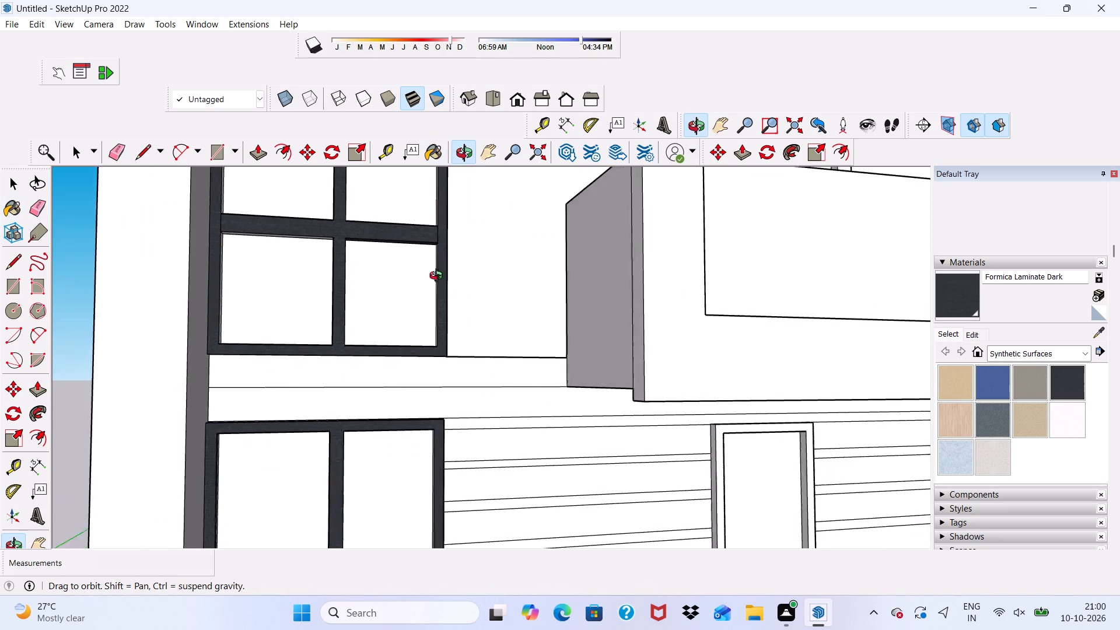
{"action": "middle_click_drag", "start_coordinate": [439, 277], "coordinate": [533, 366]}
{"action": "scroll", "coordinate": [400, 296], "scroll_direction": "up", "scroll_amount": 10}
{"action": "scroll", "coordinate": [452, 316], "scroll_direction": "up", "scroll_amount": 4}
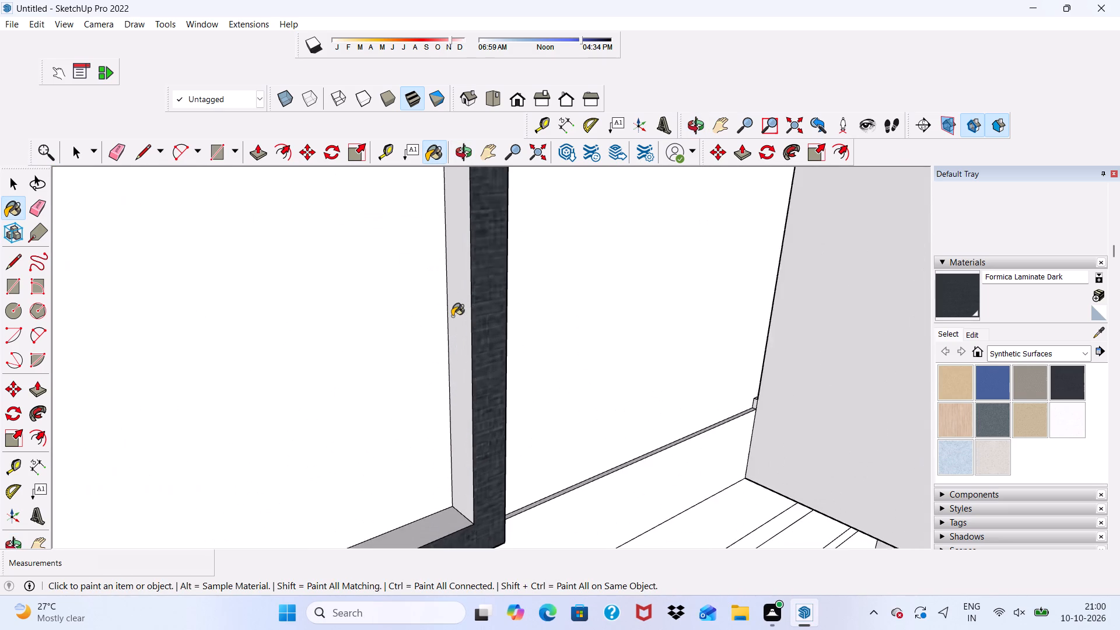
{"action": "scroll", "coordinate": [456, 305], "scroll_direction": "up", "scroll_amount": 3}
{"action": "left_click", "coordinate": [464, 299]}
{"action": "scroll", "coordinate": [449, 303], "scroll_direction": "down", "scroll_amount": 12}
{"action": "scroll", "coordinate": [386, 395], "scroll_direction": "up", "scroll_amount": 4}
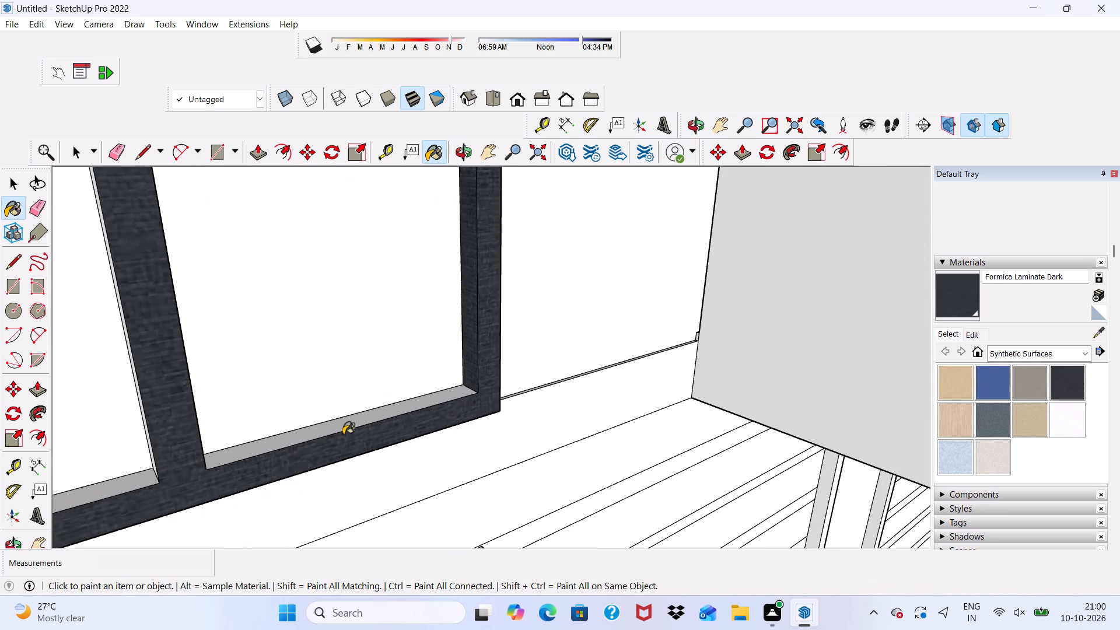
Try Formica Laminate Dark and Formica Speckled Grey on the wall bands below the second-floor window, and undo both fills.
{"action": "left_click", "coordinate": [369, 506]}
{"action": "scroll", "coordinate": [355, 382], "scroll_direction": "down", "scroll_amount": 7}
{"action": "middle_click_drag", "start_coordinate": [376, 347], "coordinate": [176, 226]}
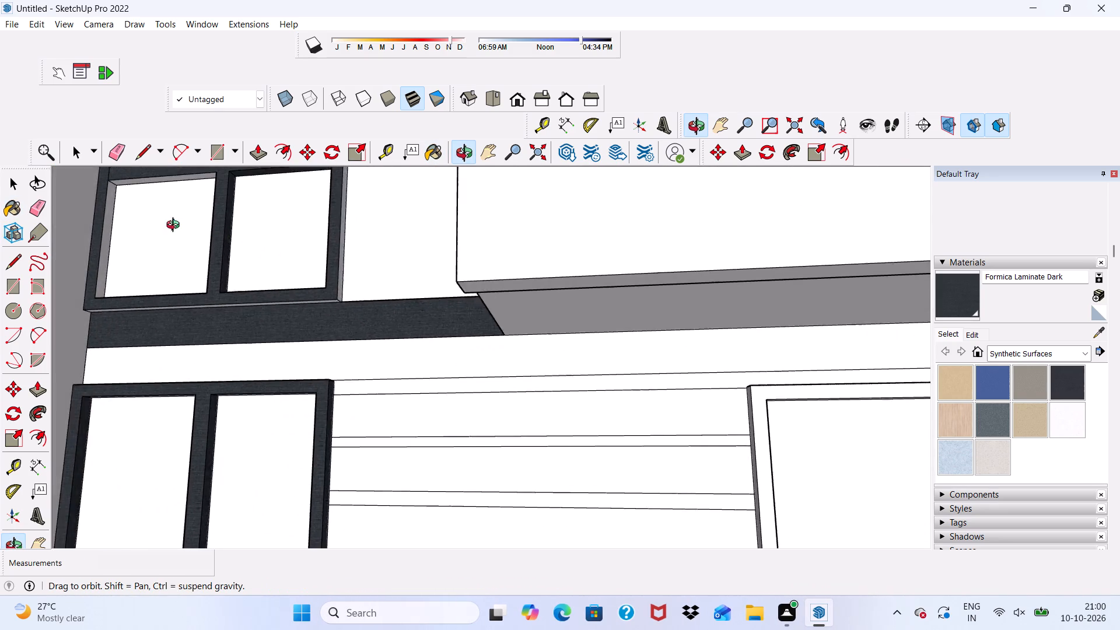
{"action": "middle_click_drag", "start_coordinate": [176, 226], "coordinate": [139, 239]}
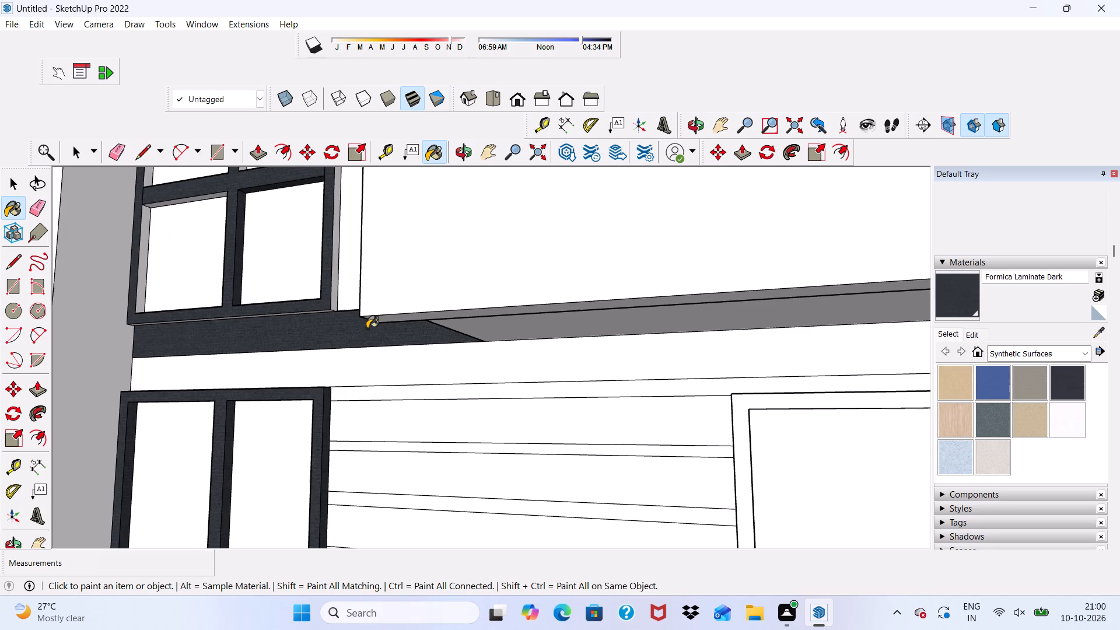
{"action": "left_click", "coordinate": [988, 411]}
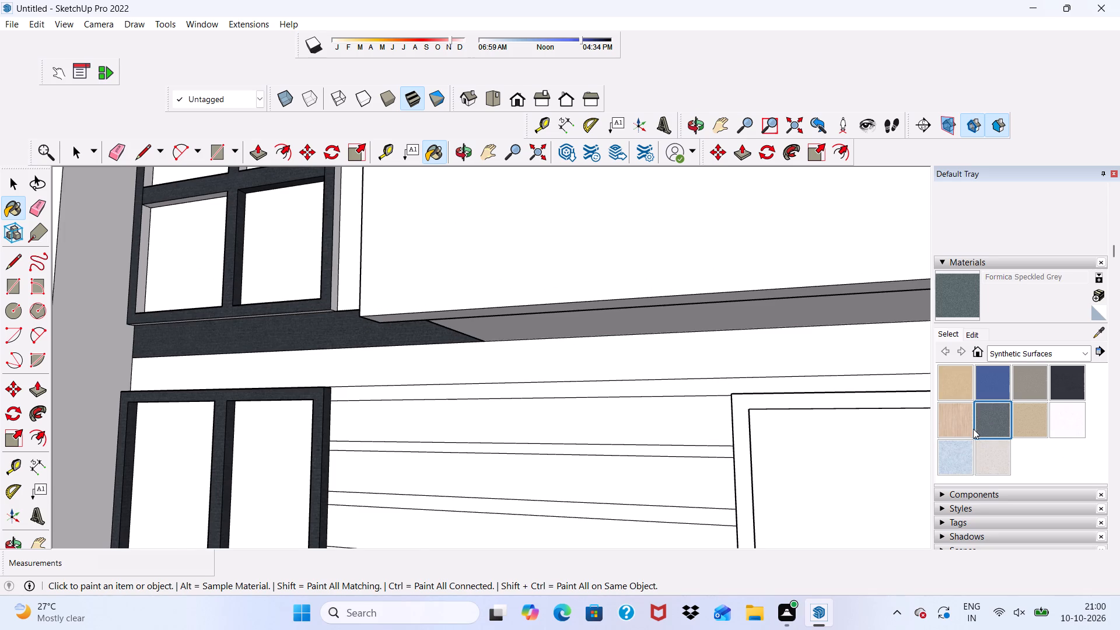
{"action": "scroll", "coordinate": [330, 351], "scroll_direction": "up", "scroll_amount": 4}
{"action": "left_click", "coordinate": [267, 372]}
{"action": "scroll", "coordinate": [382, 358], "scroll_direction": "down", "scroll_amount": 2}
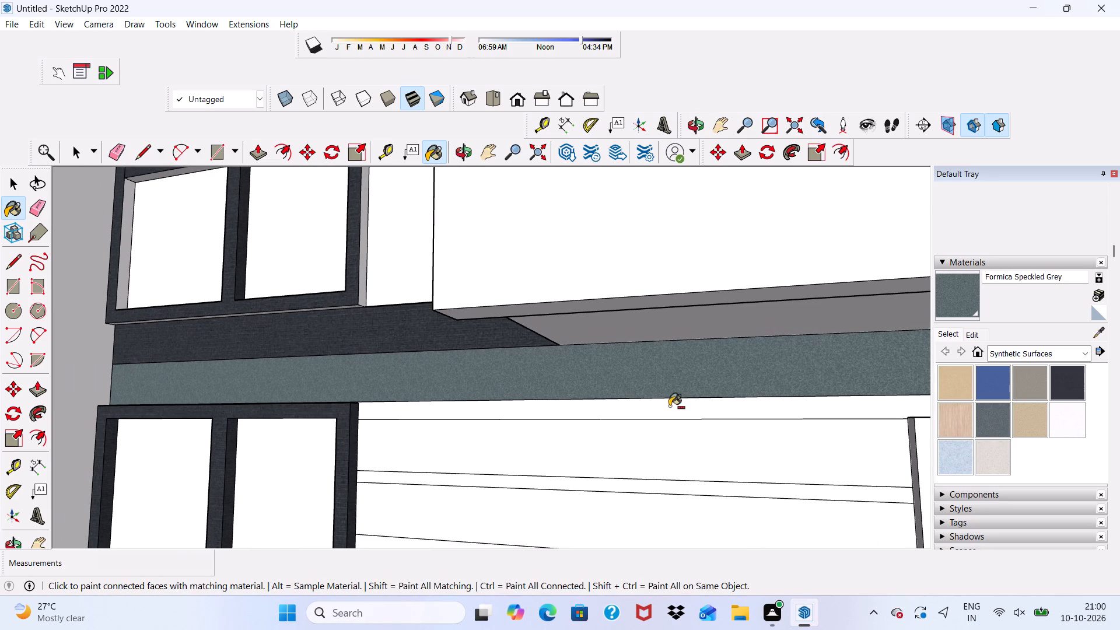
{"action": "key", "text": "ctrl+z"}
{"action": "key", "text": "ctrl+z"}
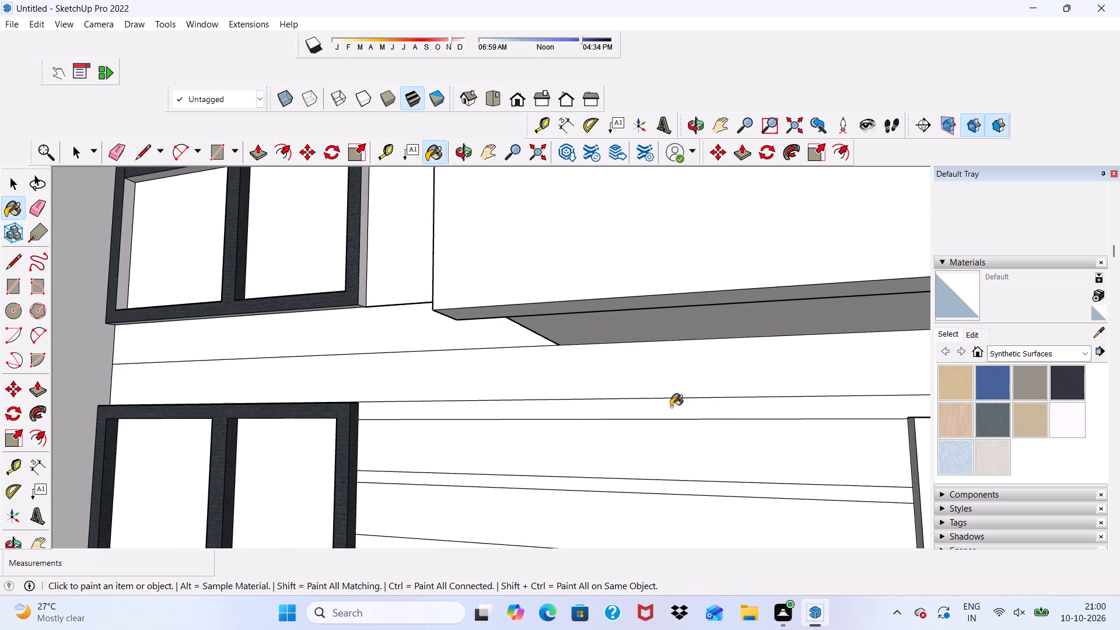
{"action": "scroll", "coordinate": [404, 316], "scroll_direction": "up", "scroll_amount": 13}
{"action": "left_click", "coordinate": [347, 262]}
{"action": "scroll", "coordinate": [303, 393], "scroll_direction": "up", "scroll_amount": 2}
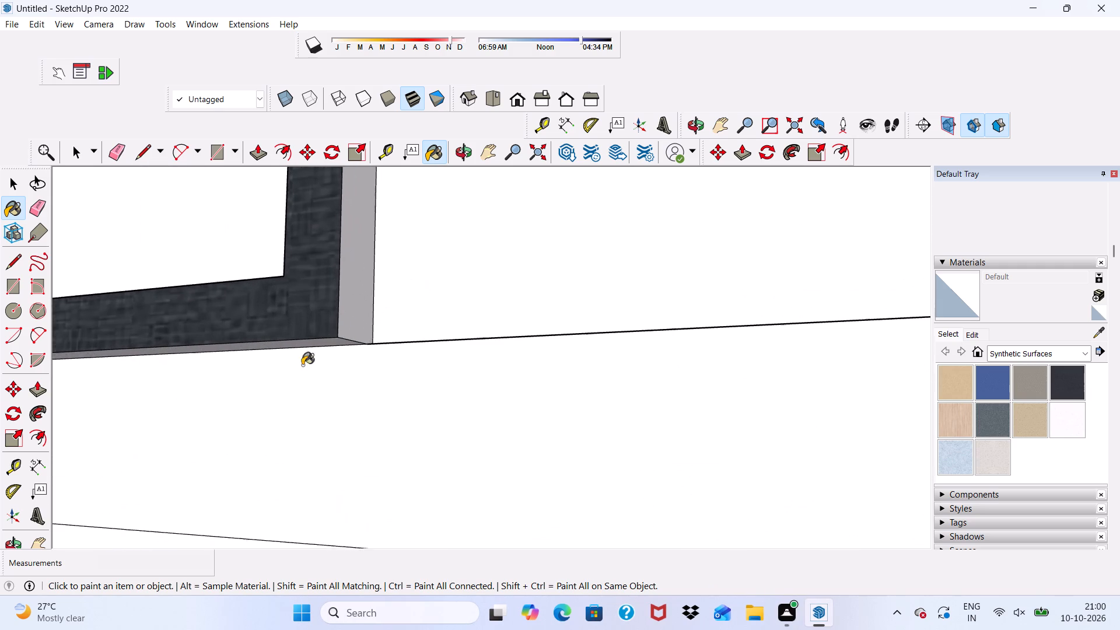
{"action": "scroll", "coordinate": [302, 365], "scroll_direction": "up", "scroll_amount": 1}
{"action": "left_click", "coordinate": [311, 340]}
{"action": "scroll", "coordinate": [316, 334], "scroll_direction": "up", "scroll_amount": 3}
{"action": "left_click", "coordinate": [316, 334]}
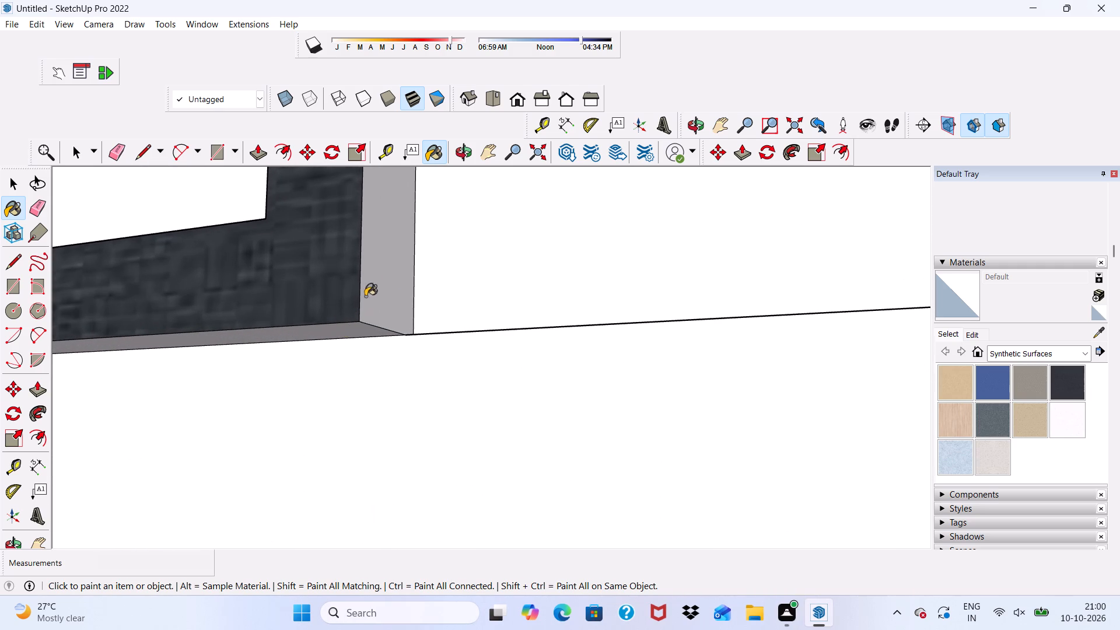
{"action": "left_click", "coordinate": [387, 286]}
Paint the second-floor window frame's outer side face and bottom-rail underside with Formica Laminate Dark.
{"action": "left_click", "coordinate": [1054, 381]}
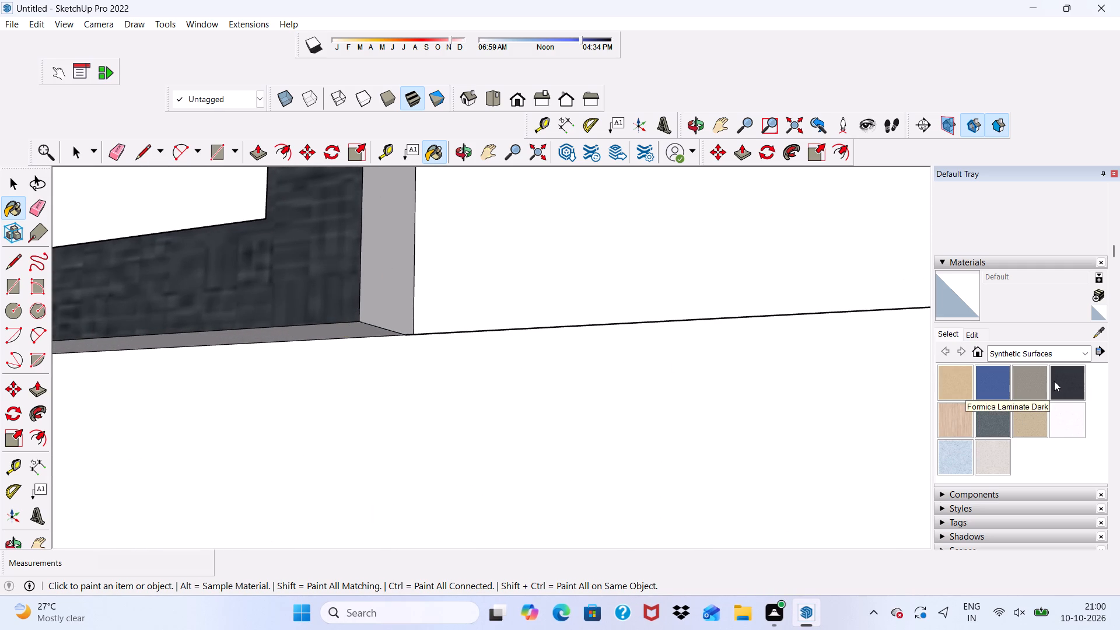
{"action": "scroll", "coordinate": [372, 274], "scroll_direction": "up", "scroll_amount": 4}
{"action": "left_click", "coordinate": [404, 254]}
{"action": "scroll", "coordinate": [364, 342], "scroll_direction": "up", "scroll_amount": 4}
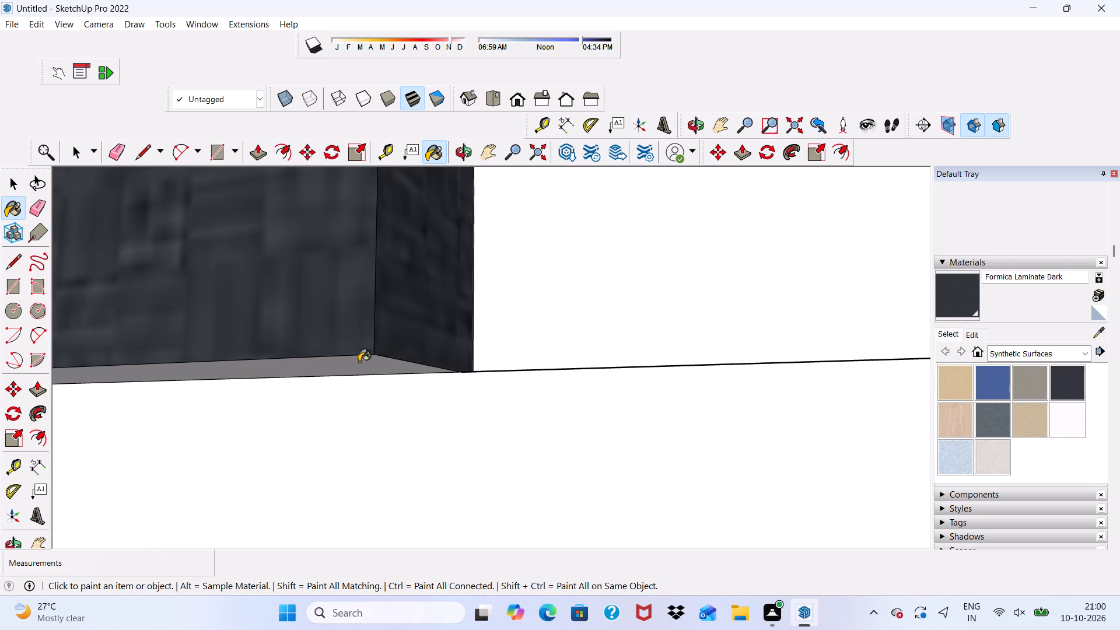
{"action": "scroll", "coordinate": [355, 380], "scroll_direction": "up", "scroll_amount": 2}
{"action": "left_click", "coordinate": [355, 355]}
Paint the left jamb's inner face and the crossbar underside around the second-floor window's lower-left pane with Formica Laminate Dark.
{"action": "scroll", "coordinate": [354, 360], "scroll_direction": "down", "scroll_amount": 5}
{"action": "scroll", "coordinate": [226, 411], "scroll_direction": "down", "scroll_amount": 4}
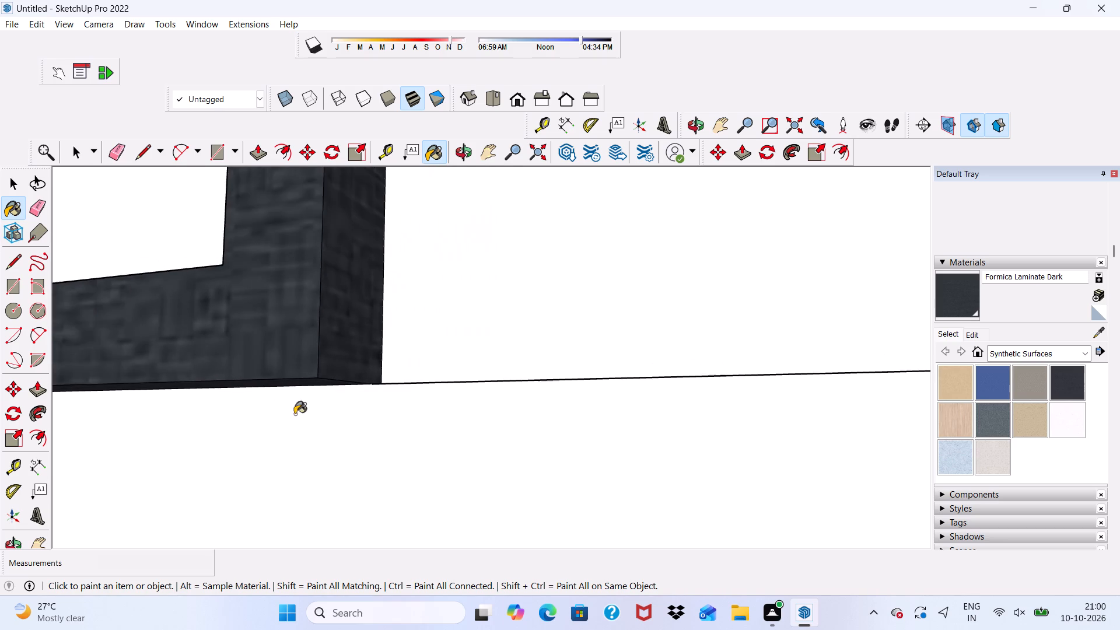
{"action": "scroll", "coordinate": [295, 414], "scroll_direction": "down", "scroll_amount": 19}
{"action": "scroll", "coordinate": [282, 277], "scroll_direction": "up", "scroll_amount": 1}
{"action": "scroll", "coordinate": [282, 296], "scroll_direction": "down", "scroll_amount": 8}
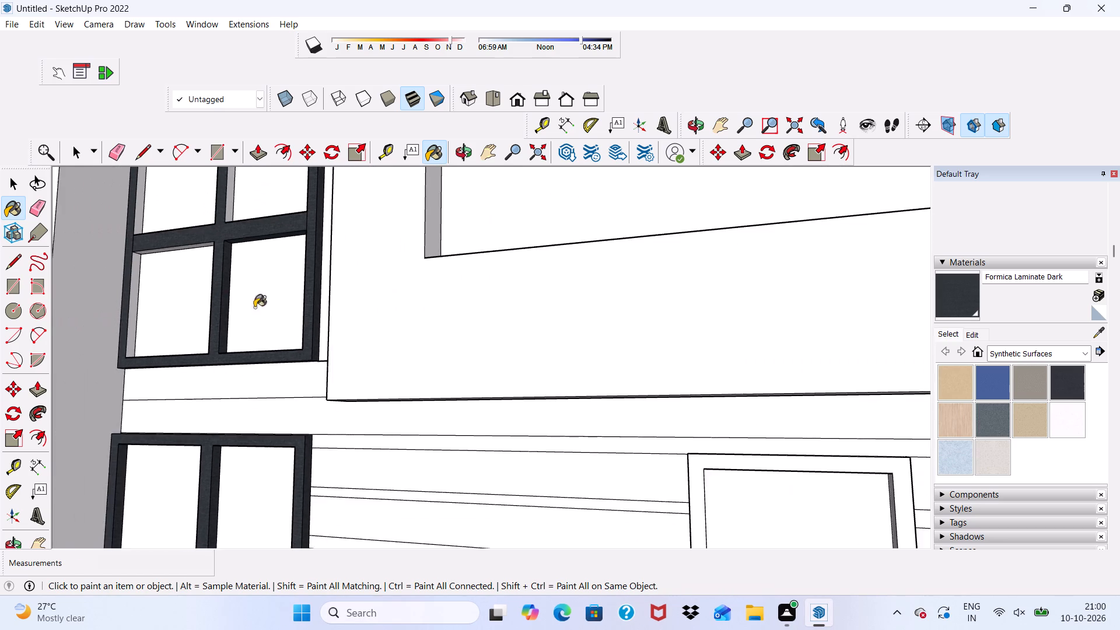
{"action": "scroll", "coordinate": [157, 258], "scroll_direction": "up", "scroll_amount": 15}
{"action": "left_click", "coordinate": [146, 304]}
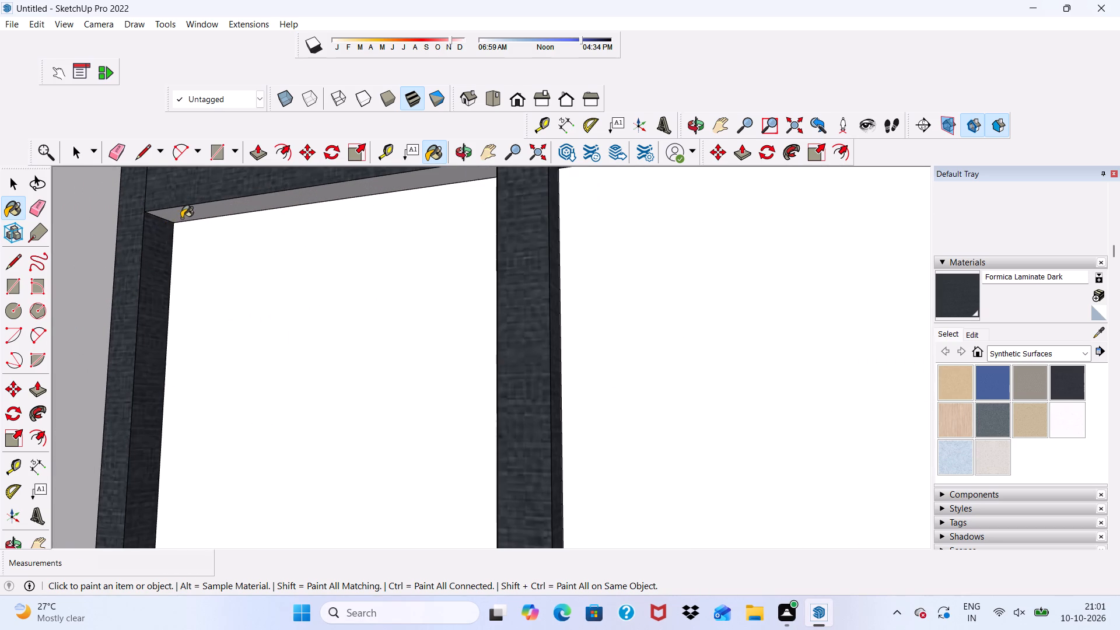
{"action": "left_click", "coordinate": [181, 218]}
Paint the second-floor window's bottom-rail upper faces and the top of the first-floor window frame with Formica Laminate Dark.
{"action": "scroll", "coordinate": [162, 291], "scroll_direction": "down", "scroll_amount": 14}
{"action": "middle_click_drag", "start_coordinate": [192, 480], "coordinate": [190, 608]}
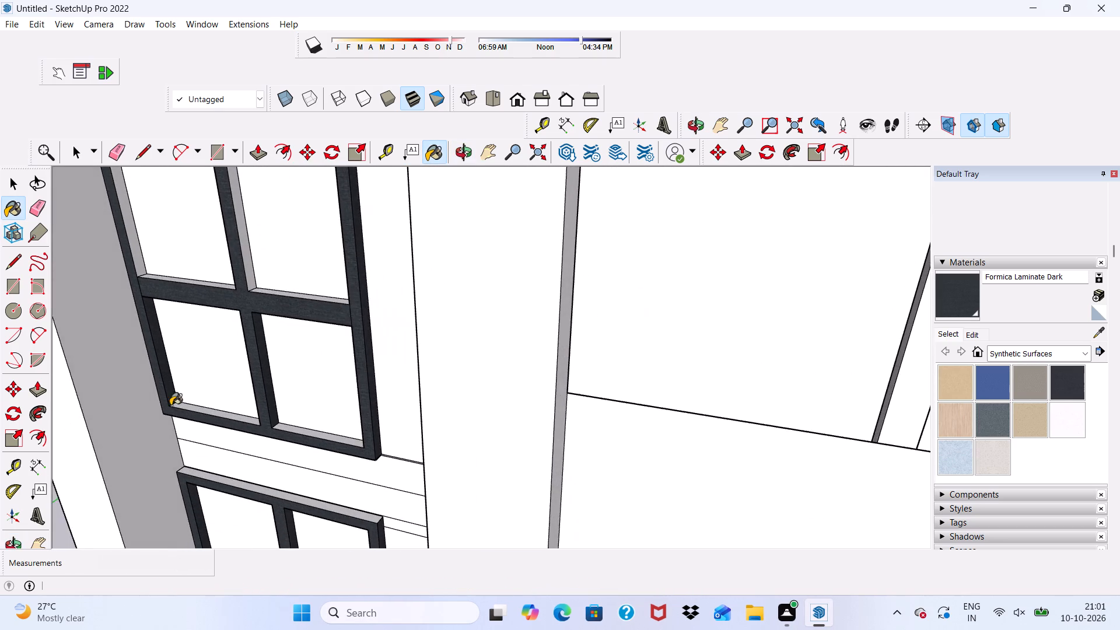
{"action": "scroll", "coordinate": [170, 405], "scroll_direction": "up", "scroll_amount": 5}
{"action": "scroll", "coordinate": [215, 526], "scroll_direction": "up", "scroll_amount": 1}
{"action": "left_click", "coordinate": [222, 520]}
{"action": "scroll", "coordinate": [206, 450], "scroll_direction": "up", "scroll_amount": 4}
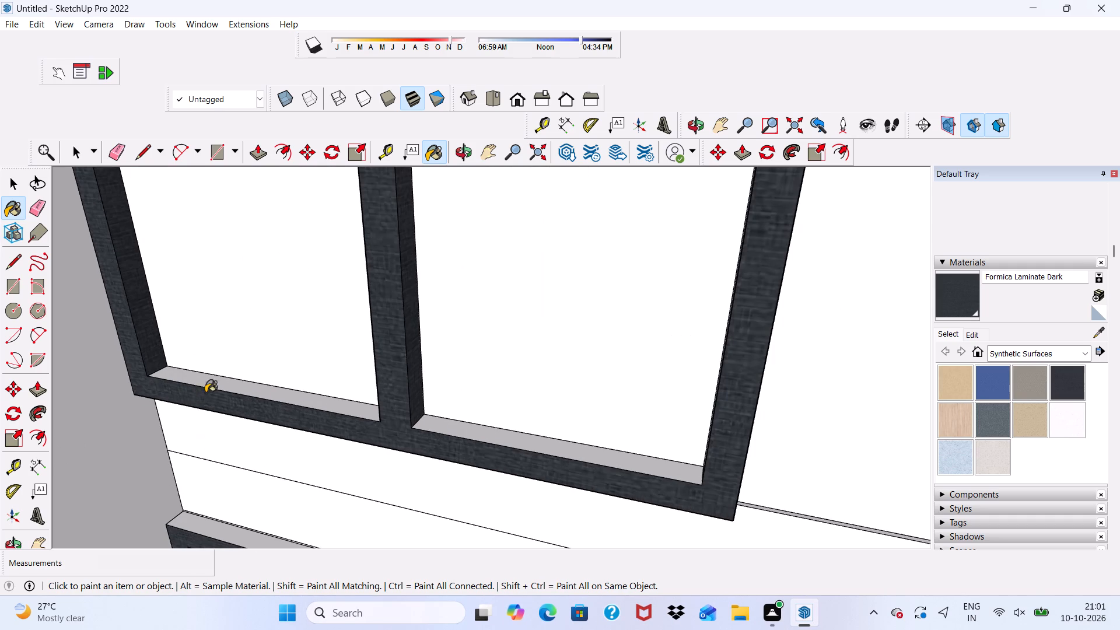
{"action": "left_click", "coordinate": [193, 370]}
{"action": "scroll", "coordinate": [176, 323], "scroll_direction": "down", "scroll_amount": 6}
{"action": "scroll", "coordinate": [197, 480], "scroll_direction": "up", "scroll_amount": 4}
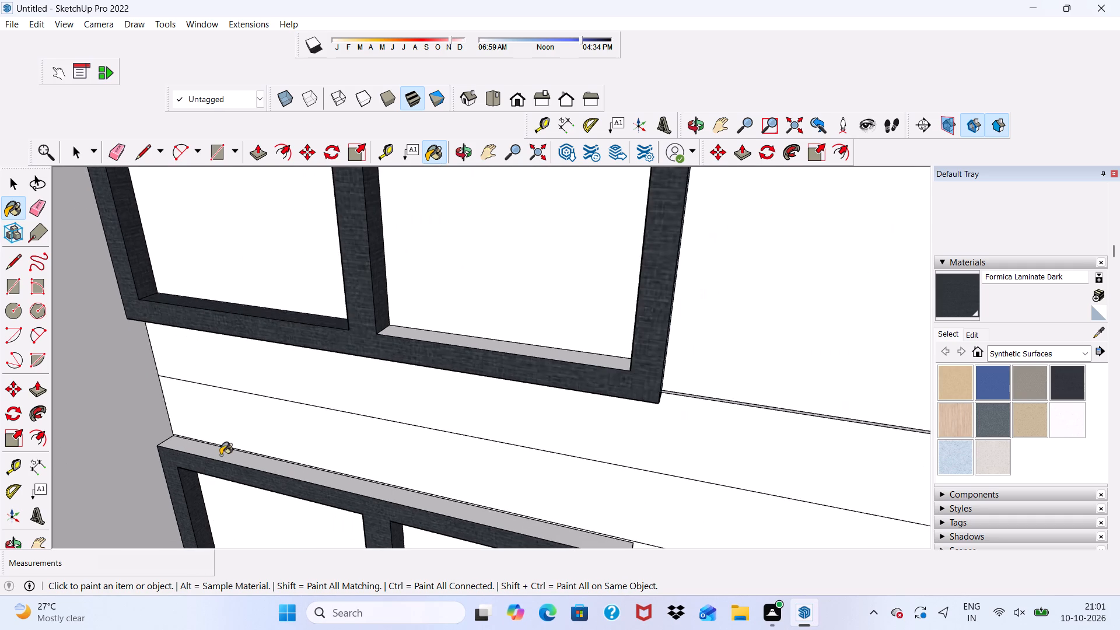
{"action": "left_click", "coordinate": [220, 455]}
{"action": "left_click", "coordinate": [439, 311]}
{"action": "scroll", "coordinate": [368, 413], "scroll_direction": "down", "scroll_amount": 6}
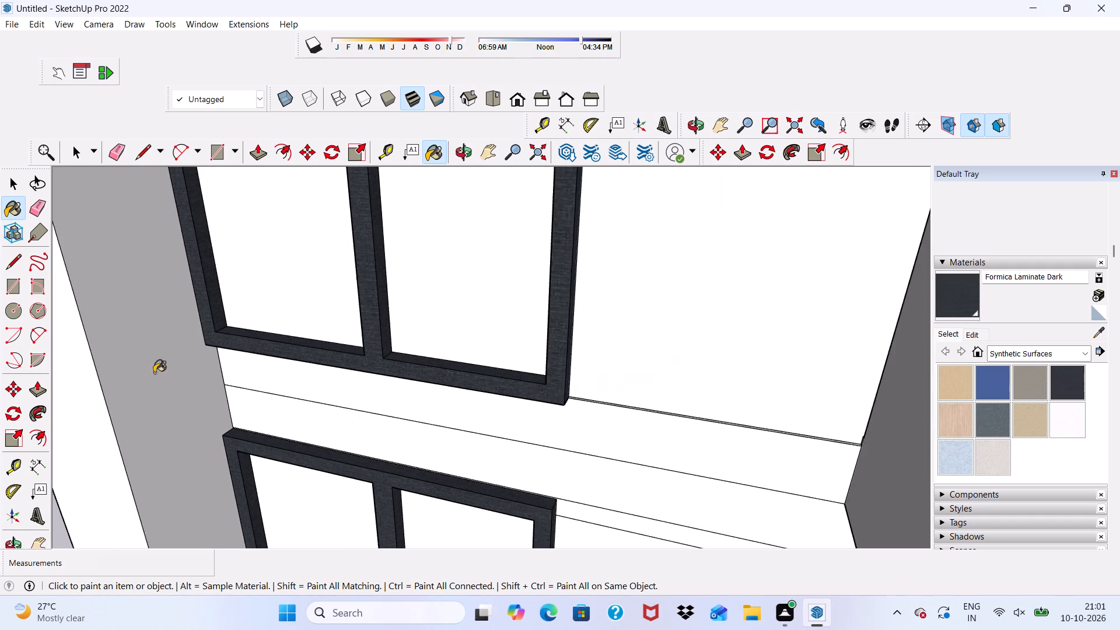
Paint both upper faces of the second-floor window's crossbar and the mullion side above it with Formica Laminate Dark.
{"action": "scroll", "coordinate": [154, 373], "scroll_direction": "down", "scroll_amount": 9}
{"action": "scroll", "coordinate": [253, 282], "scroll_direction": "up", "scroll_amount": 10}
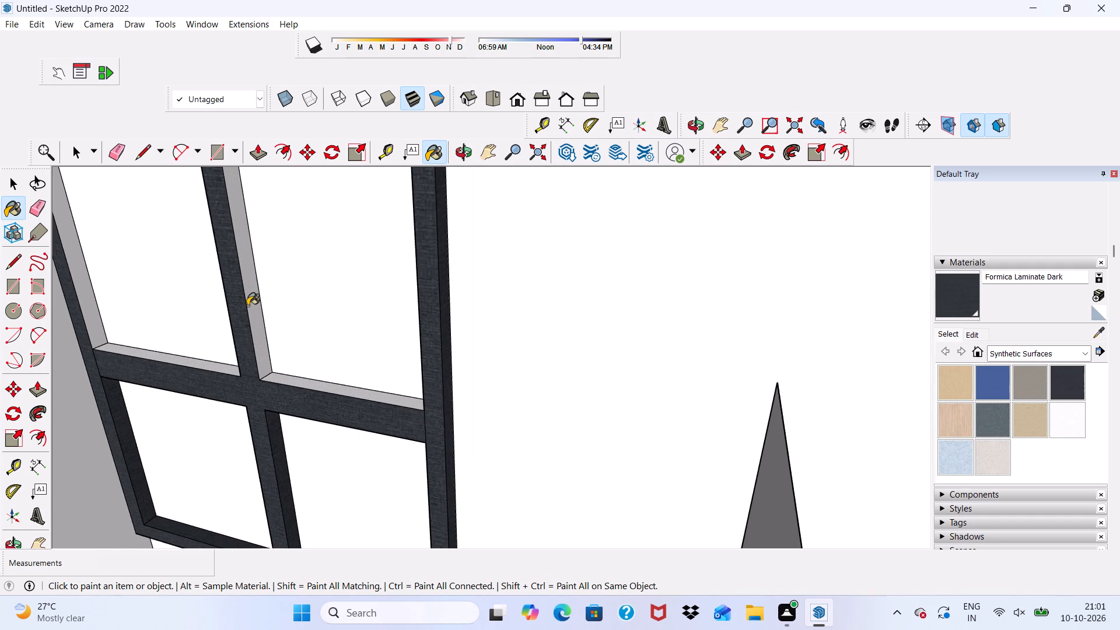
{"action": "left_click", "coordinate": [247, 306]}
{"action": "scroll", "coordinate": [268, 368], "scroll_direction": "up", "scroll_amount": 8}
{"action": "left_click", "coordinate": [285, 373]}
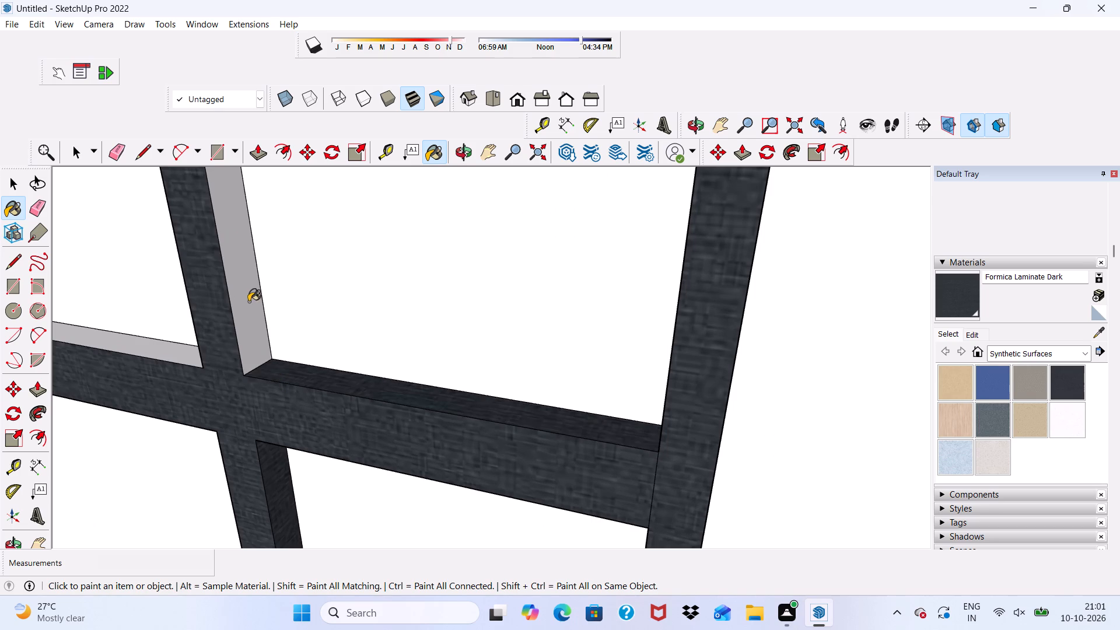
{"action": "left_click", "coordinate": [244, 290]}
{"action": "left_click", "coordinate": [141, 349]}
{"action": "scroll", "coordinate": [141, 349], "scroll_direction": "down", "scroll_amount": 6}
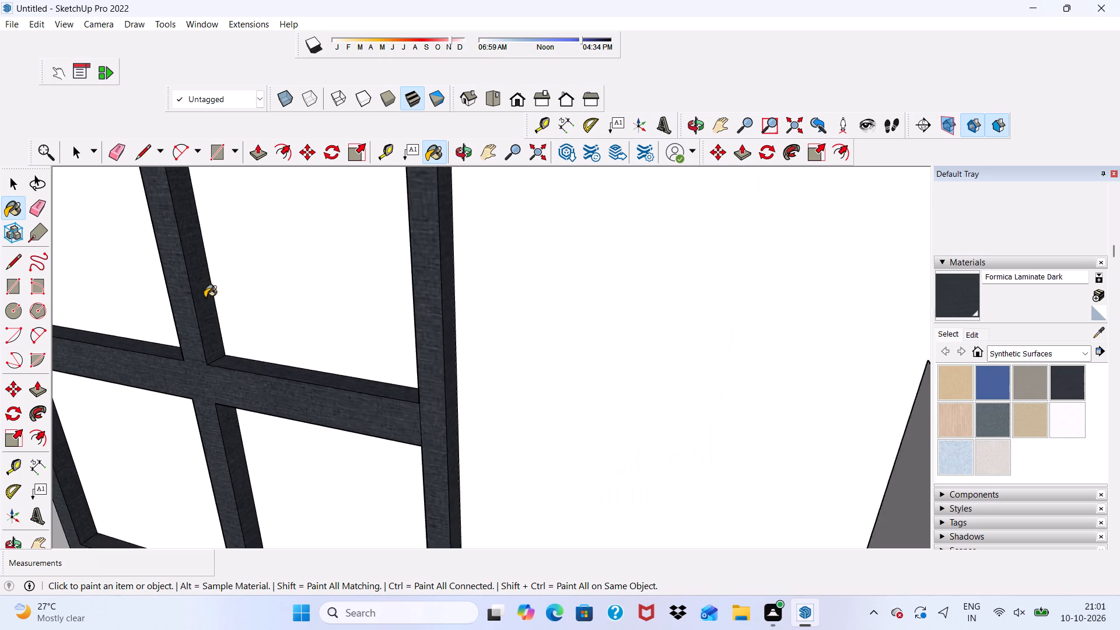
Paint the left jamb's inner face above the second-floor window's crossbar with Formica Laminate Dark.
{"action": "scroll", "coordinate": [205, 297], "scroll_direction": "down", "scroll_amount": 12}
{"action": "scroll", "coordinate": [134, 272], "scroll_direction": "up", "scroll_amount": 11}
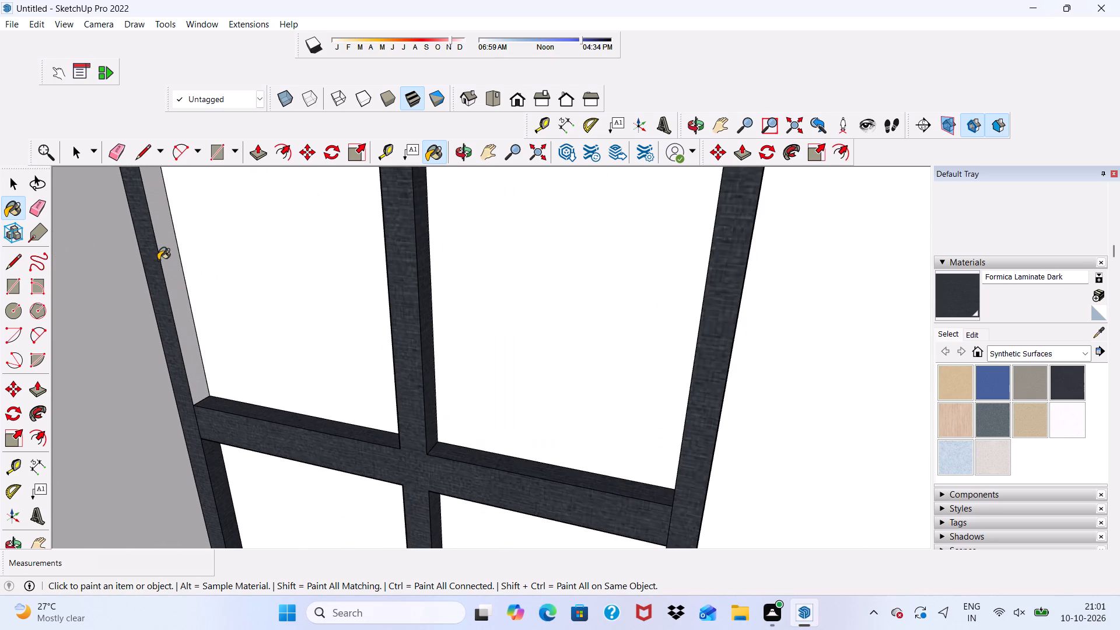
{"action": "left_click", "coordinate": [158, 260]}
{"action": "scroll", "coordinate": [175, 291], "scroll_direction": "down", "scroll_amount": 6}
{"action": "scroll", "coordinate": [166, 283], "scroll_direction": "up", "scroll_amount": 8}
{"action": "left_click", "coordinate": [192, 262]}
{"action": "scroll", "coordinate": [188, 289], "scroll_direction": "down", "scroll_amount": 4}
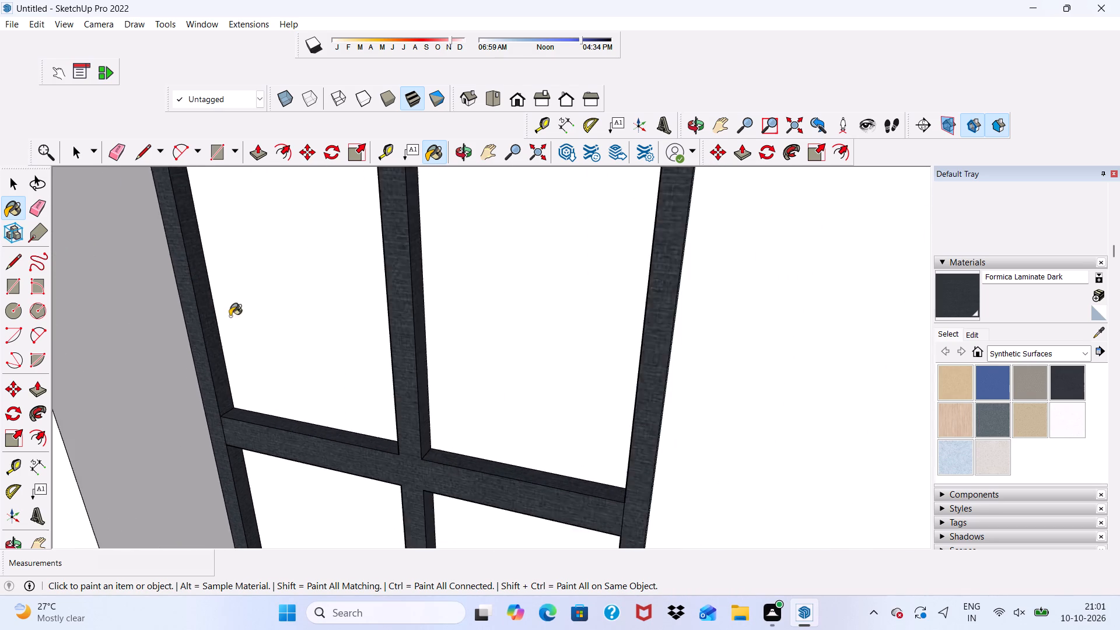
{"action": "scroll", "coordinate": [230, 316], "scroll_direction": "down", "scroll_amount": 7}
Paint the mullion's remaining side and the right jamb's inner face above the second-floor window's crossbar with Formica Laminate Dark.
{"action": "middle_click_drag", "start_coordinate": [226, 315], "coordinate": [508, 249]}
{"action": "scroll", "coordinate": [356, 260], "scroll_direction": "up", "scroll_amount": 5}
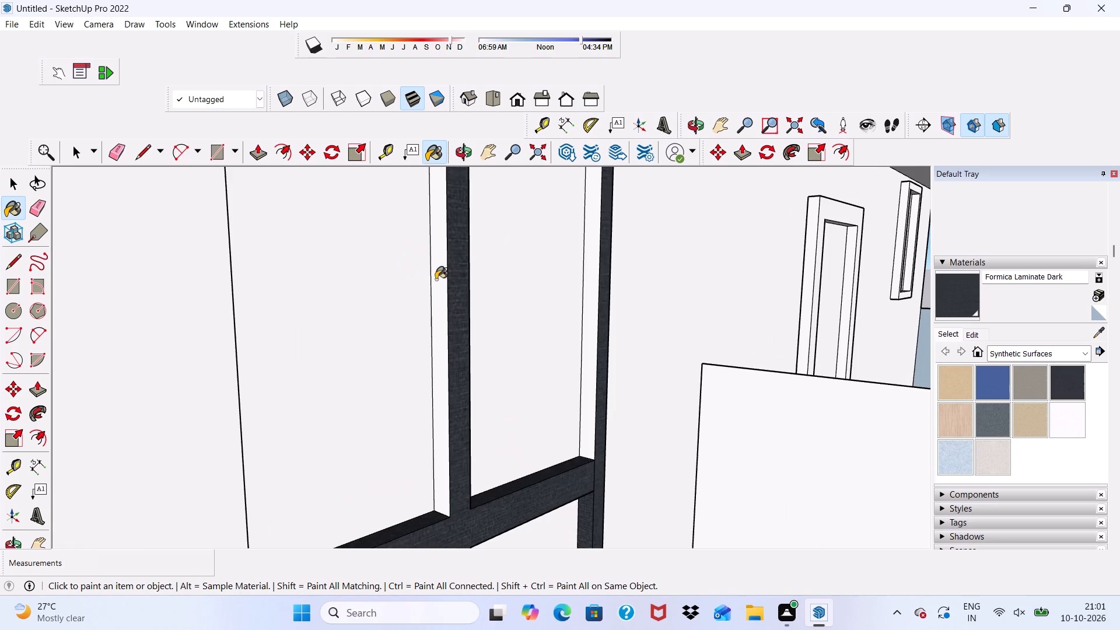
{"action": "left_click", "coordinate": [439, 279]}
{"action": "left_click", "coordinate": [590, 285]}
{"action": "scroll", "coordinate": [590, 285], "scroll_direction": "down", "scroll_amount": 8}
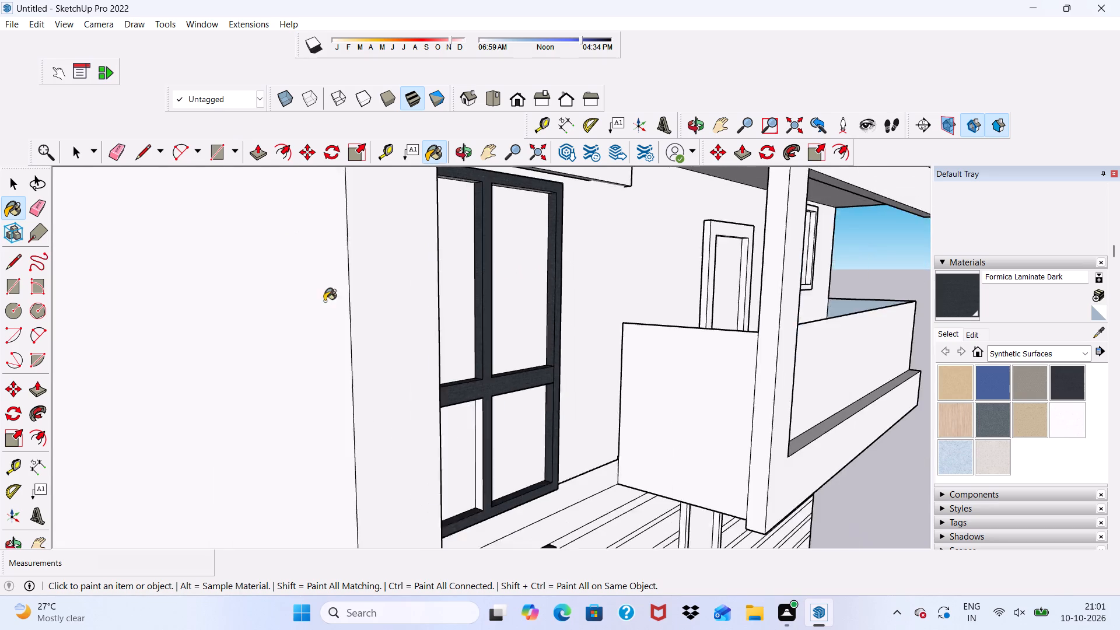
{"action": "scroll", "coordinate": [324, 301], "scroll_direction": "down", "scroll_amount": 2}
{"action": "scroll", "coordinate": [466, 408], "scroll_direction": "up", "scroll_amount": 10}
{"action": "scroll", "coordinate": [442, 390], "scroll_direction": "down", "scroll_amount": 1}
{"action": "left_click", "coordinate": [442, 390]}
{"action": "scroll", "coordinate": [405, 373], "scroll_direction": "down", "scroll_amount": 5}
Paint the top face of the second-floor window frame with Formica Laminate Dark.
{"action": "middle_click_drag", "start_coordinate": [330, 286], "coordinate": [59, 351]}
{"action": "scroll", "coordinate": [176, 363], "scroll_direction": "down", "scroll_amount": 9}
{"action": "scroll", "coordinate": [274, 210], "scroll_direction": "up", "scroll_amount": 2}
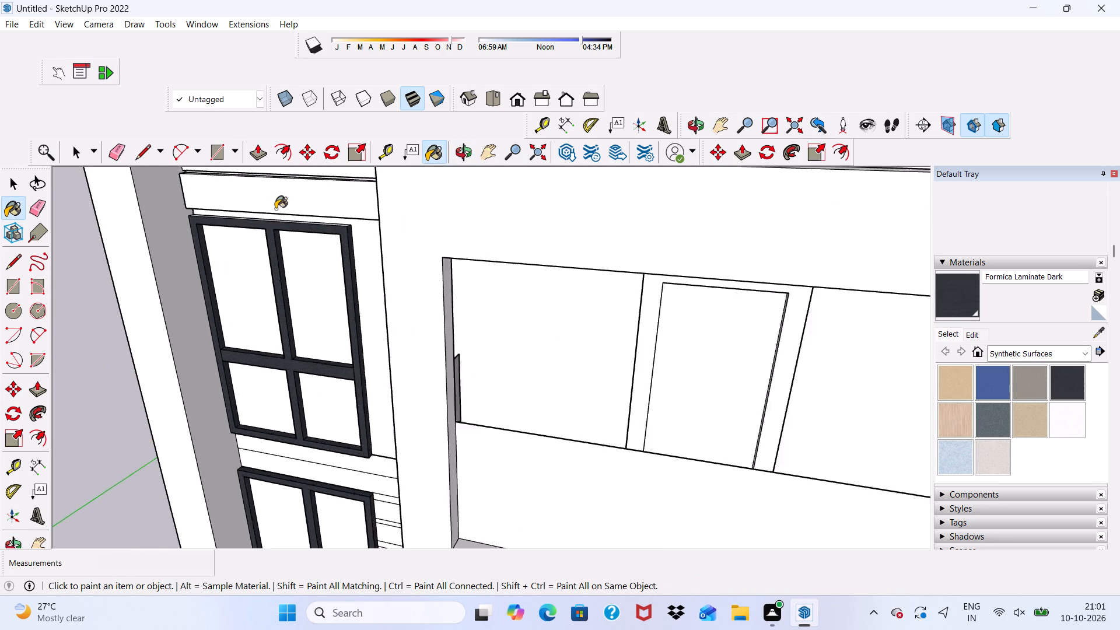
{"action": "scroll", "coordinate": [275, 209], "scroll_direction": "up", "scroll_amount": 20}
{"action": "left_click", "coordinate": [277, 234]}
{"action": "scroll", "coordinate": [272, 235], "scroll_direction": "down", "scroll_amount": 4}
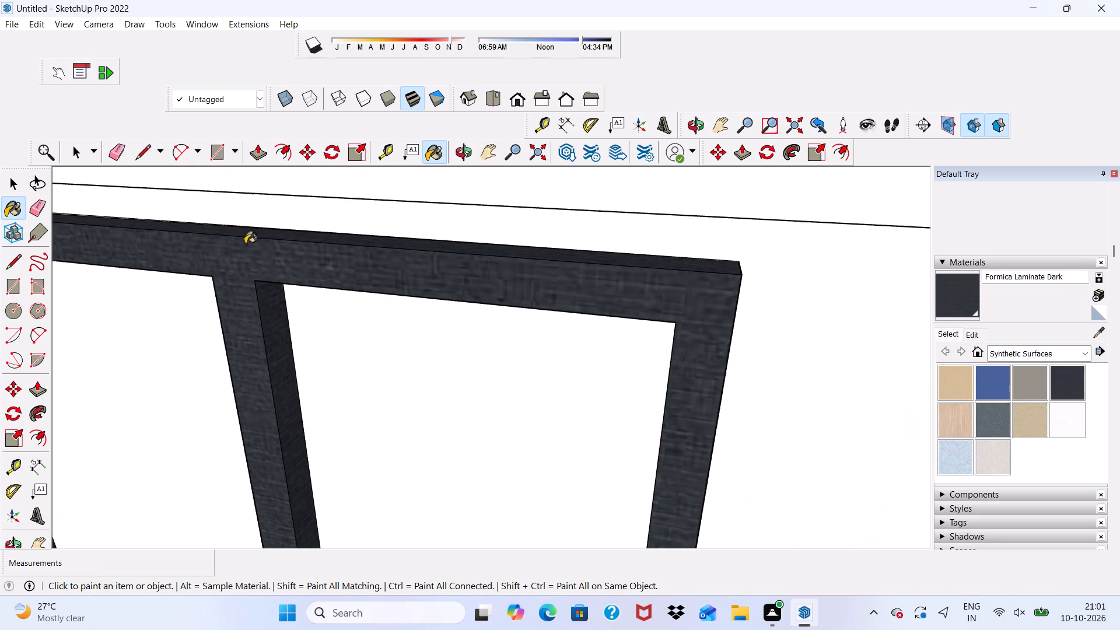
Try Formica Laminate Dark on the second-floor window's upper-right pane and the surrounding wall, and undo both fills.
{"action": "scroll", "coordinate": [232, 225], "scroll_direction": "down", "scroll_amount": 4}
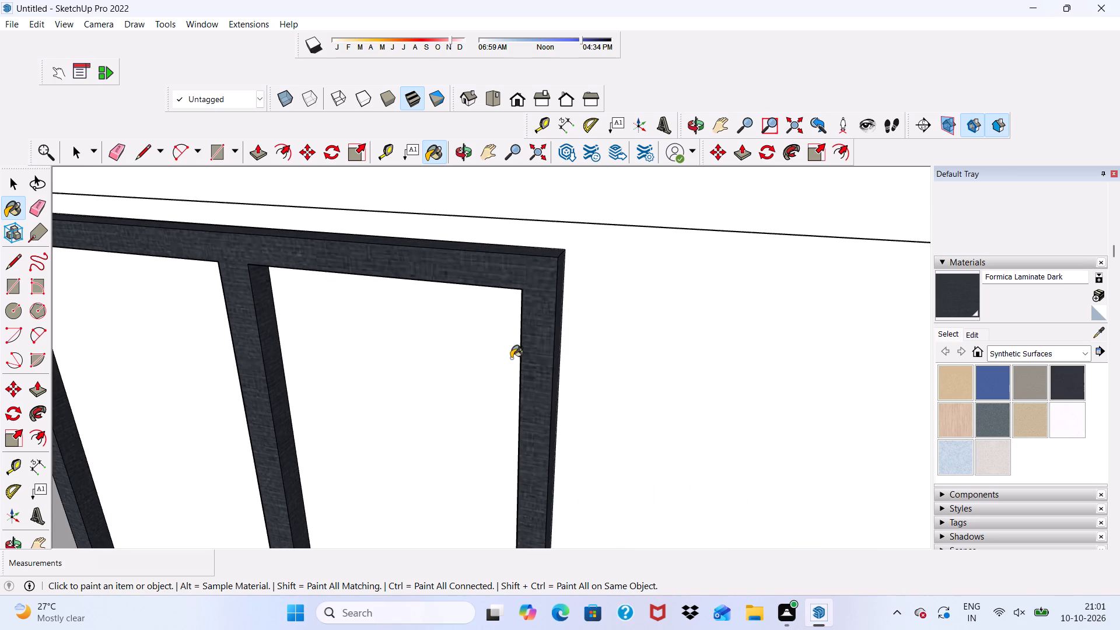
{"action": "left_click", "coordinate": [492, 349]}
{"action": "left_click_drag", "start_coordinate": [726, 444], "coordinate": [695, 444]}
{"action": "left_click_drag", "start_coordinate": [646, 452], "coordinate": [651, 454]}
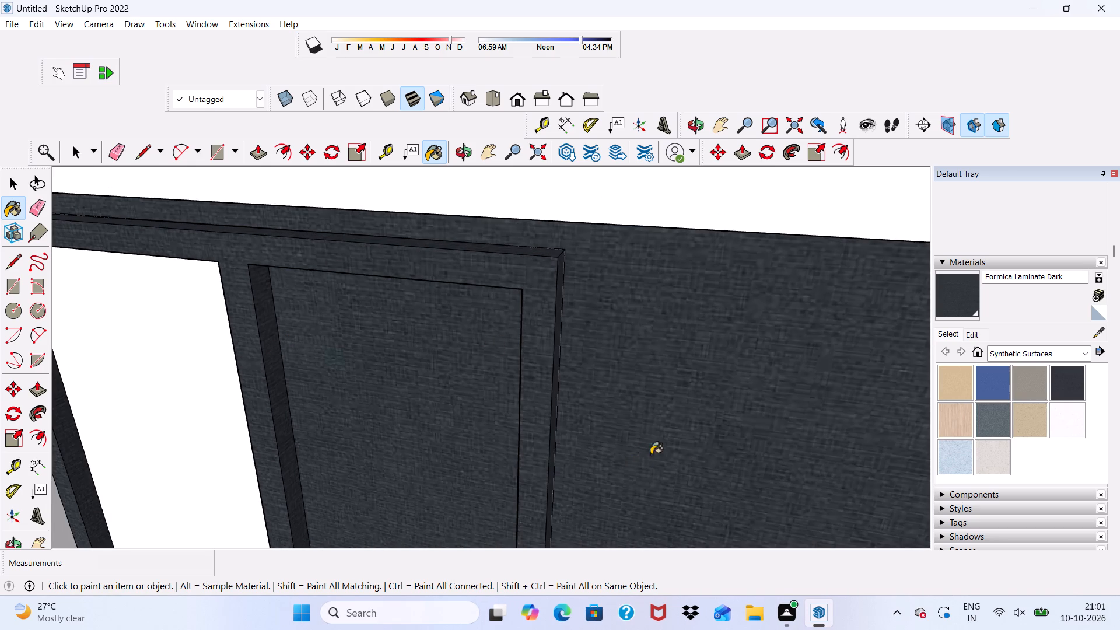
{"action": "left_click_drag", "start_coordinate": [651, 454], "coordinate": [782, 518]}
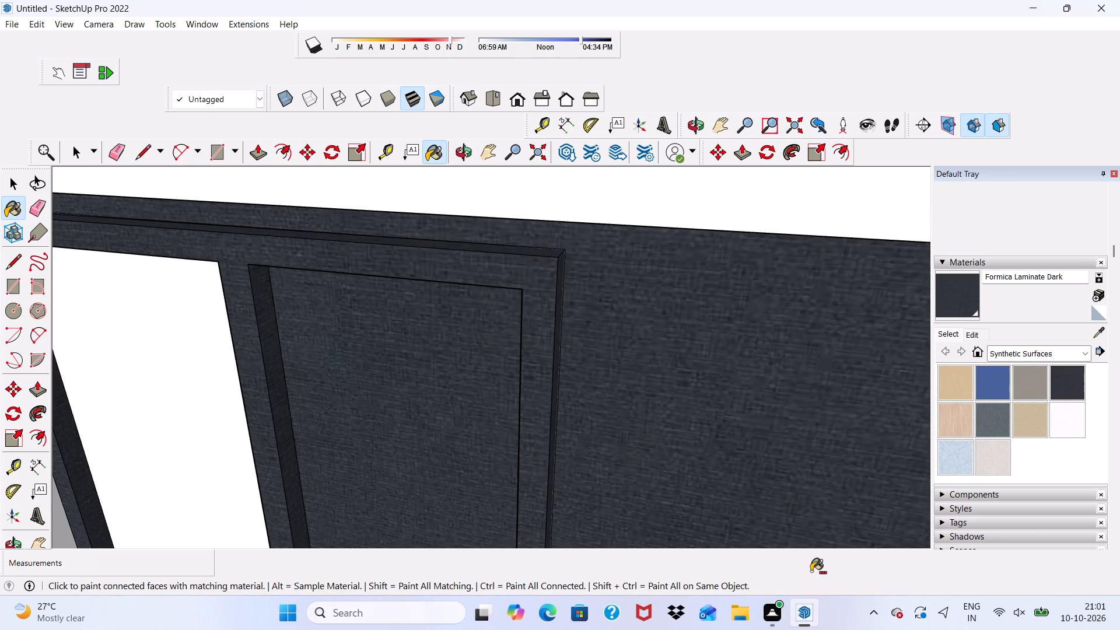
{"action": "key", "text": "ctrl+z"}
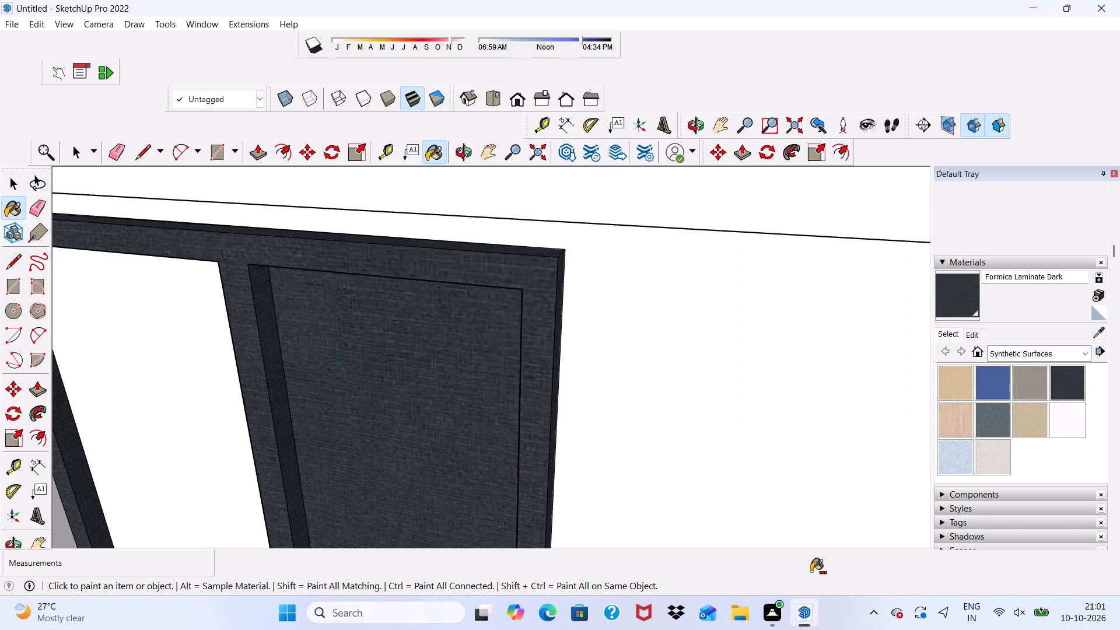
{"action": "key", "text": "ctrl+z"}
Paint the front face of the third-floor corner window frame with Formica Laminate Dark.
{"action": "scroll", "coordinate": [790, 629], "scroll_direction": "down", "scroll_amount": 6}
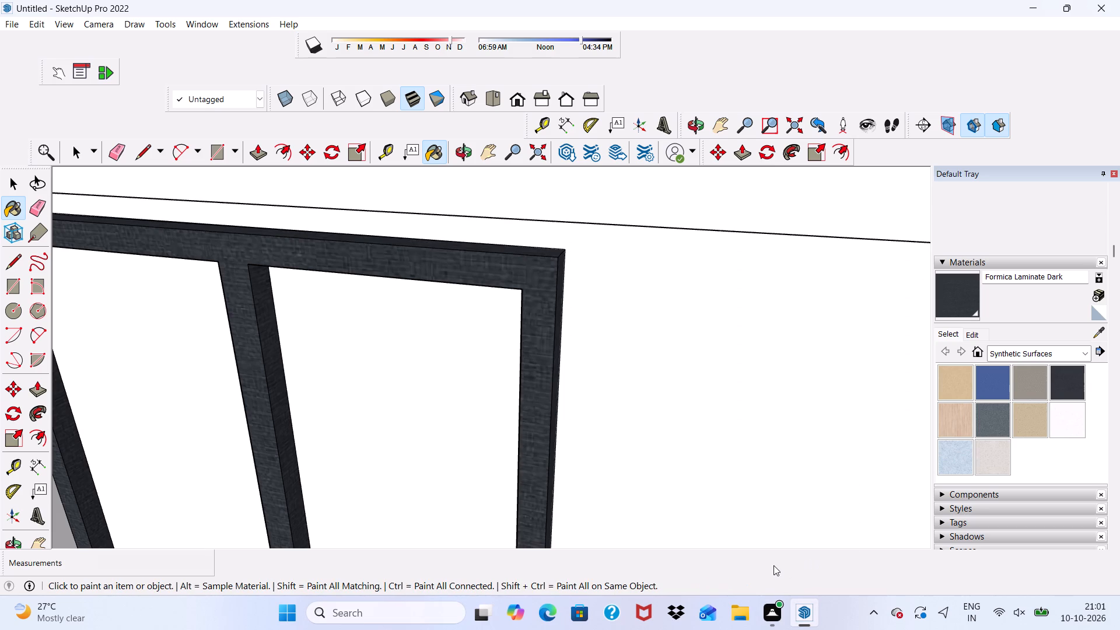
{"action": "scroll", "coordinate": [773, 565], "scroll_direction": "up", "scroll_amount": 2}
{"action": "scroll", "coordinate": [597, 542], "scroll_direction": "down", "scroll_amount": 6}
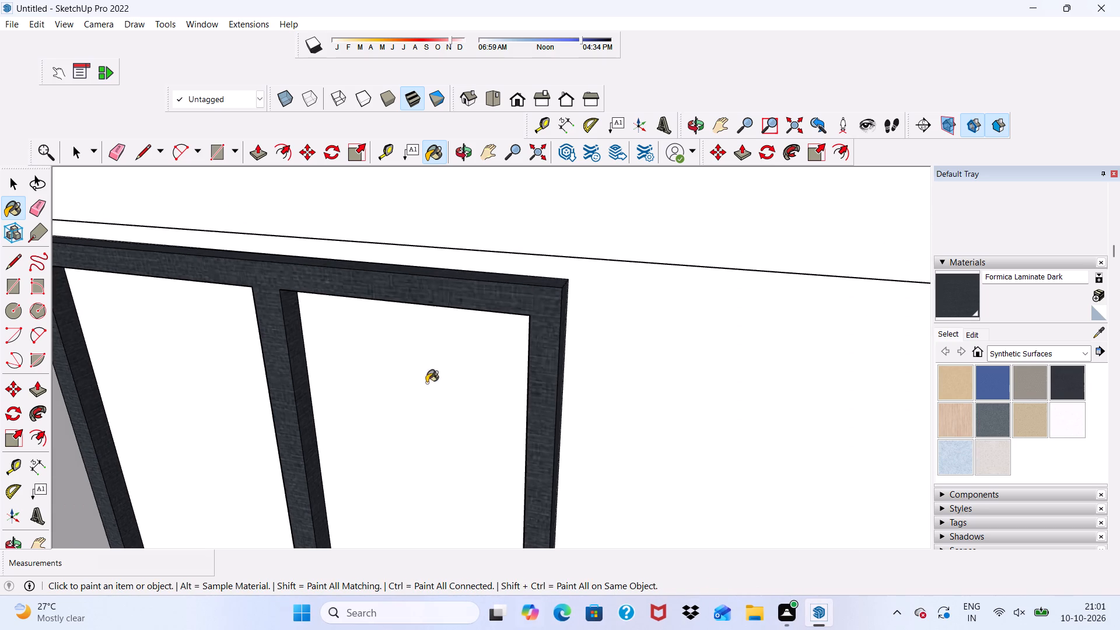
{"action": "scroll", "coordinate": [432, 420], "scroll_direction": "down", "scroll_amount": 15}
{"action": "scroll", "coordinate": [375, 258], "scroll_direction": "up", "scroll_amount": 4}
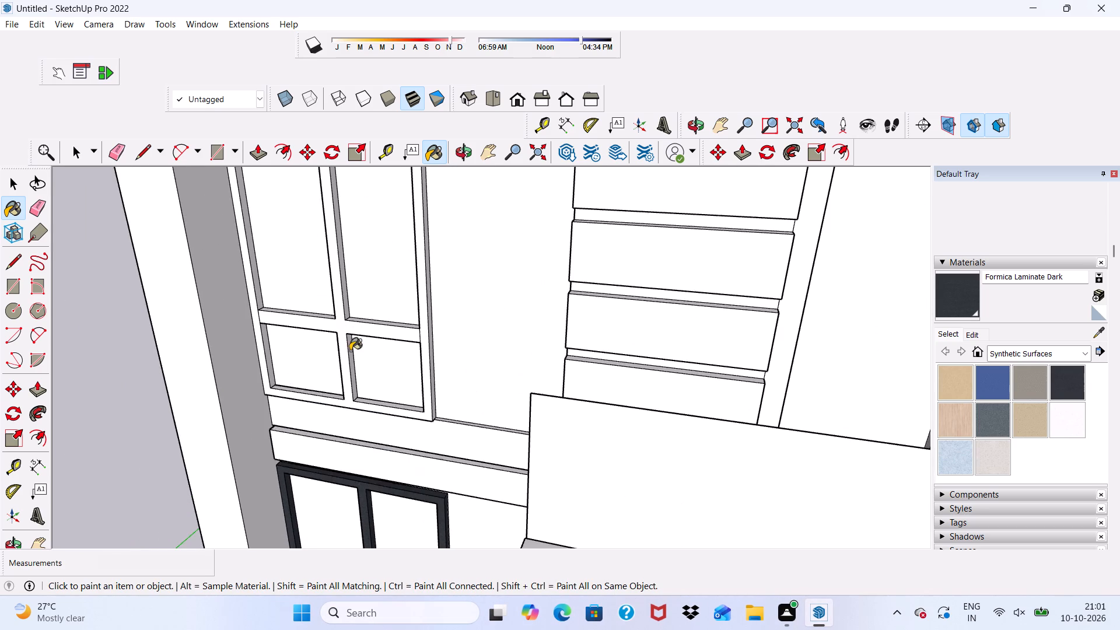
{"action": "scroll", "coordinate": [349, 346], "scroll_direction": "up", "scroll_amount": 5}
{"action": "left_click", "coordinate": [349, 339]}
Paint the third-floor window's lower mullion side and both upper faces of its bottom rail with Formica Laminate Dark.
{"action": "scroll", "coordinate": [326, 425], "scroll_direction": "up", "scroll_amount": 11}
{"action": "left_click", "coordinate": [371, 428]}
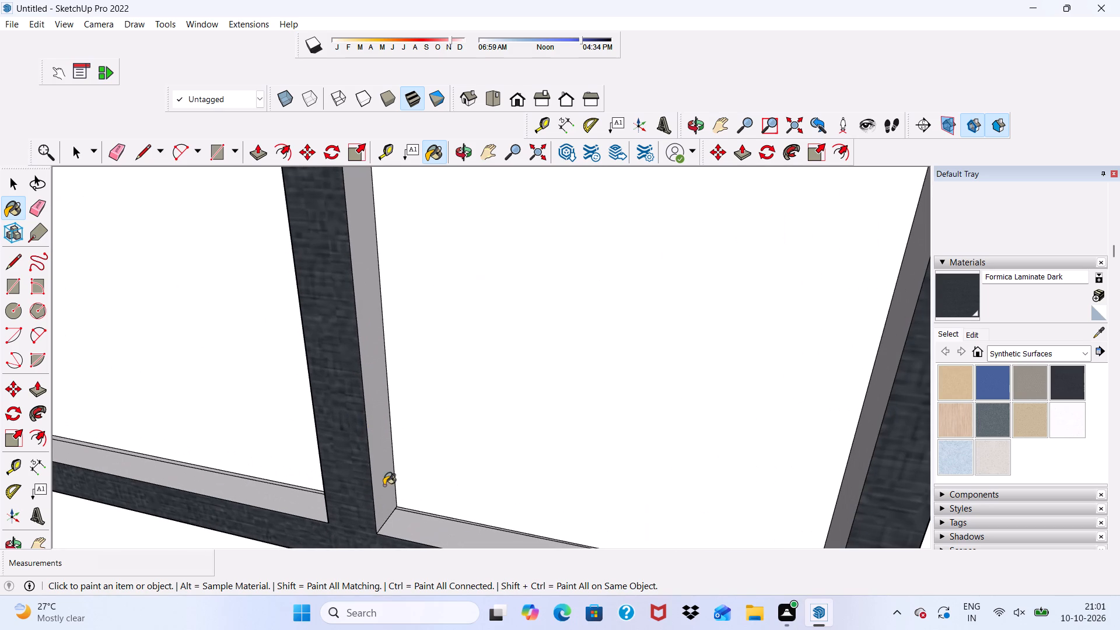
{"action": "left_click", "coordinate": [393, 528]}
{"action": "scroll", "coordinate": [295, 495], "scroll_direction": "up", "scroll_amount": 3}
{"action": "left_click", "coordinate": [222, 489]}
Paint the thin strips behind the third-floor window's bottom rail, on both sides of the mullion, with Formica Laminate Dark.
{"action": "scroll", "coordinate": [246, 478], "scroll_direction": "up", "scroll_amount": 2}
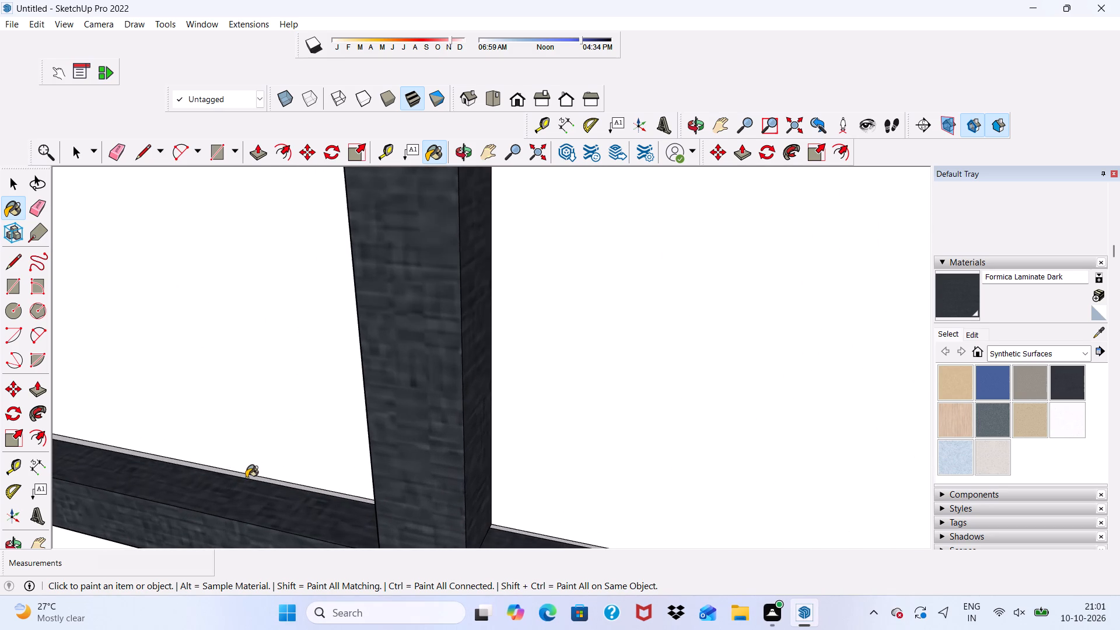
{"action": "left_click", "coordinate": [246, 478]}
{"action": "scroll", "coordinate": [229, 462], "scroll_direction": "down", "scroll_amount": 5}
{"action": "scroll", "coordinate": [196, 405], "scroll_direction": "up", "scroll_amount": 14}
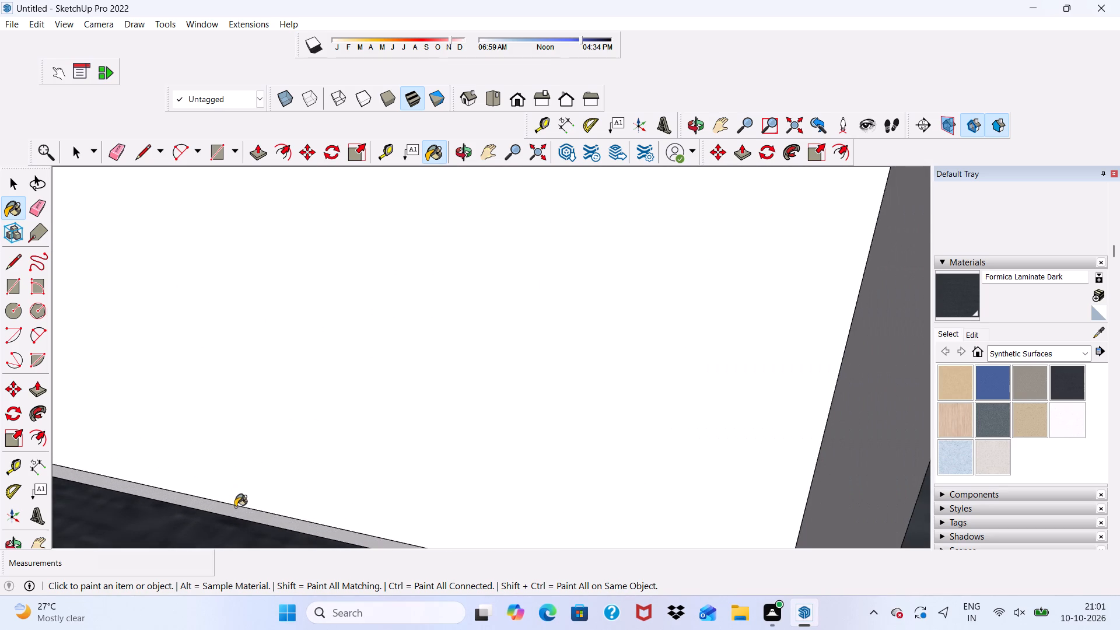
{"action": "left_click", "coordinate": [238, 514]}
{"action": "scroll", "coordinate": [238, 494], "scroll_direction": "down", "scroll_amount": 11}
{"action": "scroll", "coordinate": [528, 528], "scroll_direction": "up", "scroll_amount": 11}
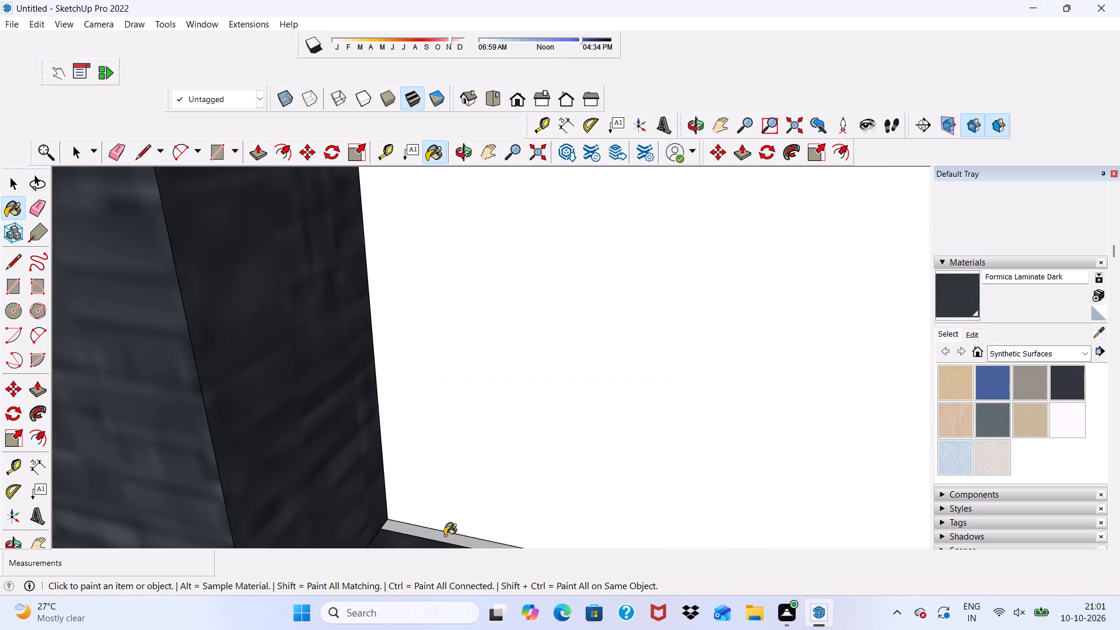
{"action": "left_click", "coordinate": [444, 535]}
{"action": "scroll", "coordinate": [405, 538], "scroll_direction": "down", "scroll_amount": 17}
{"action": "scroll", "coordinate": [355, 365], "scroll_direction": "down", "scroll_amount": 5}
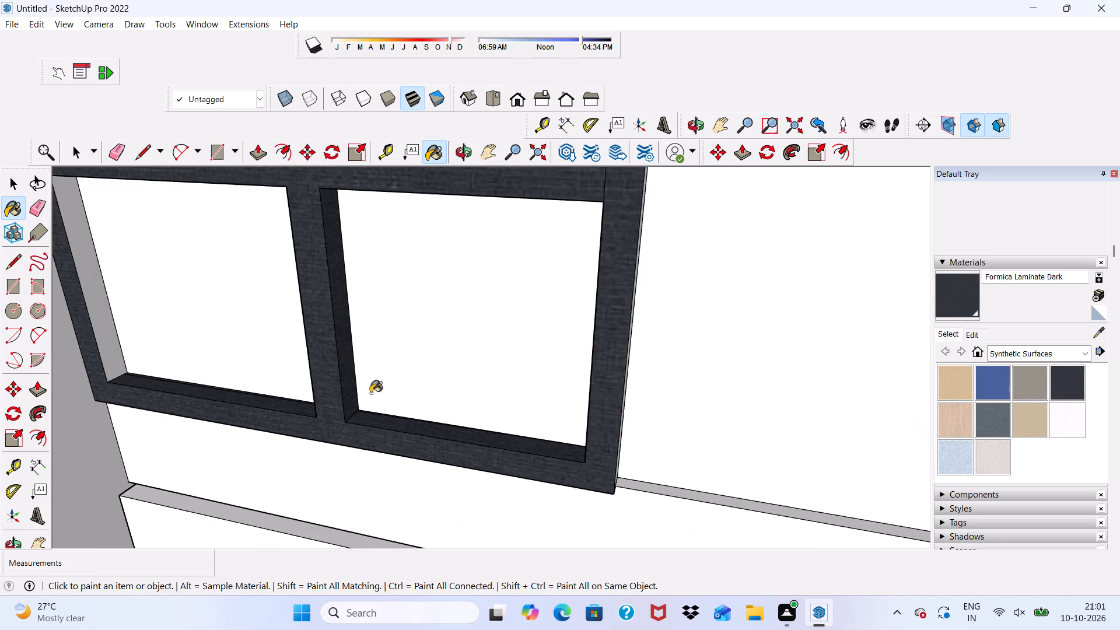
{"action": "scroll", "coordinate": [370, 393], "scroll_direction": "down", "scroll_amount": 6}
{"action": "scroll", "coordinate": [304, 332], "scroll_direction": "up", "scroll_amount": 3}
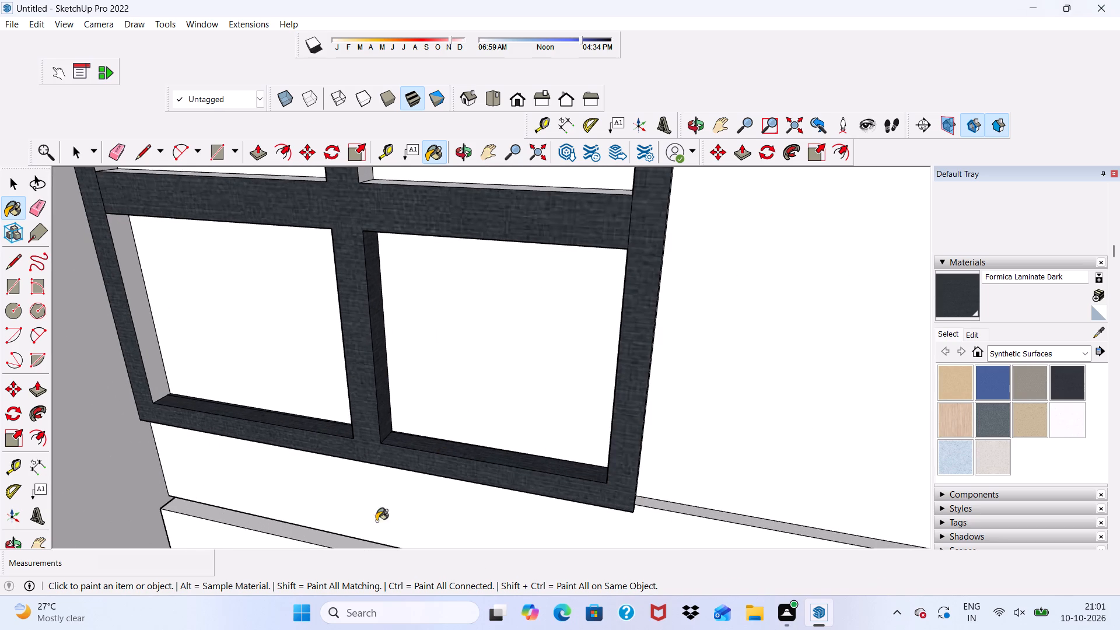
Paint both jambs' inner faces and the mullion's remaining side around the third-floor window's lower panes with Formica Laminate Dark.
{"action": "scroll", "coordinate": [215, 357], "scroll_direction": "up", "scroll_amount": 4}
{"action": "left_click", "coordinate": [119, 335]}
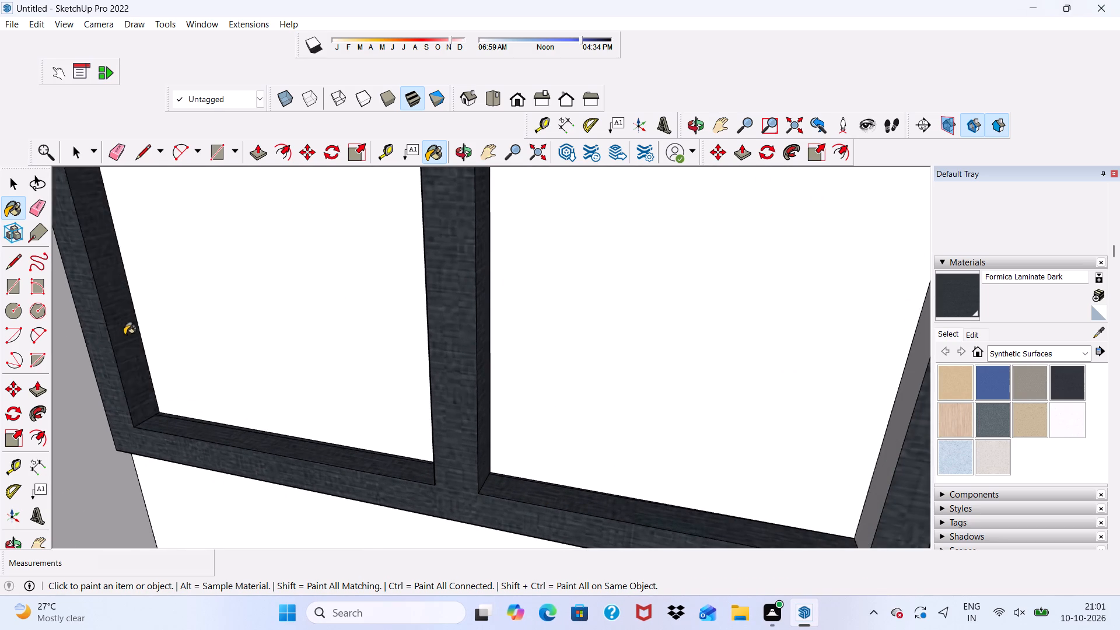
{"action": "scroll", "coordinate": [143, 345], "scroll_direction": "down", "scroll_amount": 5}
{"action": "middle_click_drag", "start_coordinate": [503, 296], "coordinate": [755, 240]}
{"action": "scroll", "coordinate": [612, 306], "scroll_direction": "up", "scroll_amount": 5}
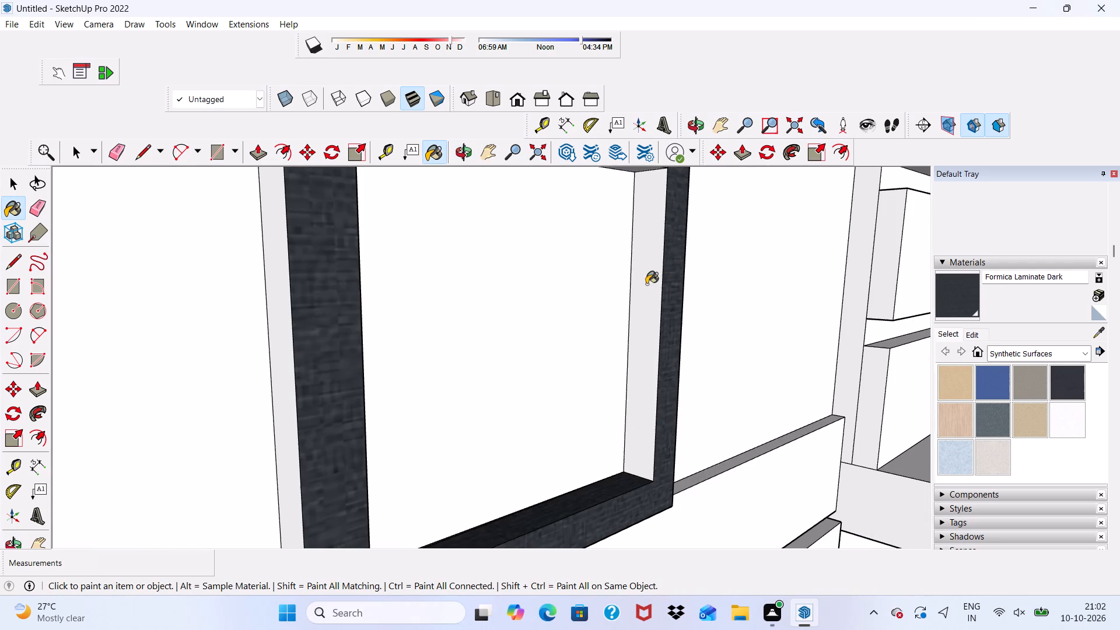
{"action": "left_click", "coordinate": [646, 284]}
{"action": "left_click", "coordinate": [281, 371]}
{"action": "scroll", "coordinate": [282, 371], "scroll_direction": "down", "scroll_amount": 6}
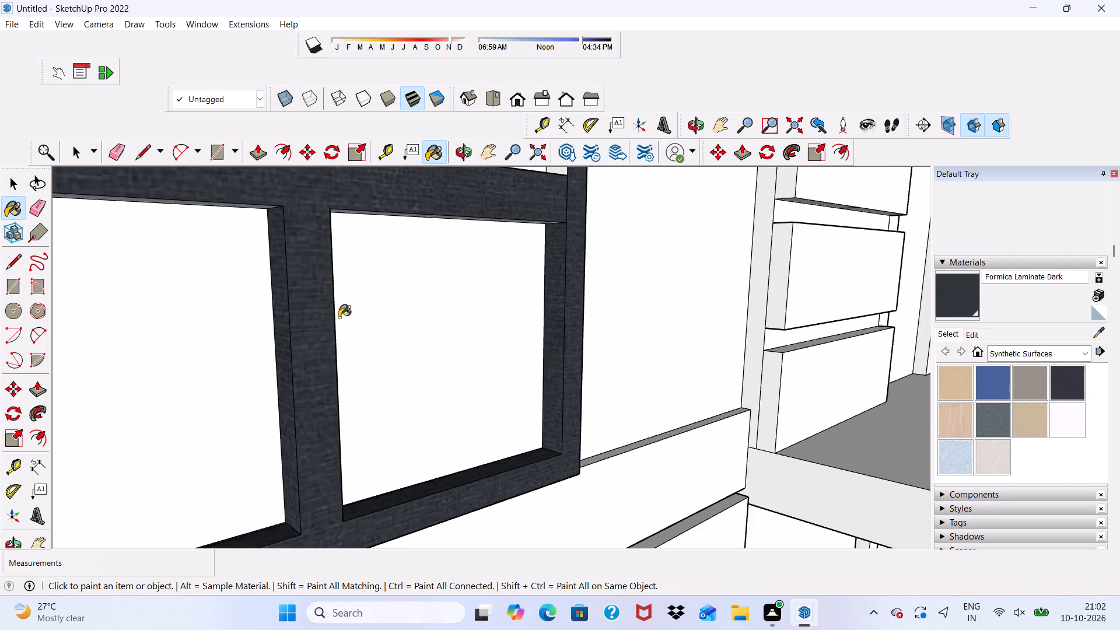
Paint the outer side face of the third-floor window frame with Formica Laminate Dark.
{"action": "scroll", "coordinate": [339, 317], "scroll_direction": "down", "scroll_amount": 4}
{"action": "middle_click_drag", "start_coordinate": [360, 358], "coordinate": [156, 397]}
{"action": "middle_click_drag", "start_coordinate": [297, 336], "coordinate": [159, 394]}
{"action": "scroll", "coordinate": [464, 385], "scroll_direction": "up", "scroll_amount": 5}
{"action": "left_click", "coordinate": [381, 370]}
{"action": "scroll", "coordinate": [384, 384], "scroll_direction": "down", "scroll_amount": 10}
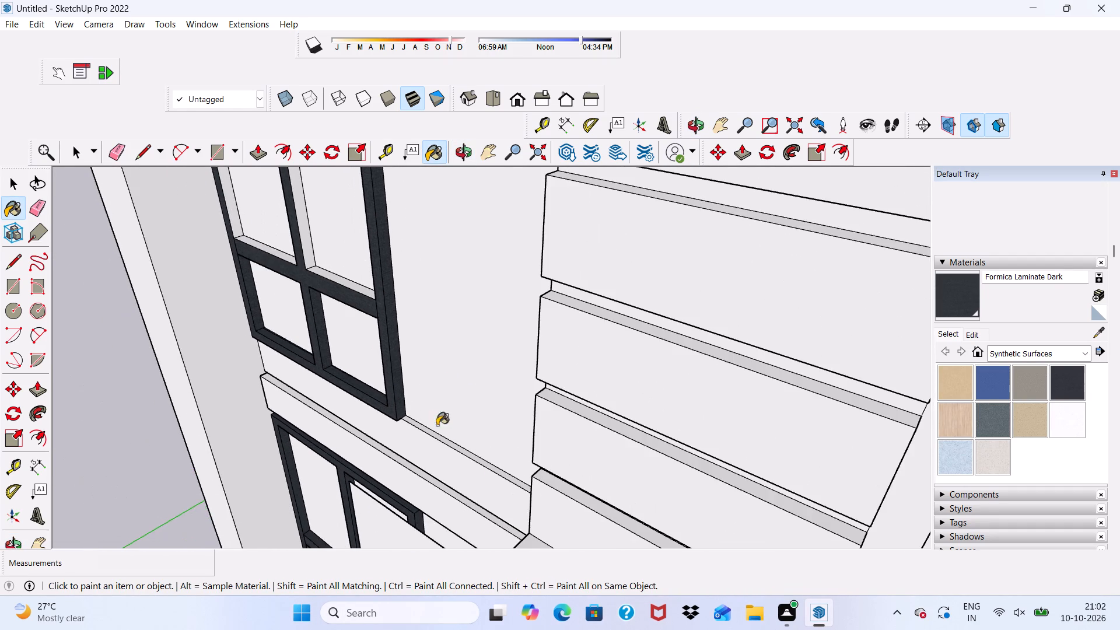
Paint the third-floor window's upper mullion side and both upper faces of its crossbar with Formica Laminate Dark.
{"action": "scroll", "coordinate": [331, 309], "scroll_direction": "up", "scroll_amount": 11}
{"action": "left_click", "coordinate": [321, 296]}
{"action": "scroll", "coordinate": [373, 342], "scroll_direction": "up", "scroll_amount": 4}
{"action": "left_click", "coordinate": [374, 348]}
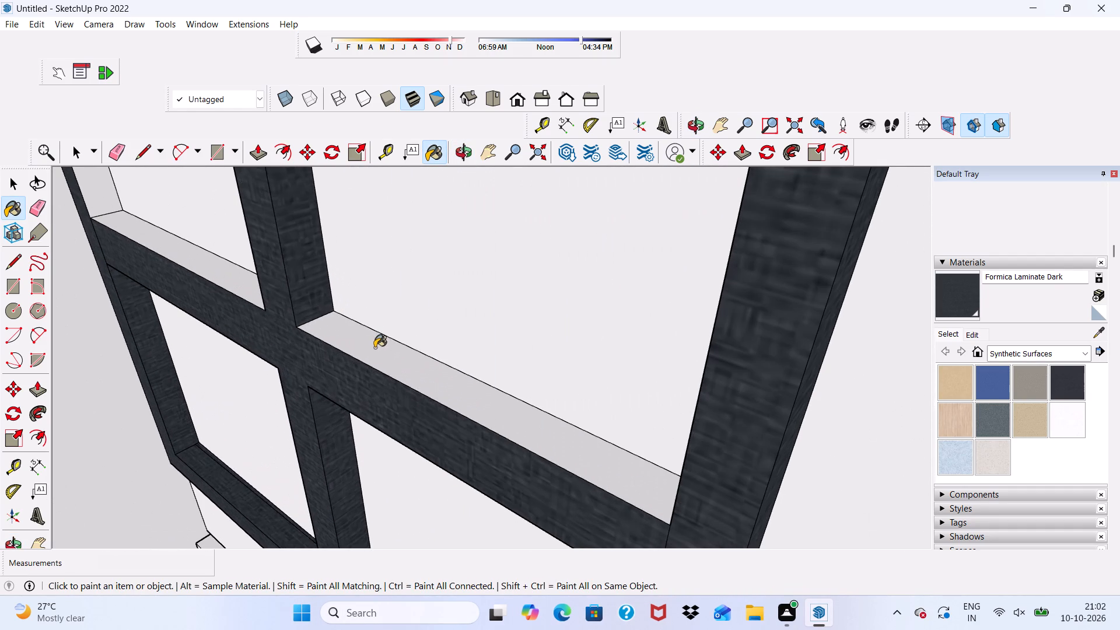
{"action": "left_click", "coordinate": [188, 264]}
Paint the right jamb's inner face and the mullion's remaining side above the third-floor window's crossbar with Formica Laminate Dark.
{"action": "scroll", "coordinate": [188, 264], "scroll_direction": "down", "scroll_amount": 9}
{"action": "middle_click_drag", "start_coordinate": [402, 332], "coordinate": [626, 269]}
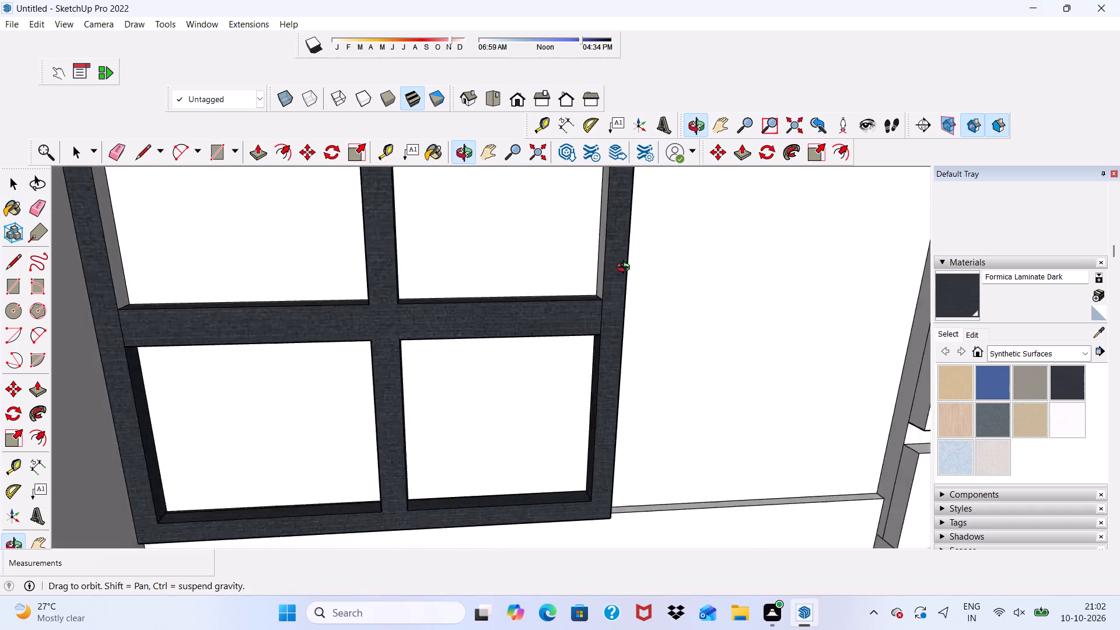
{"action": "middle_click_drag", "start_coordinate": [626, 269], "coordinate": [688, 290]}
{"action": "scroll", "coordinate": [647, 258], "scroll_direction": "up", "scroll_amount": 5}
{"action": "left_click", "coordinate": [661, 249]}
{"action": "scroll", "coordinate": [370, 281], "scroll_direction": "up", "scroll_amount": 3}
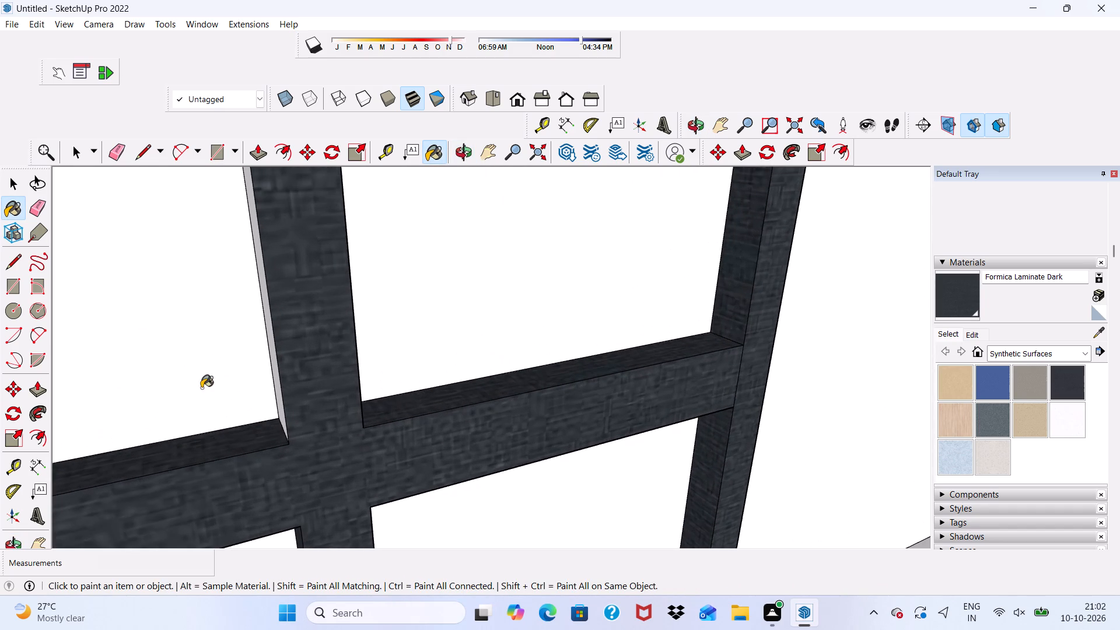
{"action": "middle_click_drag", "start_coordinate": [215, 385], "coordinate": [381, 349]}
{"action": "left_click", "coordinate": [404, 339]}
{"action": "scroll", "coordinate": [402, 340], "scroll_direction": "down", "scroll_amount": 7}
Paint the left jamb's inner face above the third-floor window's crossbar with Formica Laminate Dark.
{"action": "middle_click_drag", "start_coordinate": [470, 370], "coordinate": [459, 373]}
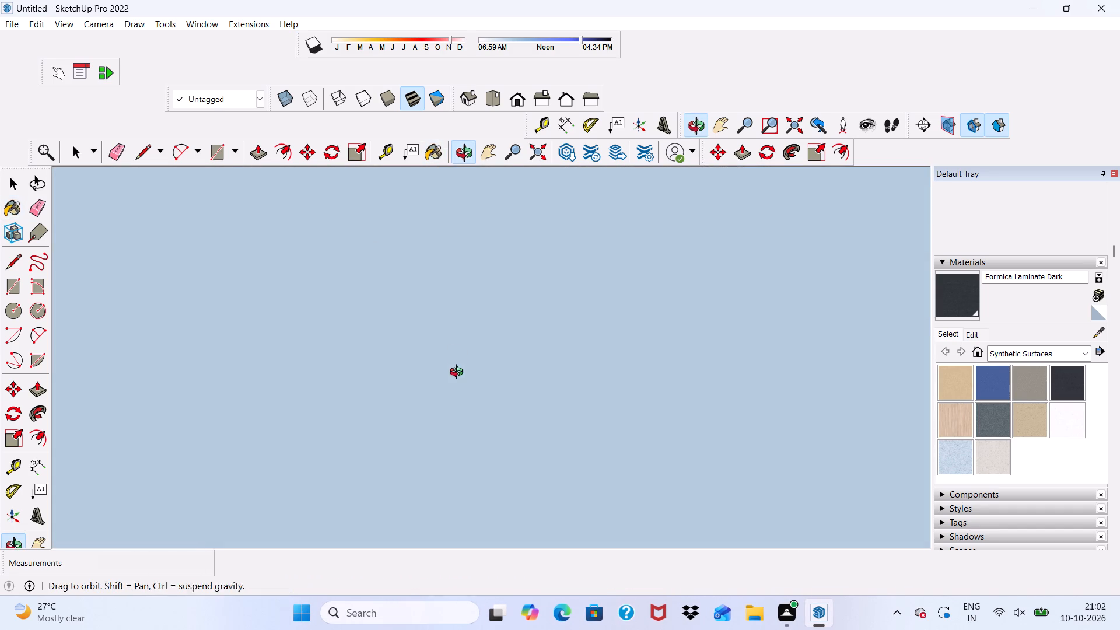
{"action": "middle_click_drag", "start_coordinate": [459, 373], "coordinate": [461, 373]}
{"action": "left_click", "coordinate": [515, 100]}
{"action": "scroll", "coordinate": [522, 209], "scroll_direction": "down", "scroll_amount": 11}
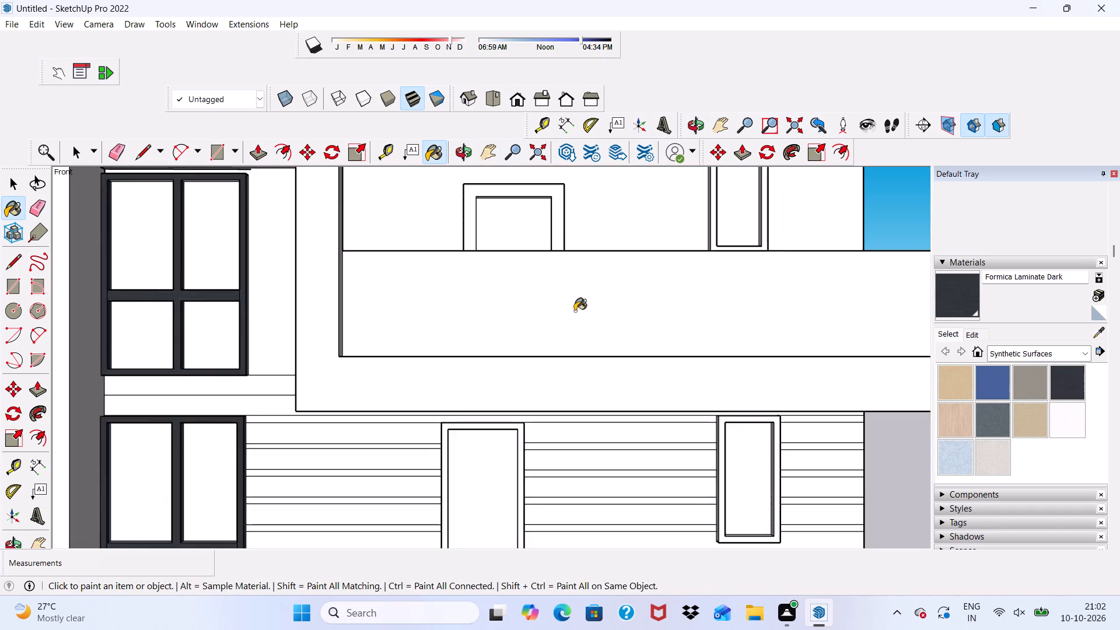
{"action": "scroll", "coordinate": [575, 311], "scroll_direction": "down", "scroll_amount": 5}
{"action": "scroll", "coordinate": [283, 338], "scroll_direction": "up", "scroll_amount": 9}
{"action": "middle_click_drag", "start_coordinate": [333, 271], "coordinate": [176, 308]}
{"action": "scroll", "coordinate": [280, 297], "scroll_direction": "down", "scroll_amount": 9}
{"action": "scroll", "coordinate": [440, 224], "scroll_direction": "up", "scroll_amount": 3}
{"action": "scroll", "coordinate": [426, 272], "scroll_direction": "down", "scroll_amount": 10}
{"action": "scroll", "coordinate": [380, 213], "scroll_direction": "up", "scroll_amount": 2}
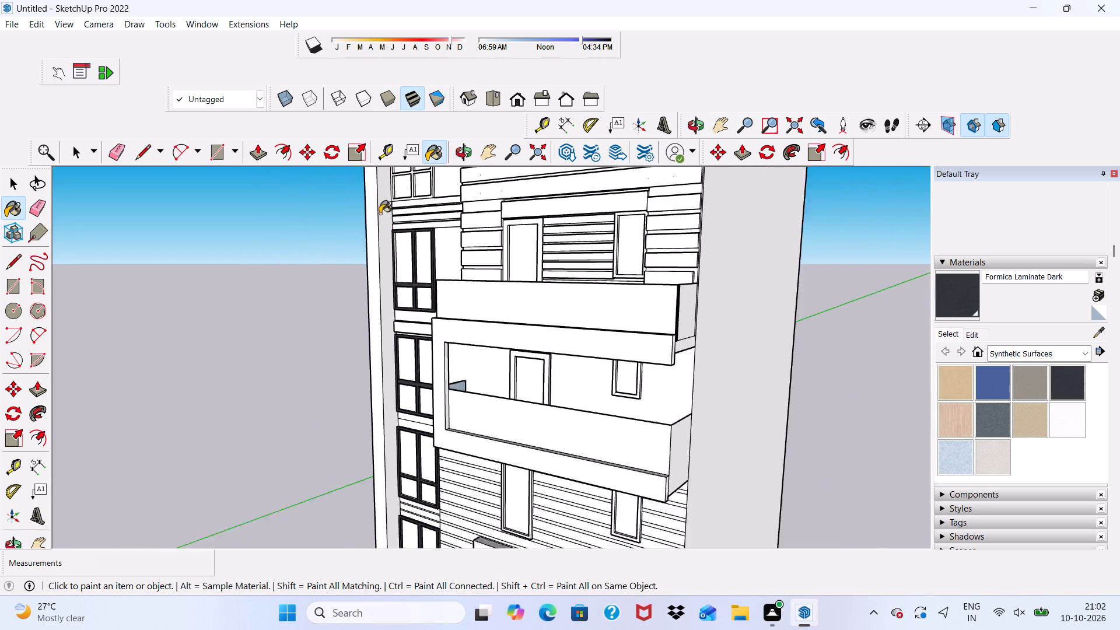
{"action": "scroll", "coordinate": [380, 213], "scroll_direction": "up", "scroll_amount": 20}
{"action": "scroll", "coordinate": [380, 213], "scroll_direction": "up", "scroll_amount": 5}
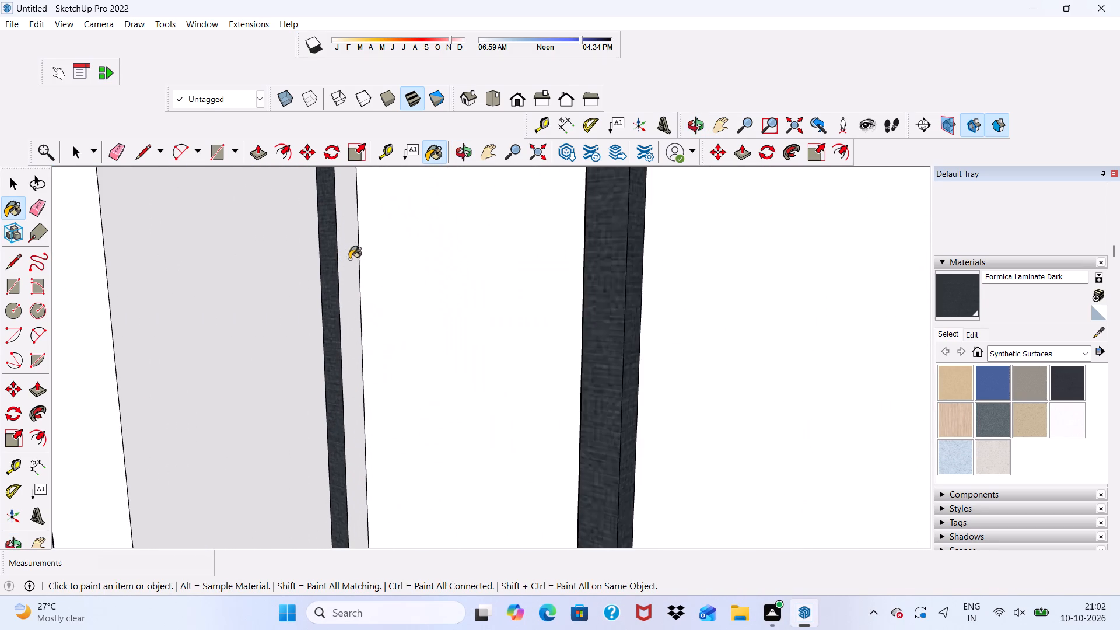
{"action": "left_click", "coordinate": [346, 253]}
Paint the front face and outer side face of the fourth-floor corner window frame with Formica Laminate Dark.
{"action": "scroll", "coordinate": [350, 270], "scroll_direction": "down", "scroll_amount": 13}
{"action": "middle_click_drag", "start_coordinate": [532, 307], "coordinate": [730, 305]}
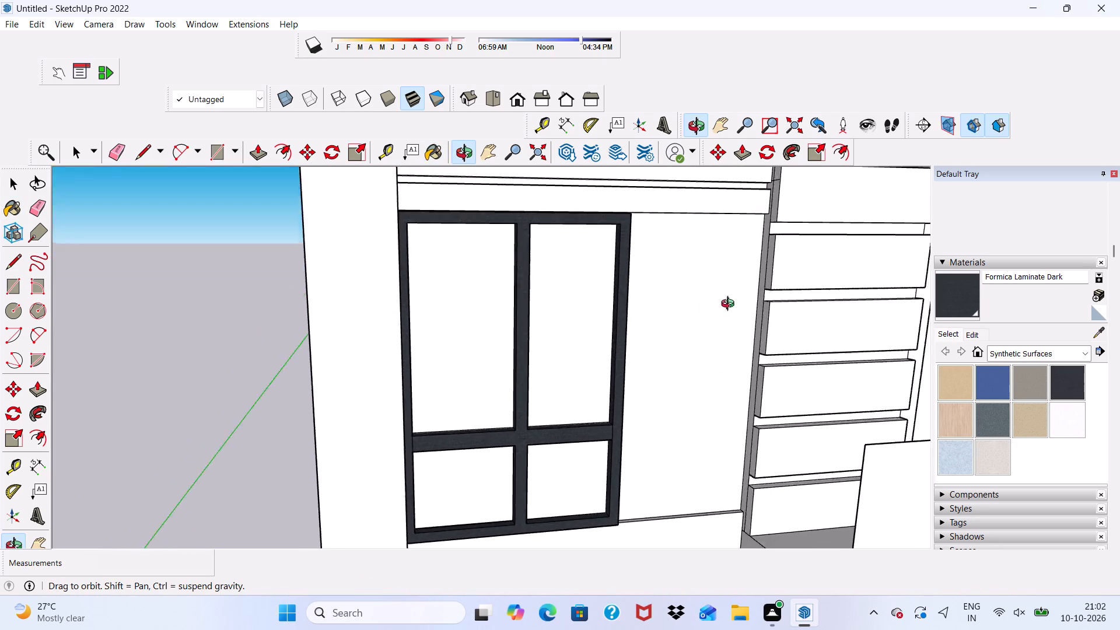
{"action": "middle_click_drag", "start_coordinate": [730, 305], "coordinate": [584, 408]}
{"action": "scroll", "coordinate": [509, 334], "scroll_direction": "down", "scroll_amount": 5}
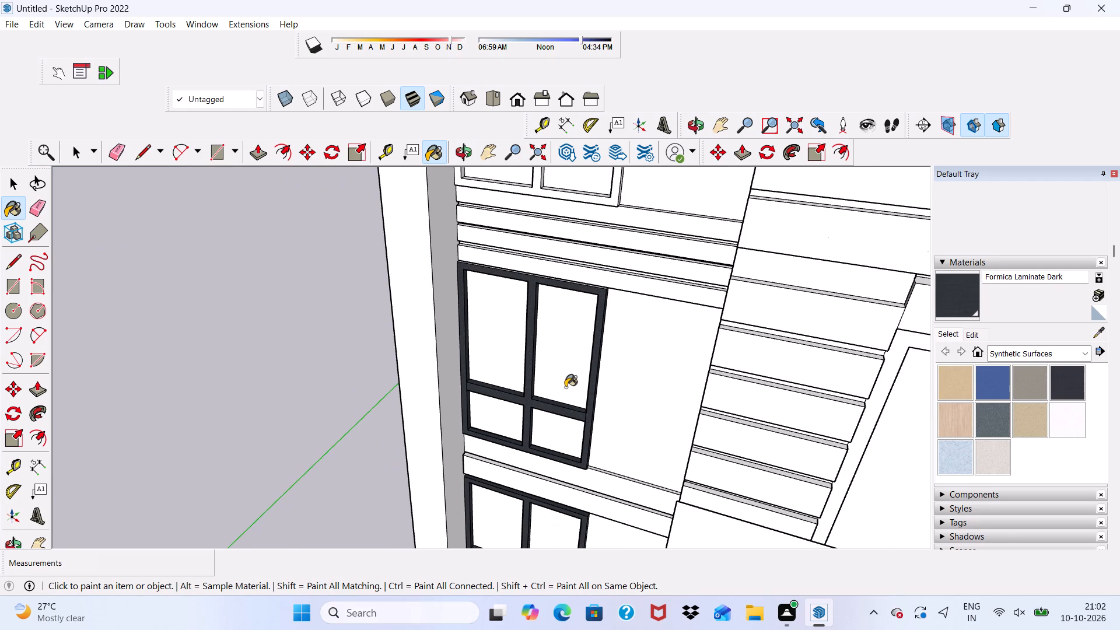
{"action": "scroll", "coordinate": [495, 363], "scroll_direction": "down", "scroll_amount": 6}
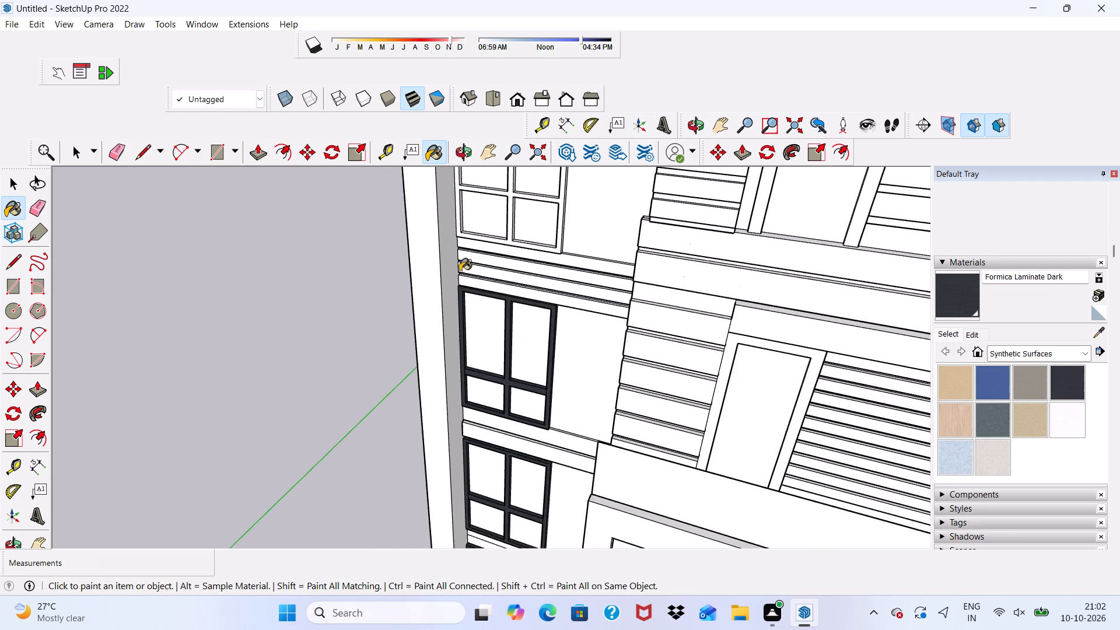
{"action": "scroll", "coordinate": [460, 271], "scroll_direction": "down", "scroll_amount": 4}
{"action": "scroll", "coordinate": [542, 362], "scroll_direction": "up", "scroll_amount": 17}
{"action": "scroll", "coordinate": [505, 271], "scroll_direction": "up", "scroll_amount": 2}
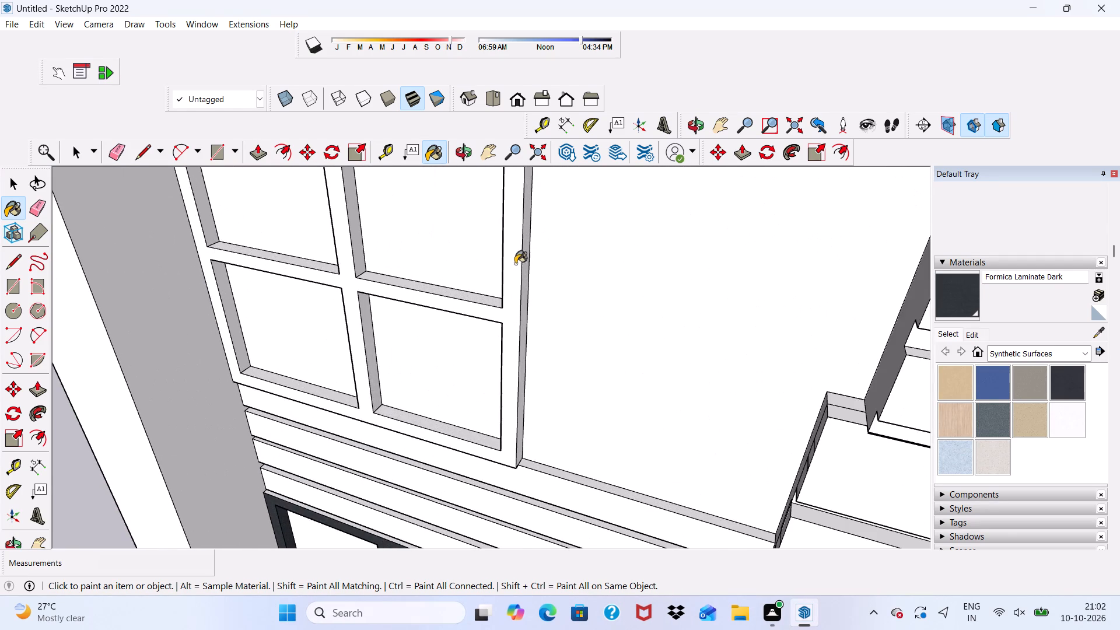
{"action": "left_click", "coordinate": [513, 265]}
{"action": "scroll", "coordinate": [521, 281], "scroll_direction": "up", "scroll_amount": 4}
{"action": "left_click", "coordinate": [527, 276]}
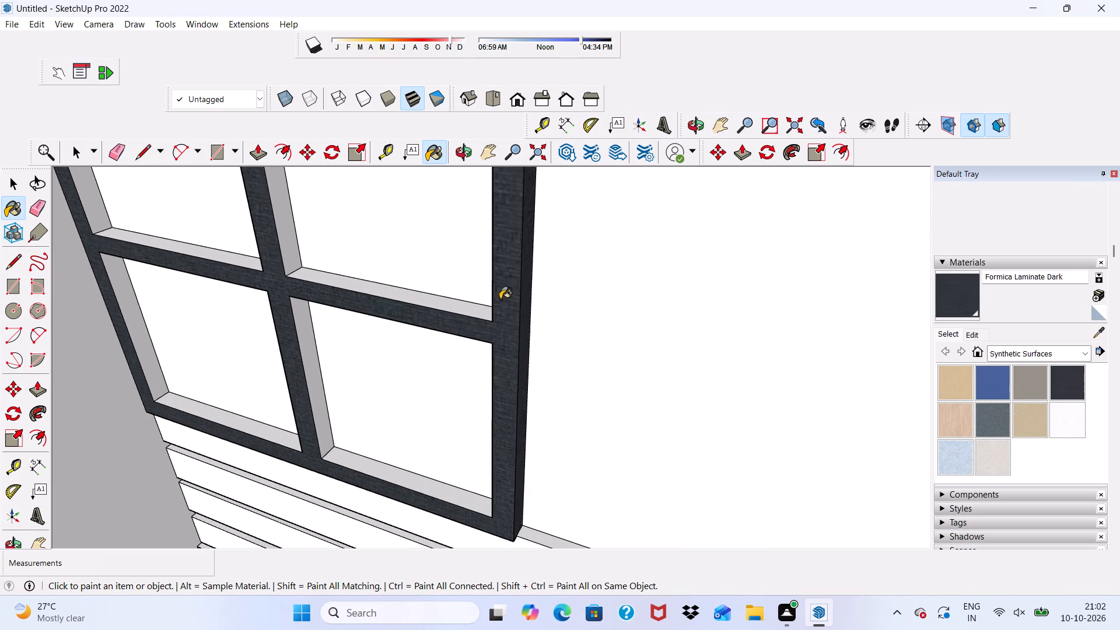
Paint the fourth-floor corner window's right crossbar top, right bottom-rail top and lower mullion's right side with Formica Laminate Dark.
{"action": "scroll", "coordinate": [436, 315], "scroll_direction": "up", "scroll_amount": 5}
{"action": "left_click", "coordinate": [430, 297]}
{"action": "scroll", "coordinate": [429, 290], "scroll_direction": "down", "scroll_amount": 6}
{"action": "scroll", "coordinate": [379, 464], "scroll_direction": "up", "scroll_amount": 2}
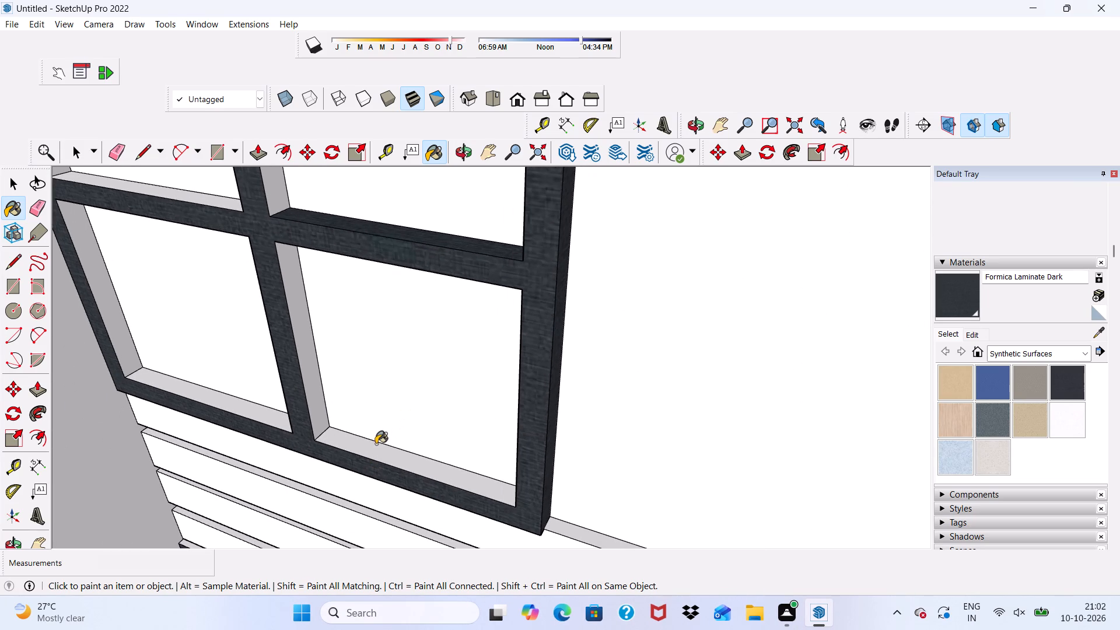
{"action": "scroll", "coordinate": [375, 446], "scroll_direction": "up", "scroll_amount": 5}
{"action": "left_click", "coordinate": [358, 451]}
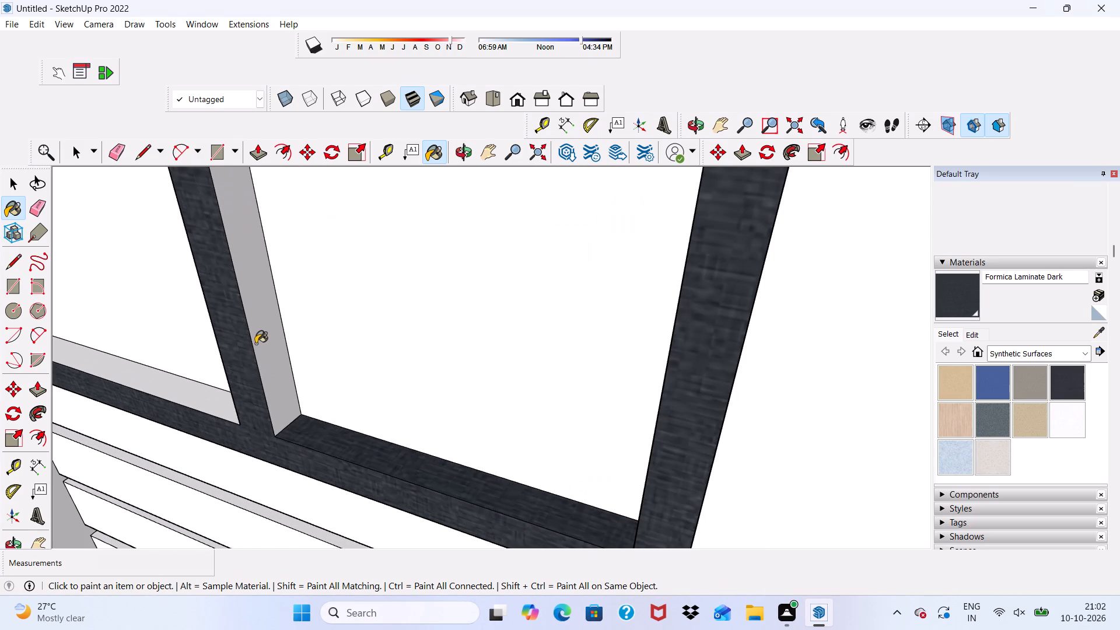
{"action": "left_click", "coordinate": [268, 331]}
Paint the lower mullion's left side, the left bottom-rail top and both jambs' inner faces below the crossbar with Formica Laminate Dark.
{"action": "scroll", "coordinate": [252, 346], "scroll_direction": "down", "scroll_amount": 2}
{"action": "middle_click_drag", "start_coordinate": [253, 349], "coordinate": [510, 313]}
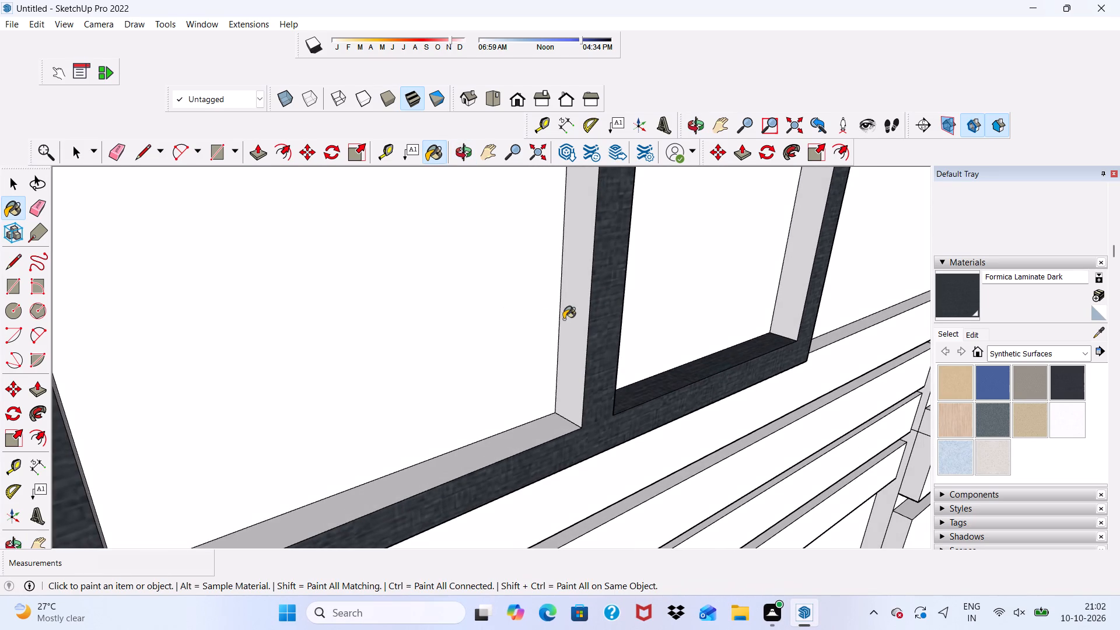
{"action": "left_click", "coordinate": [576, 313]}
{"action": "left_click", "coordinate": [517, 443]}
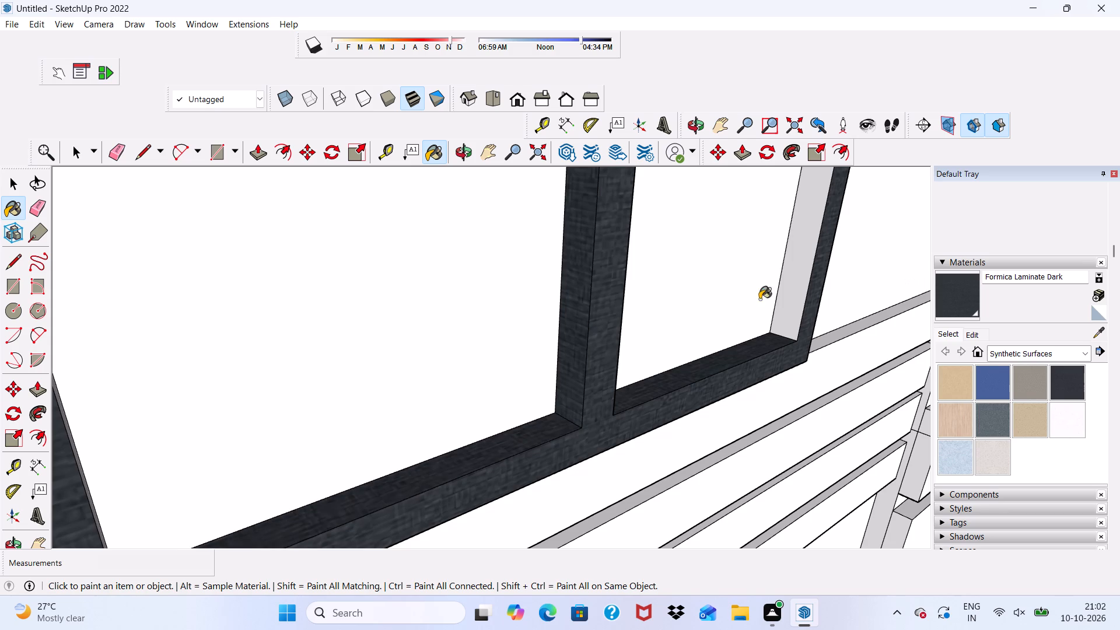
{"action": "left_click", "coordinate": [800, 281]}
{"action": "scroll", "coordinate": [751, 297], "scroll_direction": "down", "scroll_amount": 9}
{"action": "middle_click_drag", "start_coordinate": [470, 269], "coordinate": [117, 251]}
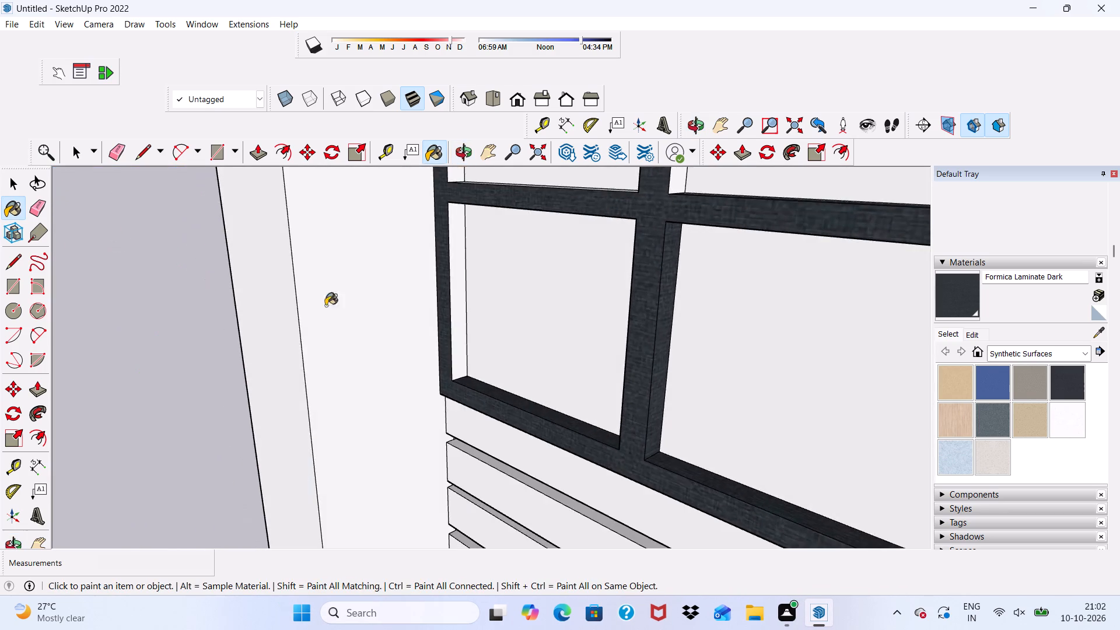
{"action": "scroll", "coordinate": [516, 281], "scroll_direction": "up", "scroll_amount": 5}
{"action": "left_click", "coordinate": [421, 255]}
Paint the upper mullion's right side, the left crossbar top and the left jamb's upper inner face with Formica Laminate Dark.
{"action": "scroll", "coordinate": [421, 269], "scroll_direction": "down", "scroll_amount": 12}
{"action": "scroll", "coordinate": [578, 220], "scroll_direction": "up", "scroll_amount": 5}
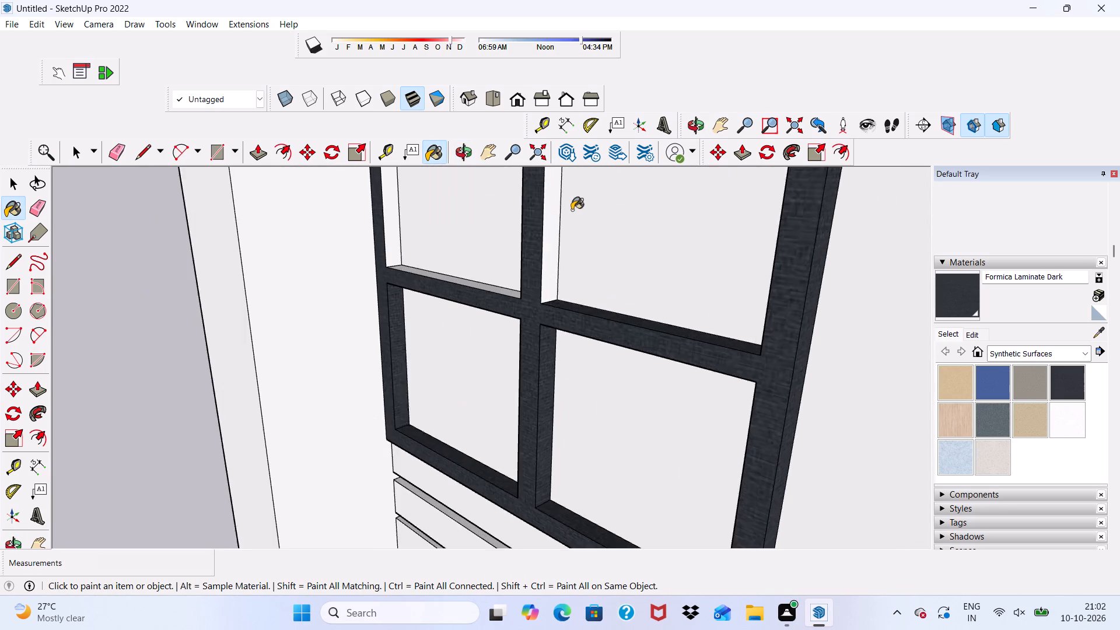
{"action": "scroll", "coordinate": [572, 210], "scroll_direction": "up", "scroll_amount": 6}
{"action": "left_click", "coordinate": [545, 223]}
{"action": "scroll", "coordinate": [391, 327], "scroll_direction": "up", "scroll_amount": 4}
{"action": "left_click", "coordinate": [398, 304]}
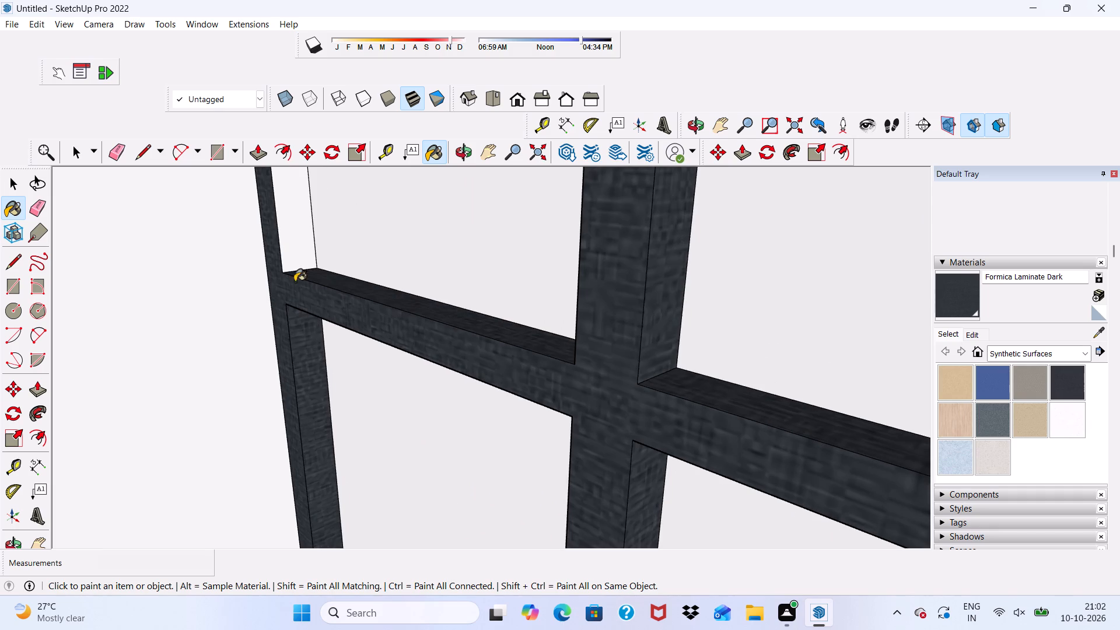
{"action": "left_click", "coordinate": [296, 214]}
Paint the right jamb's inner face and the mullion's left side above the fourth-floor window's crossbar with Formica Laminate Dark.
{"action": "scroll", "coordinate": [288, 269], "scroll_direction": "down", "scroll_amount": 11}
{"action": "middle_click_drag", "start_coordinate": [299, 313], "coordinate": [643, 286]}
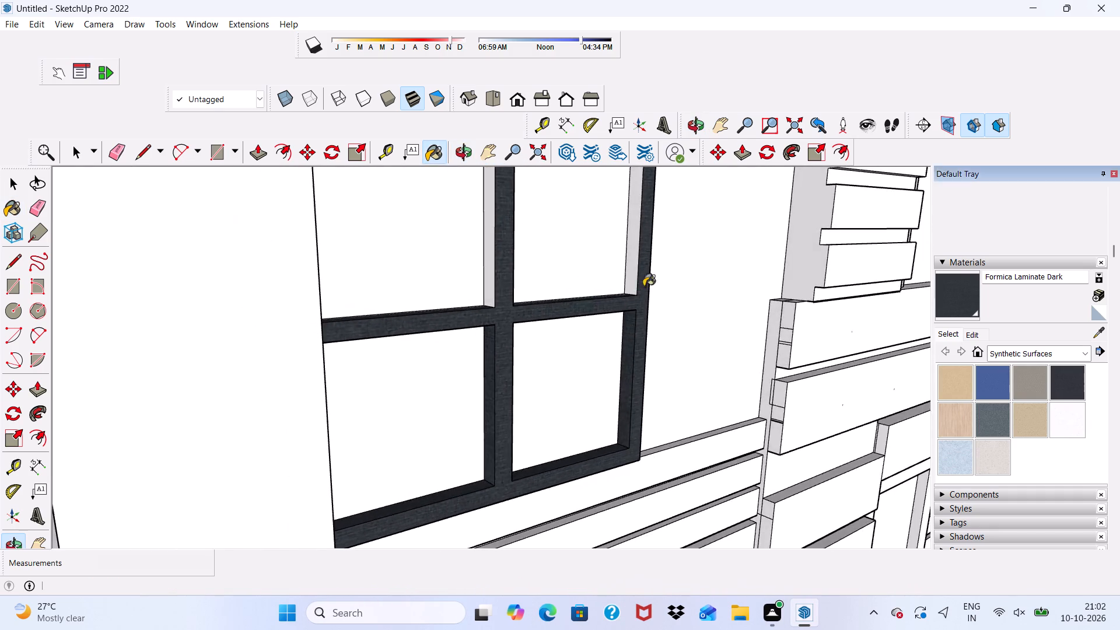
{"action": "scroll", "coordinate": [635, 242], "scroll_direction": "up", "scroll_amount": 4}
{"action": "left_click", "coordinate": [633, 239]}
{"action": "left_click", "coordinate": [398, 275]}
Paint the undersides of the crossbar and top rail in both halves of the fourth-floor corner window with Formica Laminate Dark.
{"action": "scroll", "coordinate": [415, 324], "scroll_direction": "down", "scroll_amount": 4}
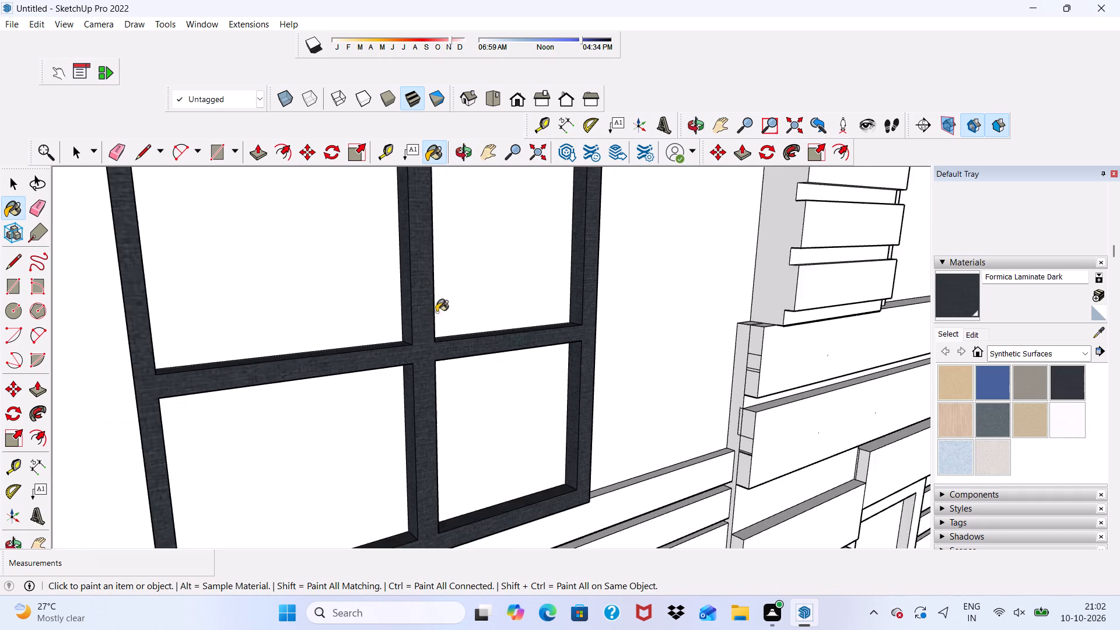
{"action": "scroll", "coordinate": [436, 312], "scroll_direction": "down", "scroll_amount": 11}
{"action": "middle_click_drag", "start_coordinate": [461, 338], "coordinate": [251, 362]}
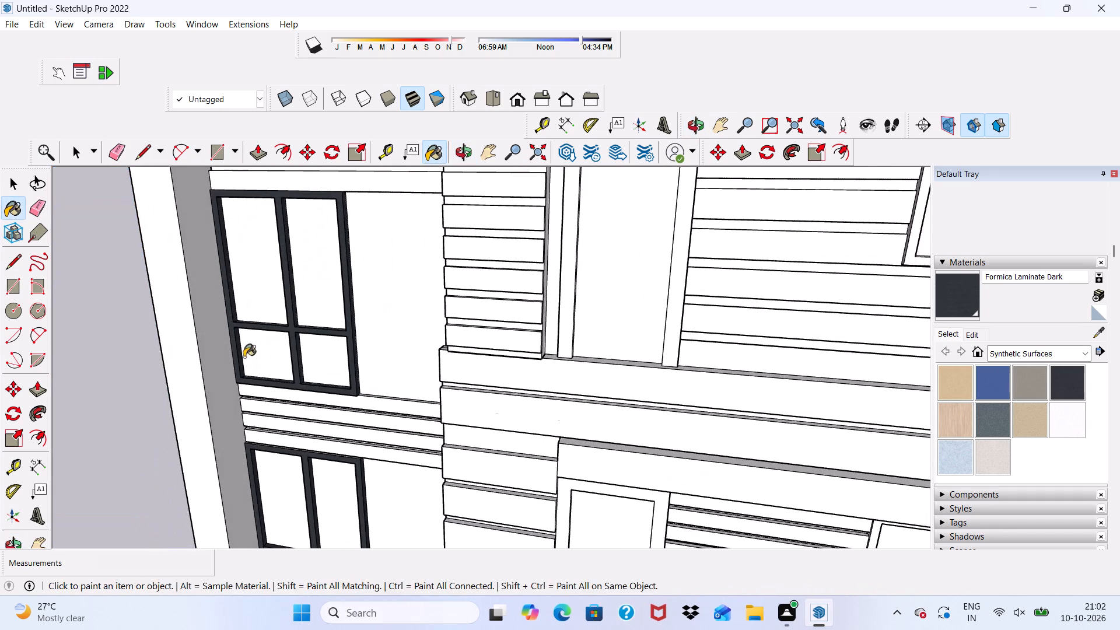
{"action": "middle_click_drag", "start_coordinate": [244, 357], "coordinate": [263, 176]}
{"action": "scroll", "coordinate": [289, 368], "scroll_direction": "up", "scroll_amount": 11}
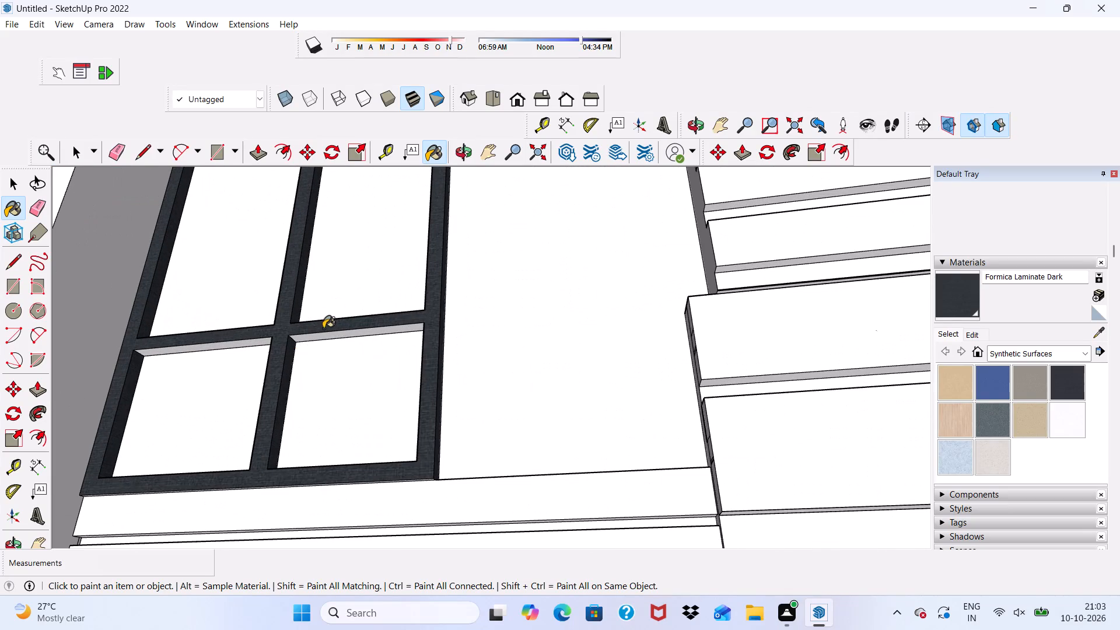
{"action": "left_click", "coordinate": [323, 330]}
{"action": "scroll", "coordinate": [213, 338], "scroll_direction": "up", "scroll_amount": 3}
{"action": "left_click", "coordinate": [198, 342]}
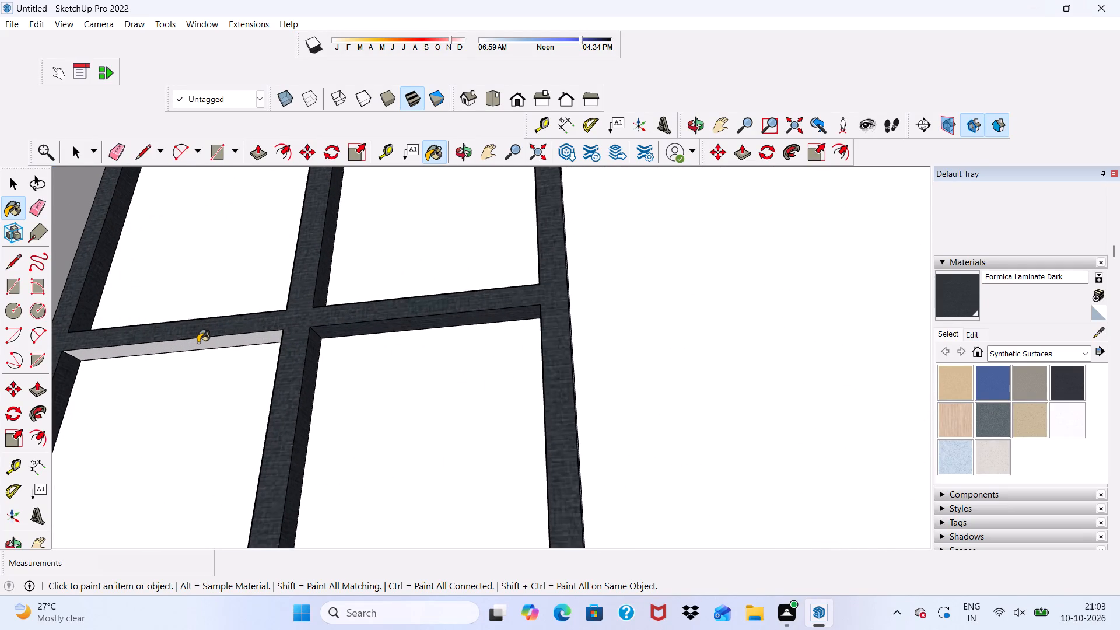
{"action": "scroll", "coordinate": [190, 385], "scroll_direction": "down", "scroll_amount": 10}
{"action": "scroll", "coordinate": [314, 184], "scroll_direction": "up", "scroll_amount": 10}
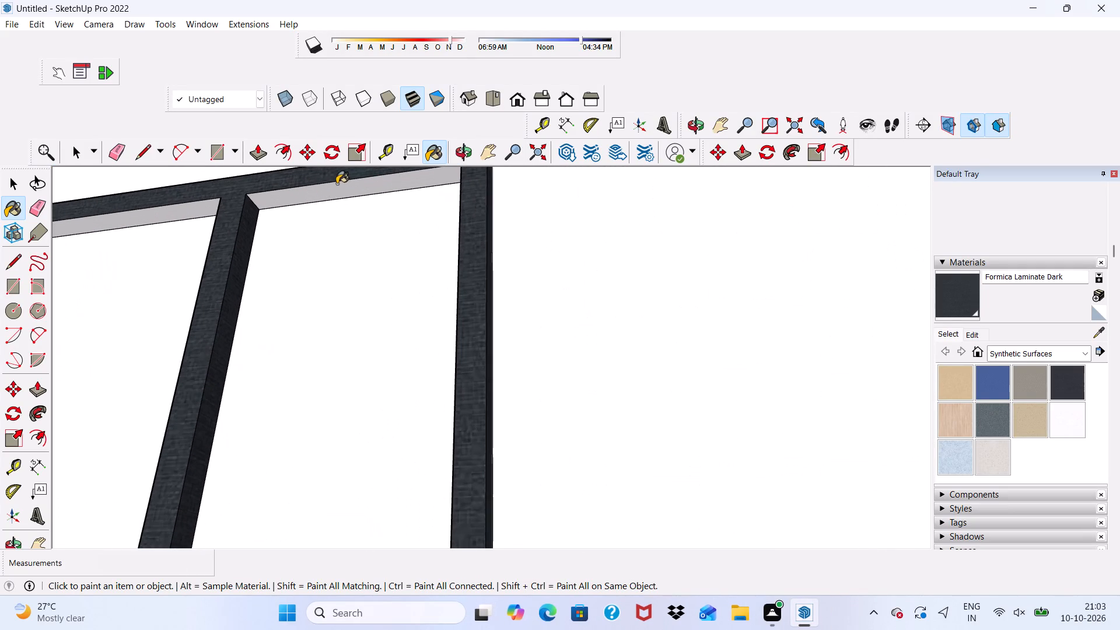
{"action": "left_click", "coordinate": [337, 184]}
{"action": "left_click", "coordinate": [180, 211]}
Paint the front face and left jamb's inner face of the third-floor balcony door frame with Formica Laminate Dark.
{"action": "scroll", "coordinate": [181, 211], "scroll_direction": "down", "scroll_amount": 9}
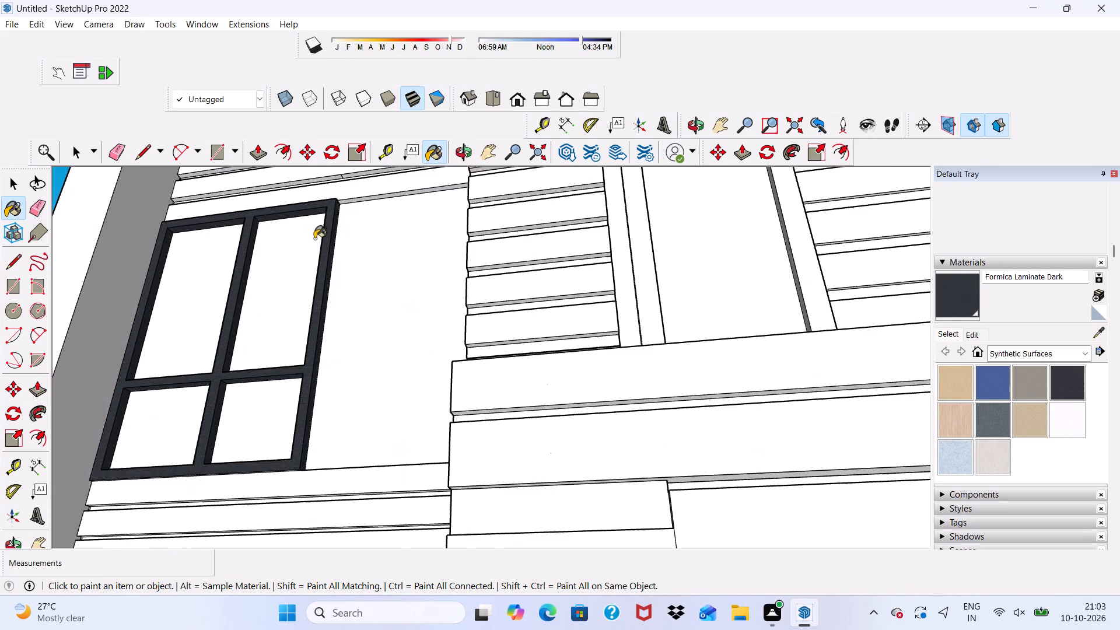
{"action": "scroll", "coordinate": [314, 239], "scroll_direction": "down", "scroll_amount": 18}
{"action": "middle_click_drag", "start_coordinate": [435, 265], "coordinate": [303, 502]}
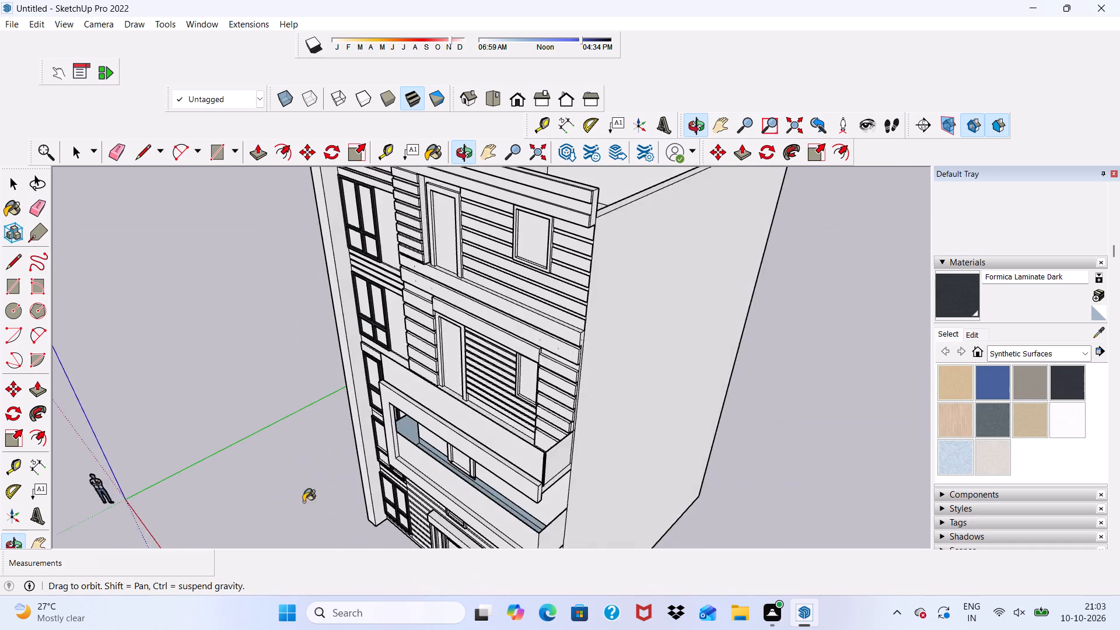
{"action": "middle_click_drag", "start_coordinate": [303, 502], "coordinate": [297, 507]}
{"action": "scroll", "coordinate": [358, 440], "scroll_direction": "up", "scroll_amount": 6}
{"action": "scroll", "coordinate": [509, 242], "scroll_direction": "up", "scroll_amount": 5}
{"action": "scroll", "coordinate": [437, 271], "scroll_direction": "up", "scroll_amount": 4}
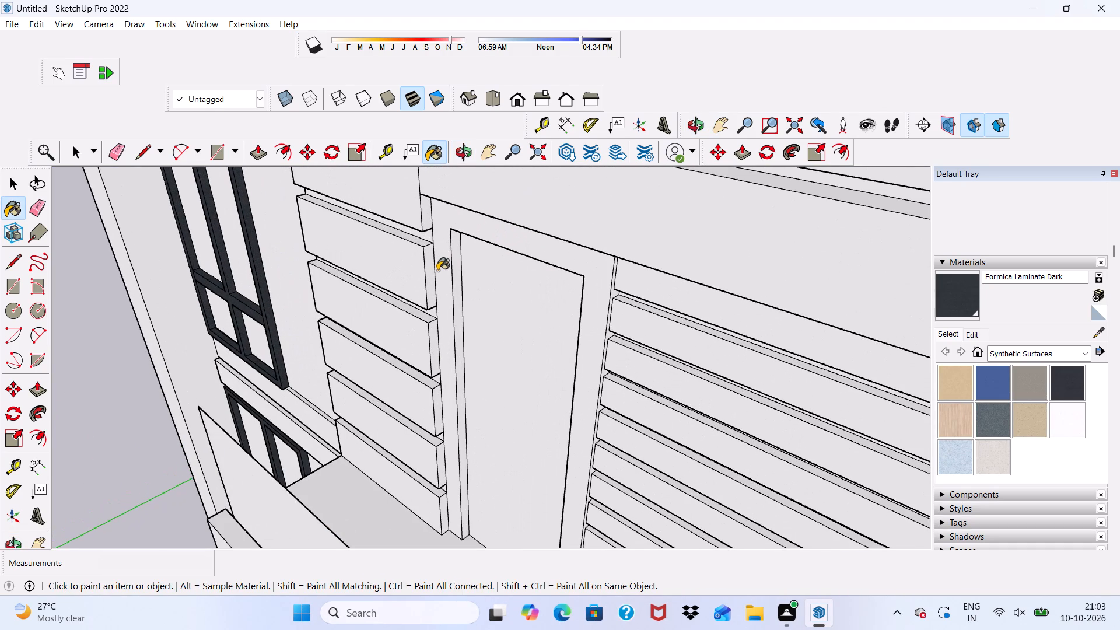
{"action": "scroll", "coordinate": [432, 302], "scroll_direction": "down", "scroll_amount": 4}
{"action": "scroll", "coordinate": [527, 289], "scroll_direction": "up", "scroll_amount": 11}
{"action": "left_click", "coordinate": [533, 281]}
{"action": "scroll", "coordinate": [376, 289], "scroll_direction": "up", "scroll_amount": 4}
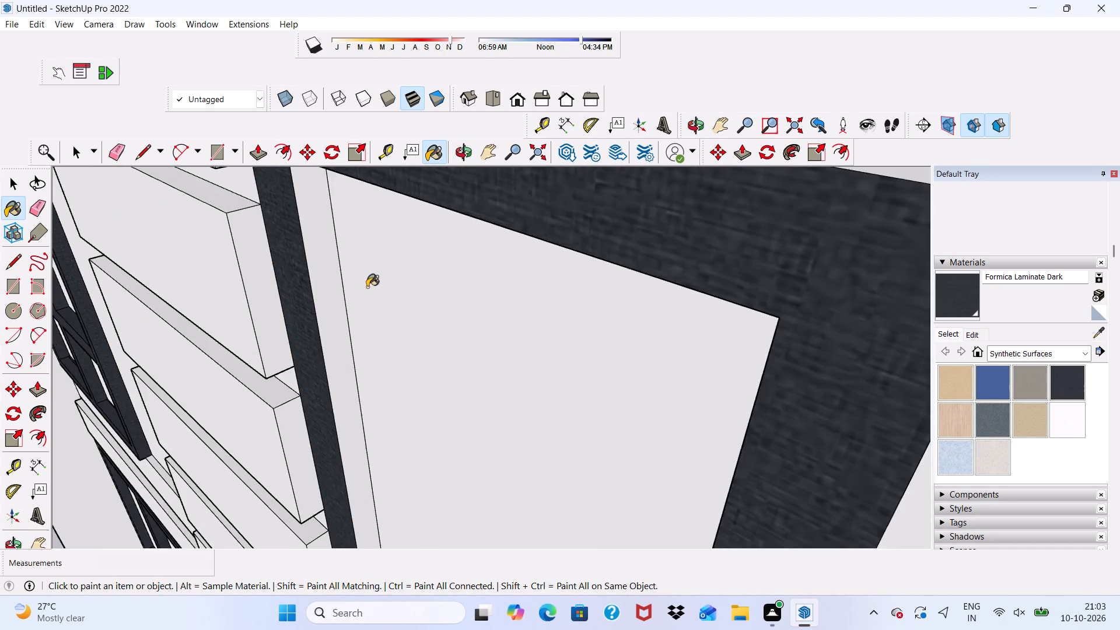
{"action": "scroll", "coordinate": [367, 287], "scroll_direction": "up", "scroll_amount": 6}
{"action": "left_click", "coordinate": [327, 275]}
Paint the right jamb's inner face and the head's underside of the third-floor balcony door frame with Formica Laminate Dark.
{"action": "scroll", "coordinate": [327, 276], "scroll_direction": "down", "scroll_amount": 5}
{"action": "middle_click_drag", "start_coordinate": [360, 282], "coordinate": [572, 197]}
{"action": "scroll", "coordinate": [471, 260], "scroll_direction": "down", "scroll_amount": 8}
{"action": "scroll", "coordinate": [696, 301], "scroll_direction": "up", "scroll_amount": 5}
{"action": "left_click", "coordinate": [663, 302]}
{"action": "scroll", "coordinate": [587, 310], "scroll_direction": "down", "scroll_amount": 7}
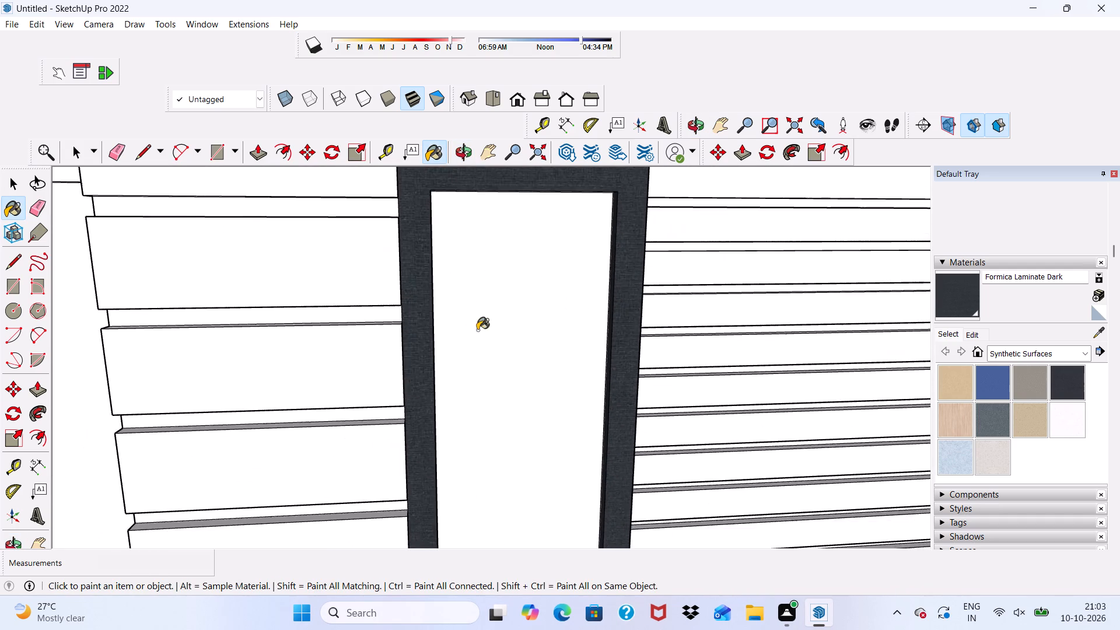
{"action": "middle_click_drag", "start_coordinate": [477, 330], "coordinate": [467, 165]}
{"action": "scroll", "coordinate": [505, 257], "scroll_direction": "up", "scroll_amount": 11}
{"action": "left_click", "coordinate": [509, 203]}
Paint the front face, head underside and right jamb's inner face of the third-floor window beside the balcony door with Formica Laminate Dark.
{"action": "scroll", "coordinate": [448, 235], "scroll_direction": "down", "scroll_amount": 5}
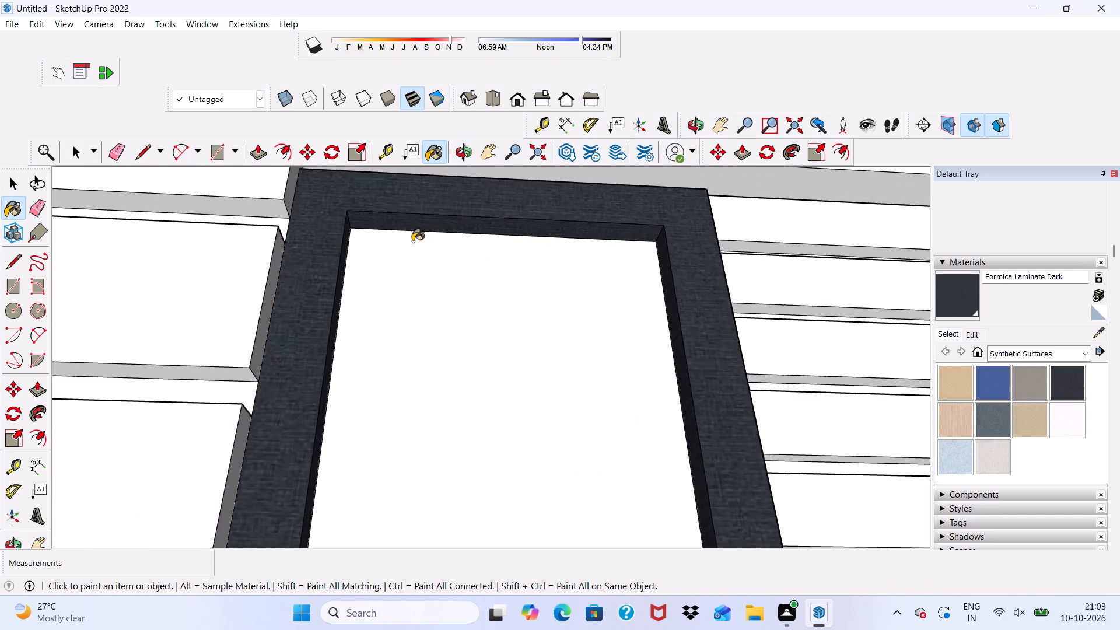
{"action": "scroll", "coordinate": [412, 242], "scroll_direction": "down", "scroll_amount": 6}
{"action": "scroll", "coordinate": [260, 276], "scroll_direction": "down", "scroll_amount": 7}
{"action": "scroll", "coordinate": [689, 262], "scroll_direction": "up", "scroll_amount": 6}
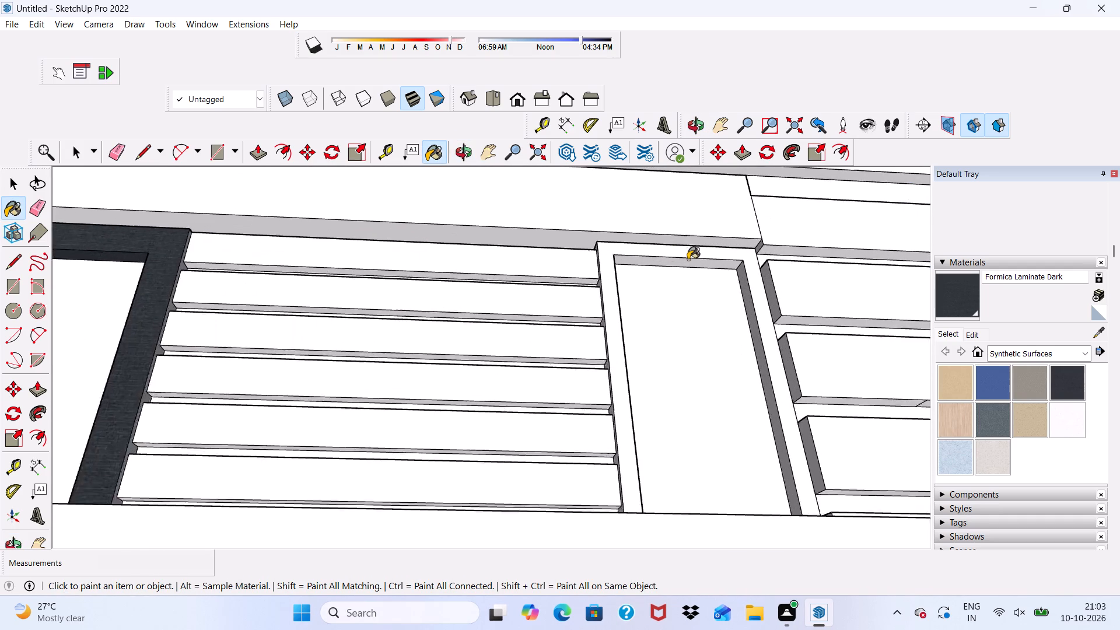
{"action": "scroll", "coordinate": [688, 260], "scroll_direction": "up", "scroll_amount": 3}
{"action": "left_click", "coordinate": [671, 253]}
{"action": "scroll", "coordinate": [577, 295], "scroll_direction": "up", "scroll_amount": 3}
{"action": "left_click", "coordinate": [615, 251]}
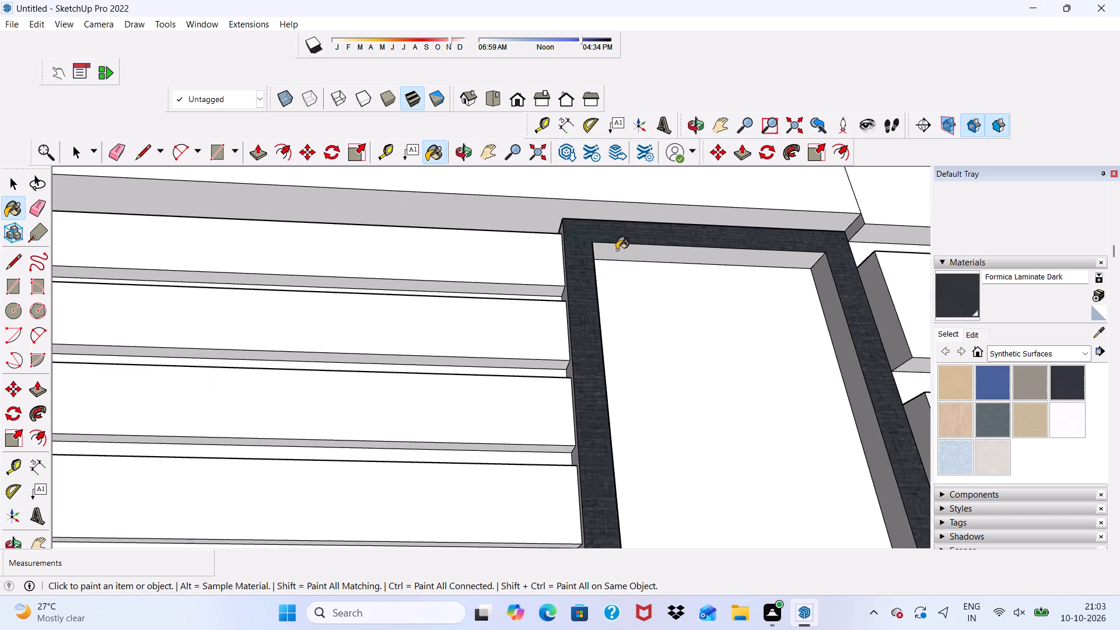
{"action": "scroll", "coordinate": [788, 282], "scroll_direction": "up", "scroll_amount": 2}
{"action": "left_click", "coordinate": [832, 289]}
Paint the left jamb's inner face and the bottom rail's upper face of that third-floor window frame with Formica Laminate Dark.
{"action": "scroll", "coordinate": [485, 269], "scroll_direction": "down", "scroll_amount": 6}
{"action": "middle_click_drag", "start_coordinate": [502, 310], "coordinate": [326, 389]}
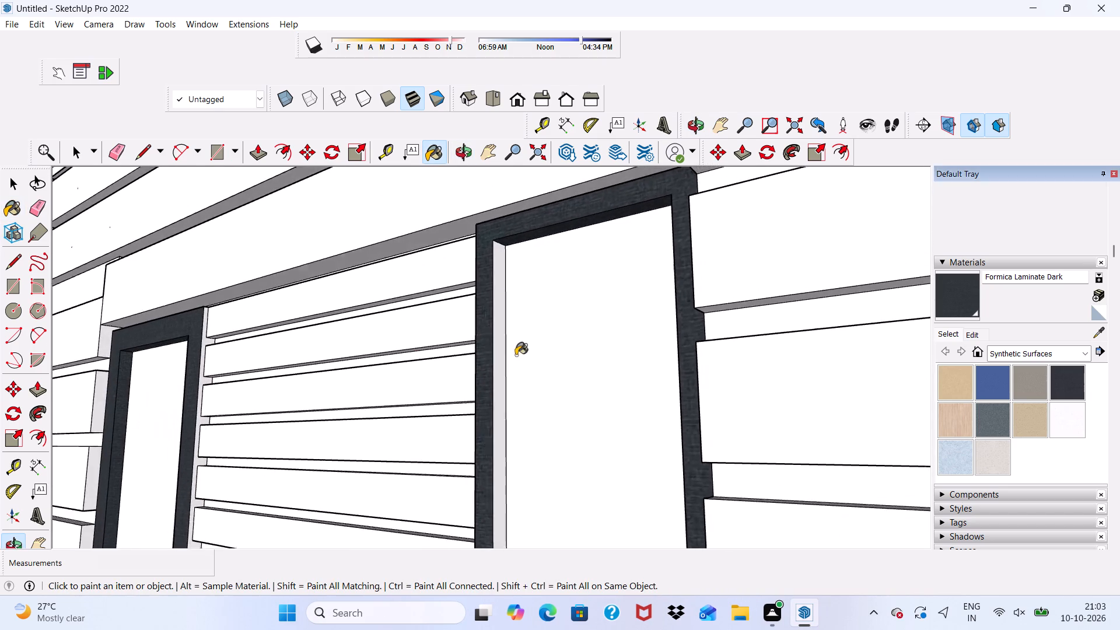
{"action": "scroll", "coordinate": [694, 299], "scroll_direction": "up", "scroll_amount": 3}
{"action": "left_click", "coordinate": [459, 306]}
{"action": "scroll", "coordinate": [438, 187], "scroll_direction": "down", "scroll_amount": 6}
{"action": "middle_click_drag", "start_coordinate": [530, 163], "coordinate": [536, 170]}
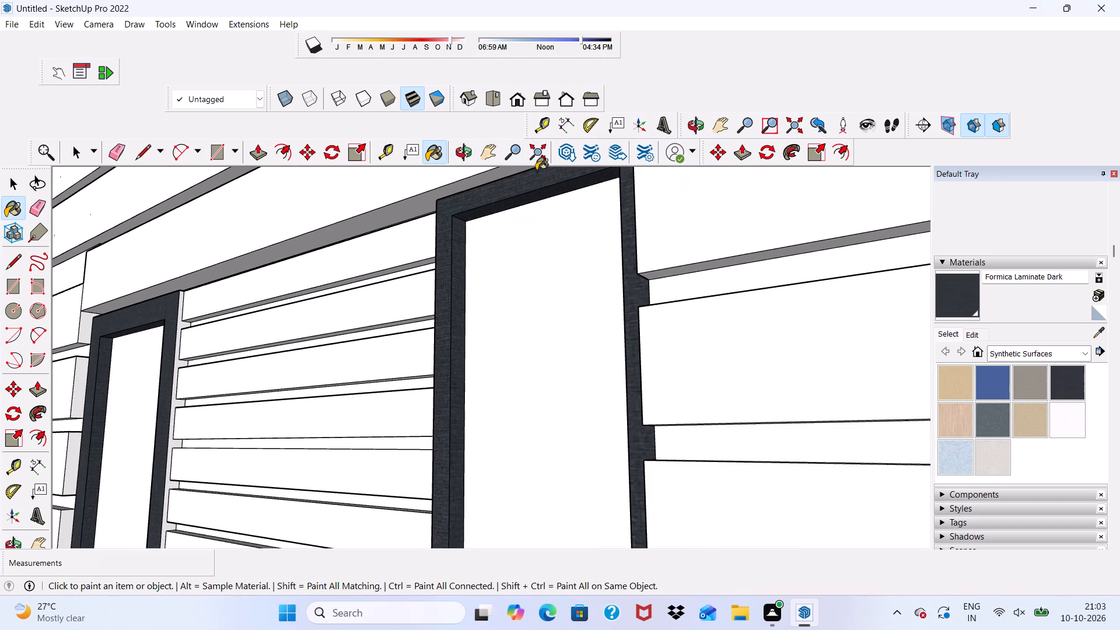
{"action": "middle_click_drag", "start_coordinate": [536, 170], "coordinate": [568, 342]}
{"action": "scroll", "coordinate": [483, 222], "scroll_direction": "down", "scroll_amount": 8}
{"action": "middle_click_drag", "start_coordinate": [522, 229], "coordinate": [526, 389]}
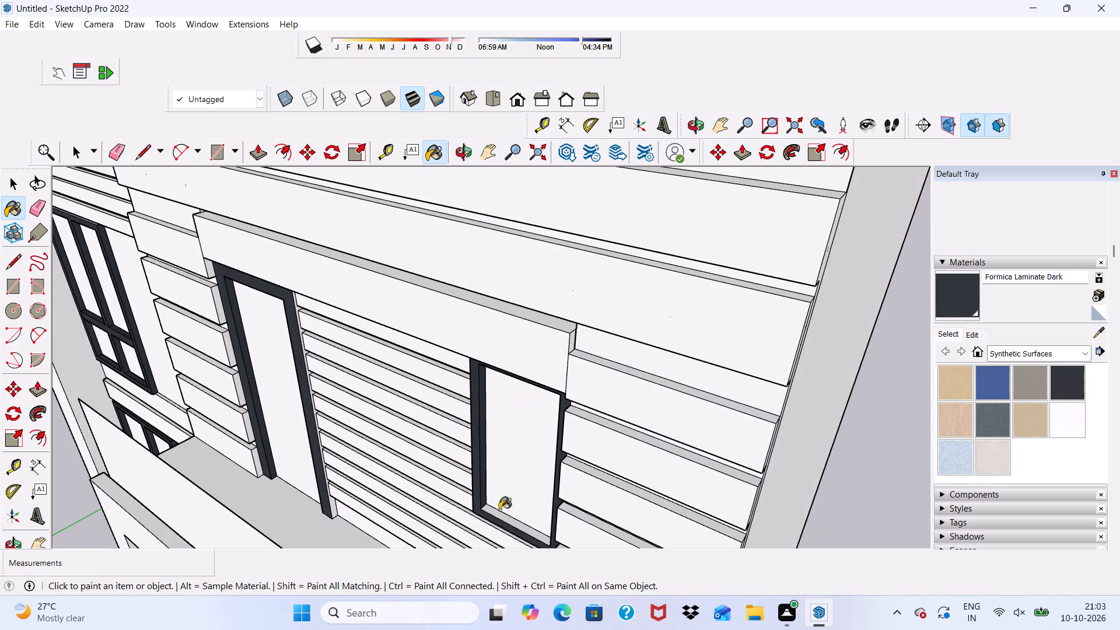
{"action": "scroll", "coordinate": [497, 537], "scroll_direction": "up", "scroll_amount": 10}
{"action": "left_click", "coordinate": [503, 481]}
Paint the bottom rail's underside and the outer left side face of the third-floor window frame with Formica Laminate Dark.
{"action": "scroll", "coordinate": [503, 481], "scroll_direction": "down", "scroll_amount": 1}
{"action": "middle_click_drag", "start_coordinate": [503, 481], "coordinate": [620, 278]}
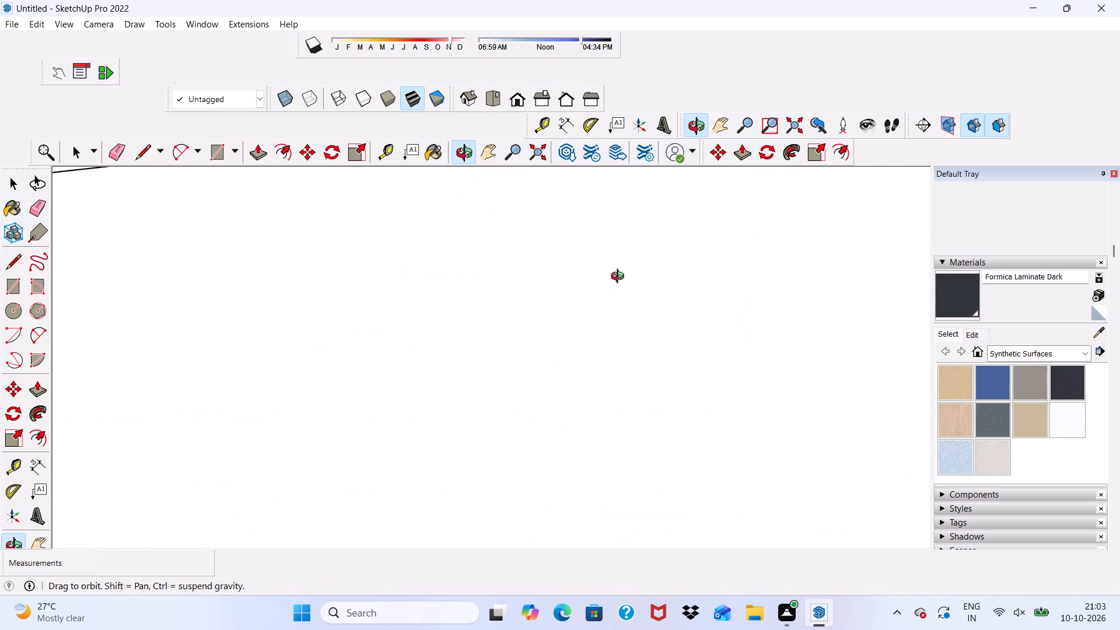
{"action": "middle_click_drag", "start_coordinate": [620, 278], "coordinate": [623, 345]}
{"action": "scroll", "coordinate": [603, 430], "scroll_direction": "up", "scroll_amount": 6}
{"action": "middle_click_drag", "start_coordinate": [599, 423], "coordinate": [603, 358]}
{"action": "scroll", "coordinate": [603, 358], "scroll_direction": "up", "scroll_amount": 4}
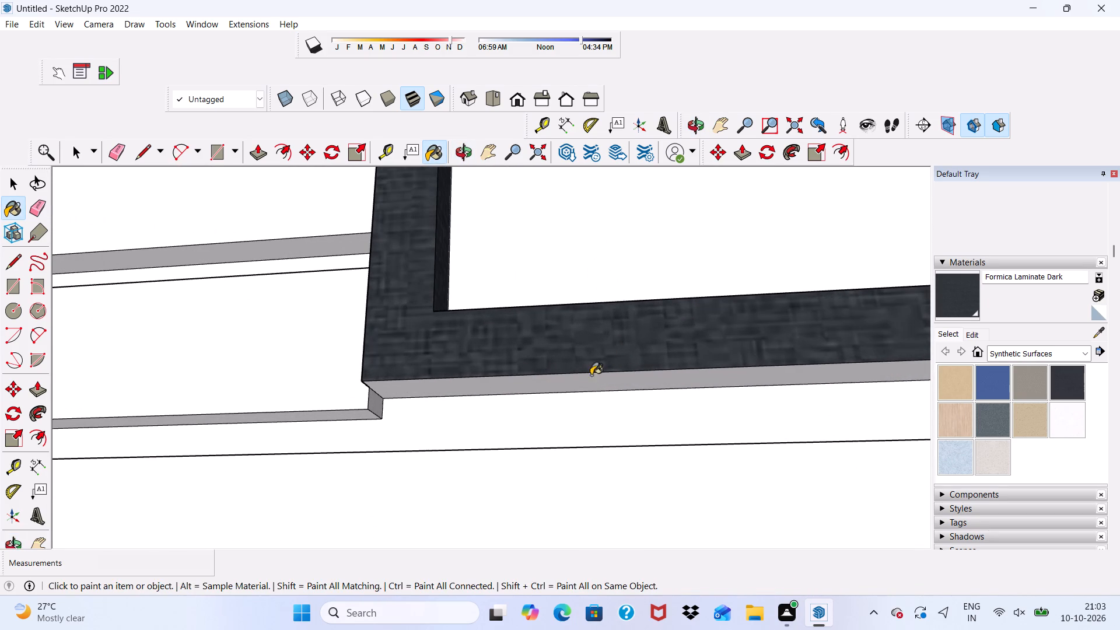
{"action": "left_click", "coordinate": [584, 386]}
{"action": "scroll", "coordinate": [408, 362], "scroll_direction": "down", "scroll_amount": 3}
{"action": "middle_click_drag", "start_coordinate": [403, 360], "coordinate": [605, 446]}
{"action": "scroll", "coordinate": [418, 309], "scroll_direction": "up", "scroll_amount": 2}
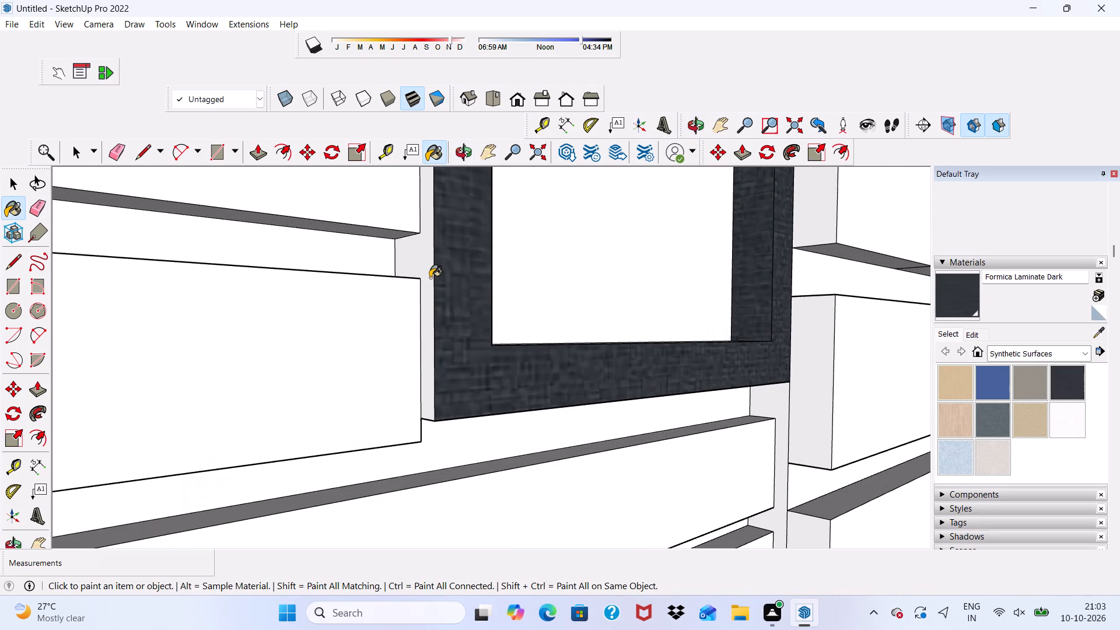
{"action": "left_click", "coordinate": [430, 278]}
Examine the third-floor window frame and the rest of the facade for door and window frames still unpainted.
{"action": "scroll", "coordinate": [398, 299], "scroll_direction": "down", "scroll_amount": 9}
{"action": "middle_click_drag", "start_coordinate": [528, 344], "coordinate": [239, 421]}
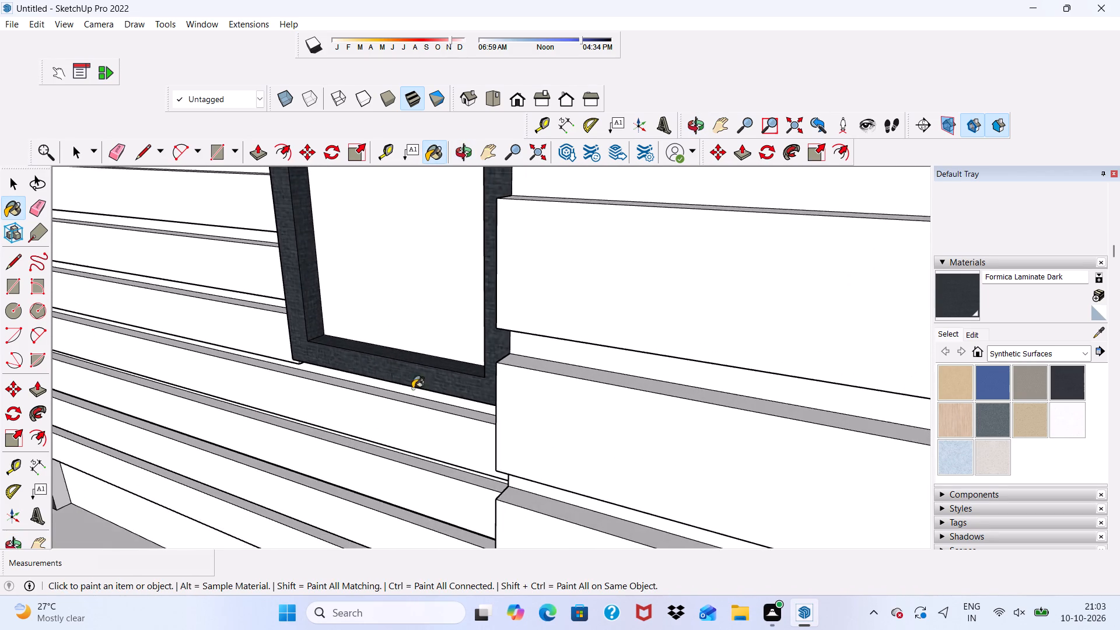
{"action": "scroll", "coordinate": [489, 348], "scroll_direction": "up", "scroll_amount": 4}
{"action": "scroll", "coordinate": [376, 320], "scroll_direction": "down", "scroll_amount": 13}
{"action": "scroll", "coordinate": [374, 178], "scroll_direction": "up", "scroll_amount": 2}
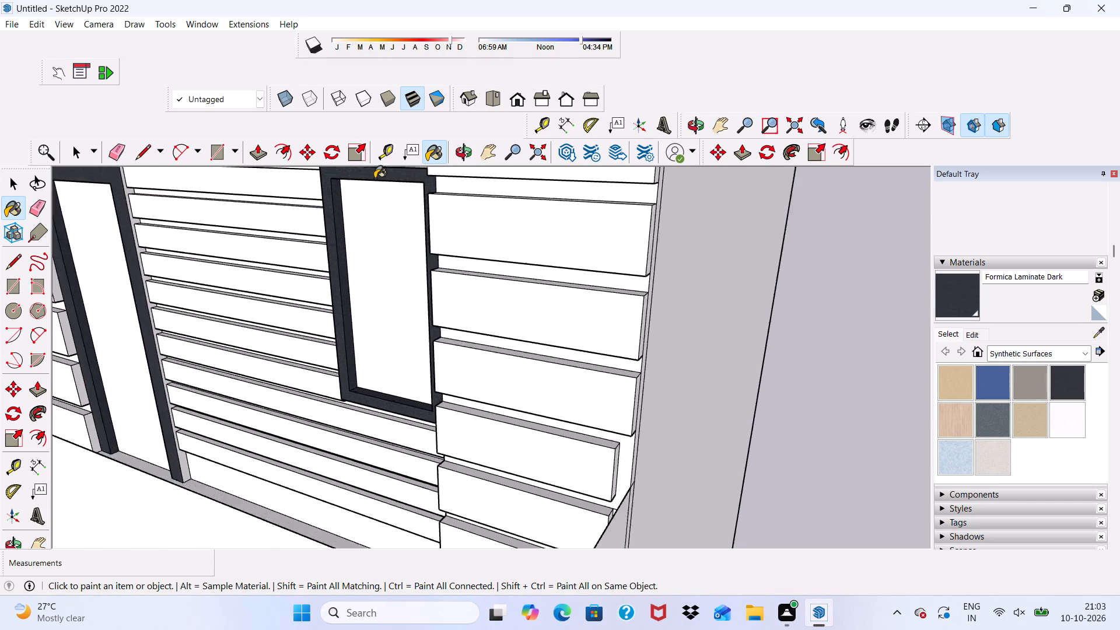
{"action": "scroll", "coordinate": [374, 178], "scroll_direction": "up", "scroll_amount": 3}
{"action": "scroll", "coordinate": [369, 246], "scroll_direction": "down", "scroll_amount": 5}
{"action": "scroll", "coordinate": [342, 183], "scroll_direction": "up", "scroll_amount": 15}
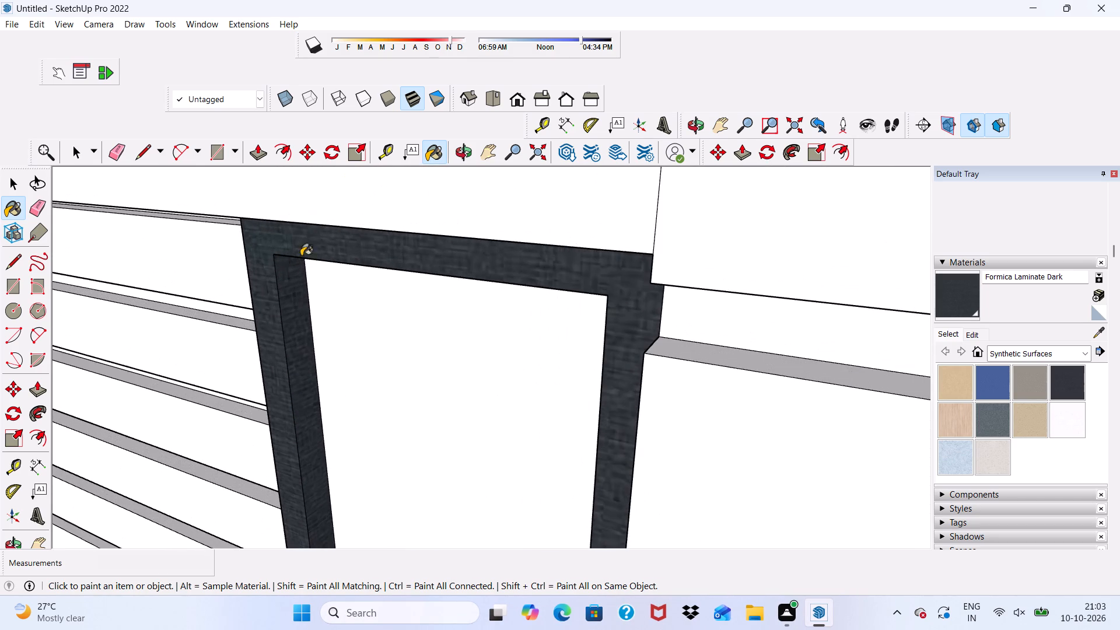
{"action": "scroll", "coordinate": [262, 265], "scroll_direction": "down", "scroll_amount": 20}
{"action": "scroll", "coordinate": [262, 265], "scroll_direction": "down", "scroll_amount": 6}
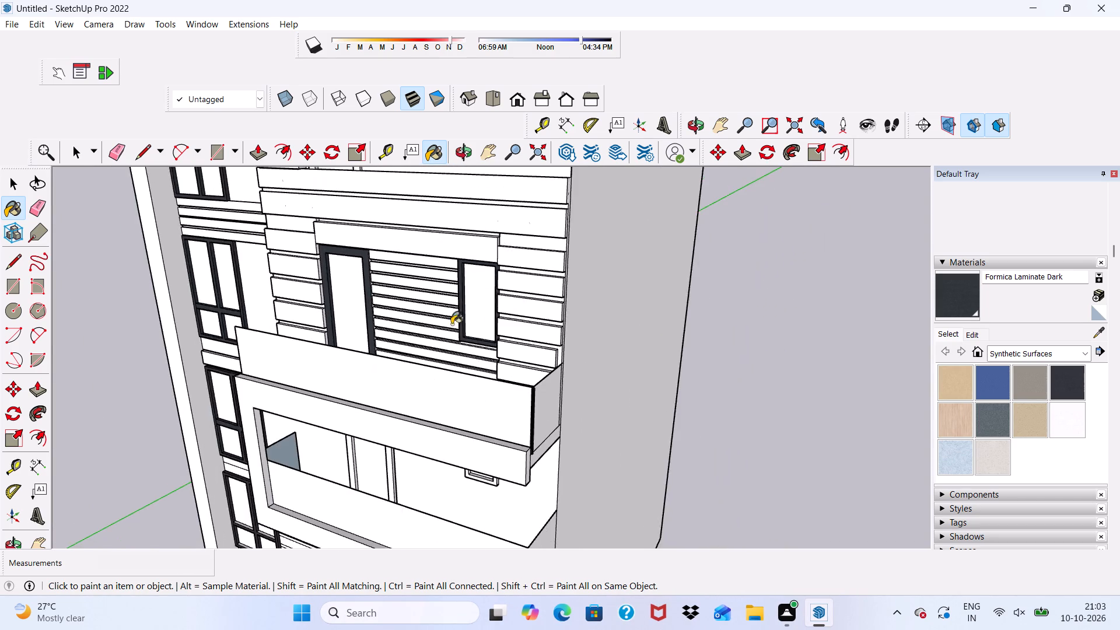
{"action": "scroll", "coordinate": [452, 324], "scroll_direction": "down", "scroll_amount": 9}
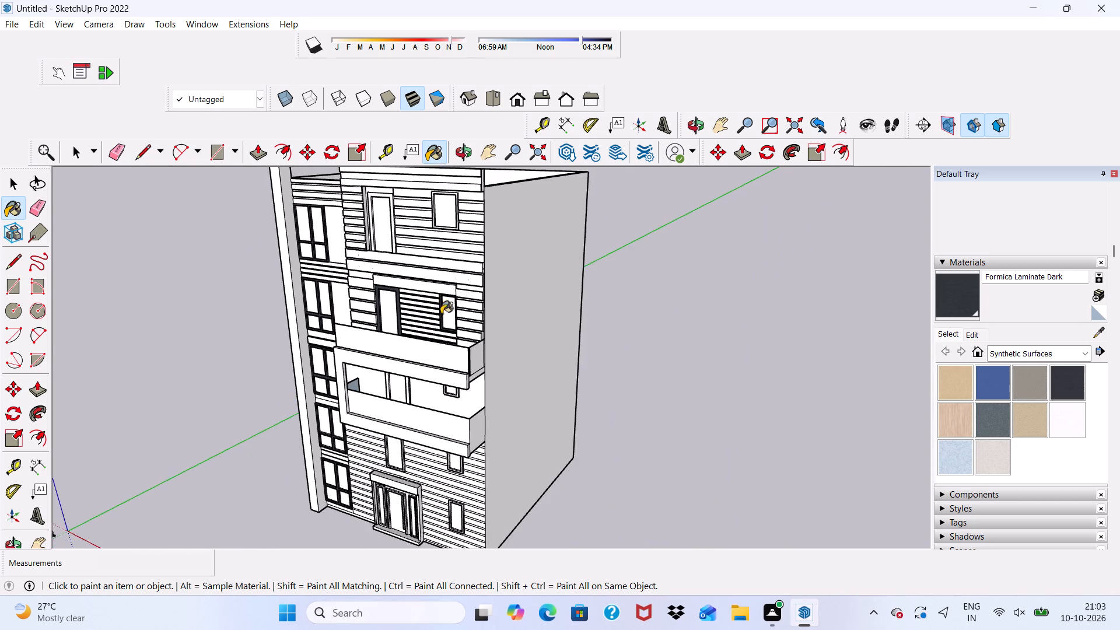
{"action": "scroll", "coordinate": [443, 297], "scroll_direction": "down", "scroll_amount": 3}
{"action": "scroll", "coordinate": [335, 413], "scroll_direction": "up", "scroll_amount": 15}
{"action": "scroll", "coordinate": [466, 400], "scroll_direction": "down", "scroll_amount": 4}
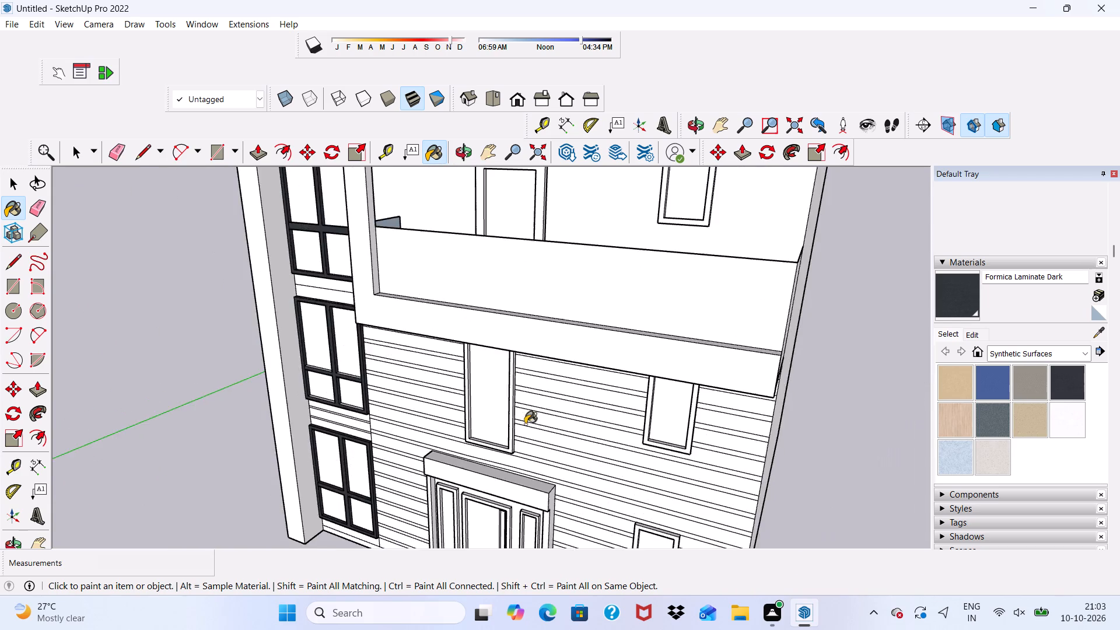
{"action": "scroll", "coordinate": [525, 424], "scroll_direction": "down", "scroll_amount": 11}
{"action": "scroll", "coordinate": [520, 229], "scroll_direction": "up", "scroll_amount": 4}
{"action": "scroll", "coordinate": [510, 382], "scroll_direction": "down", "scroll_amount": 7}
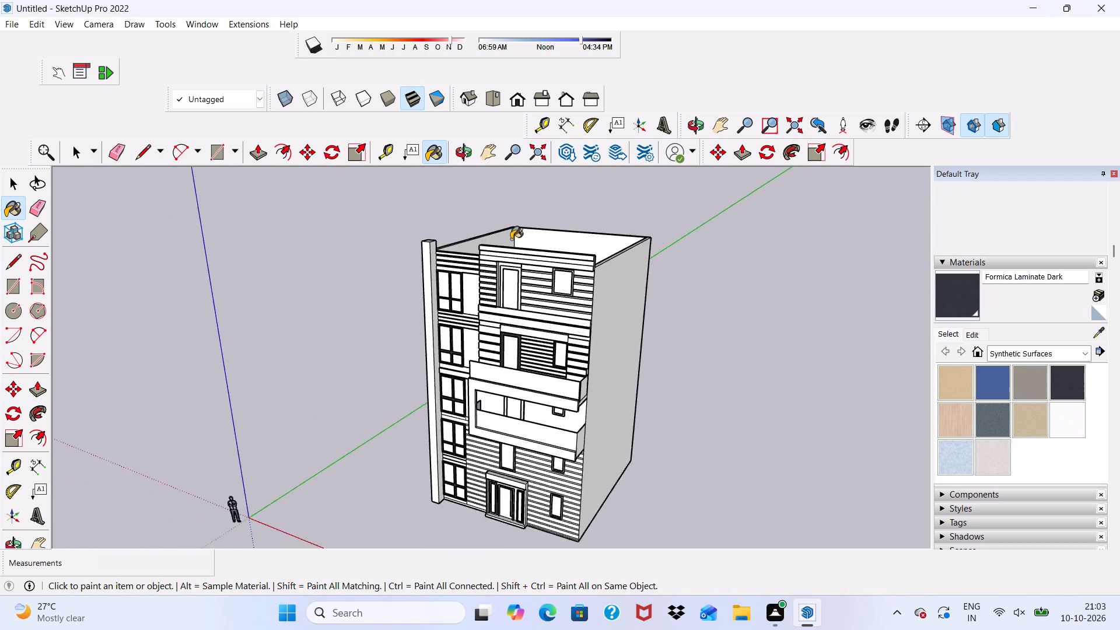
Paint the front face of the fourth-floor door frame with Formica Laminate Dark.
{"action": "scroll", "coordinate": [511, 239], "scroll_direction": "up", "scroll_amount": 20}
{"action": "left_click", "coordinate": [499, 286]}
{"action": "scroll", "coordinate": [488, 253], "scroll_direction": "up", "scroll_amount": 2}
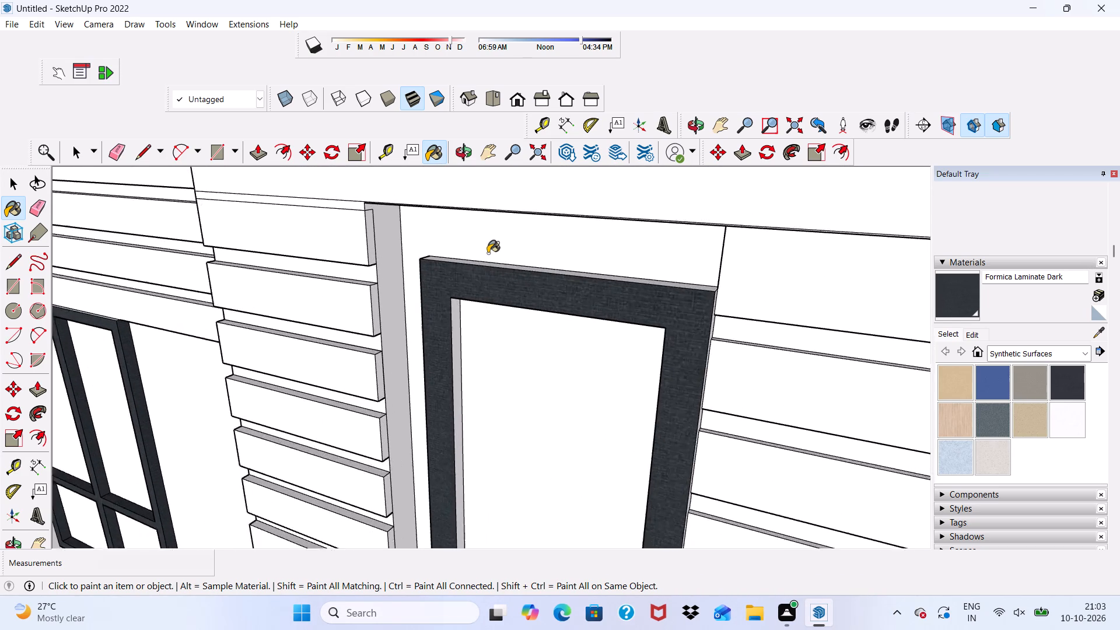
Paint the fourth-floor door frame's top face, head underside and left jamb's inner face with Formica Laminate Dark.
{"action": "scroll", "coordinate": [488, 253], "scroll_direction": "up", "scroll_amount": 9}
{"action": "left_click", "coordinate": [443, 264]}
{"action": "middle_click_drag", "start_coordinate": [443, 365], "coordinate": [485, 314]}
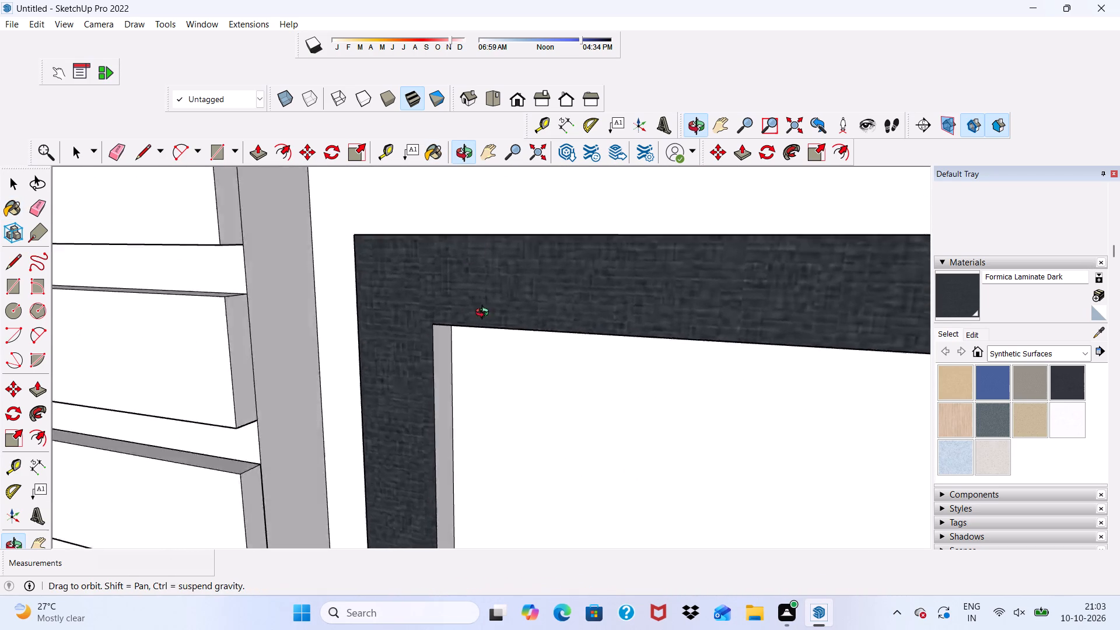
{"action": "middle_click_drag", "start_coordinate": [485, 314], "coordinate": [552, 233]}
{"action": "scroll", "coordinate": [532, 306], "scroll_direction": "up", "scroll_amount": 3}
{"action": "left_click", "coordinate": [533, 243]}
{"action": "middle_click_drag", "start_coordinate": [517, 315], "coordinate": [327, 371]}
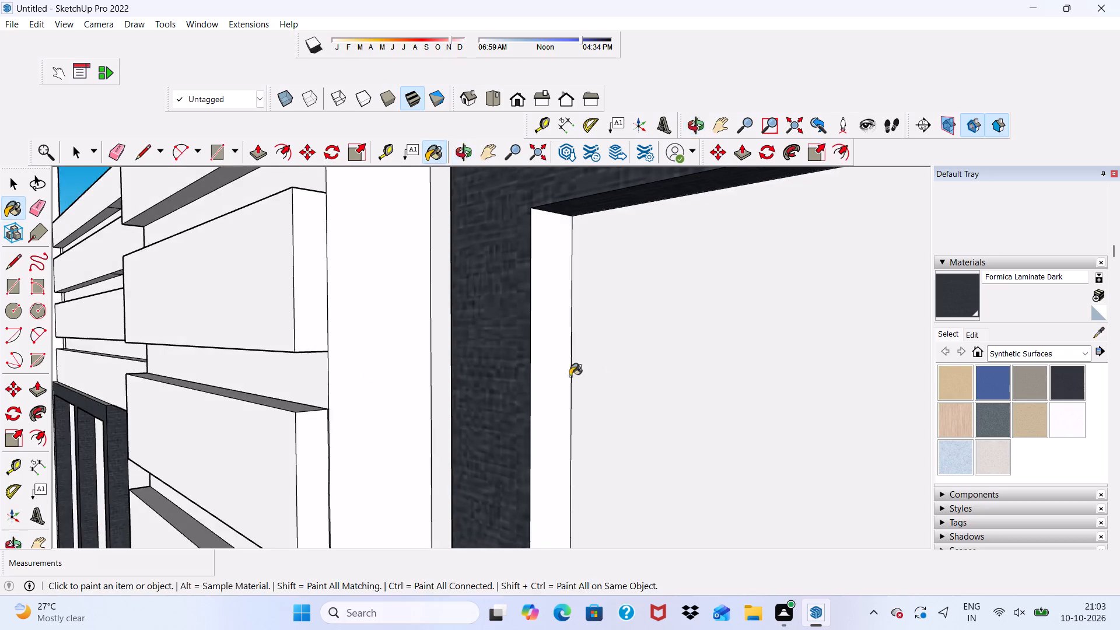
{"action": "left_click", "coordinate": [545, 362]}
Paint the fourth-floor door frame's outer left side and right jamb's inner face with Formica Laminate Dark.
{"action": "scroll", "coordinate": [422, 362], "scroll_direction": "down", "scroll_amount": 4}
{"action": "middle_click_drag", "start_coordinate": [393, 359], "coordinate": [561, 348]}
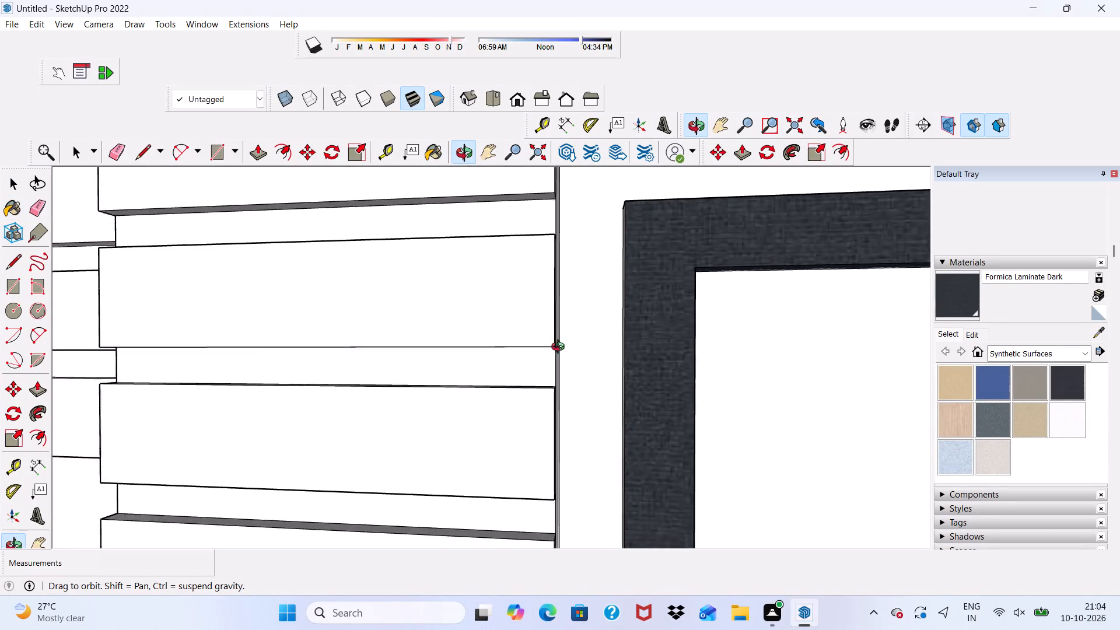
{"action": "middle_click_drag", "start_coordinate": [561, 348], "coordinate": [561, 348]}
{"action": "scroll", "coordinate": [612, 332], "scroll_direction": "up", "scroll_amount": 12}
{"action": "left_click", "coordinate": [631, 320]}
{"action": "scroll", "coordinate": [626, 320], "scroll_direction": "down", "scroll_amount": 3}
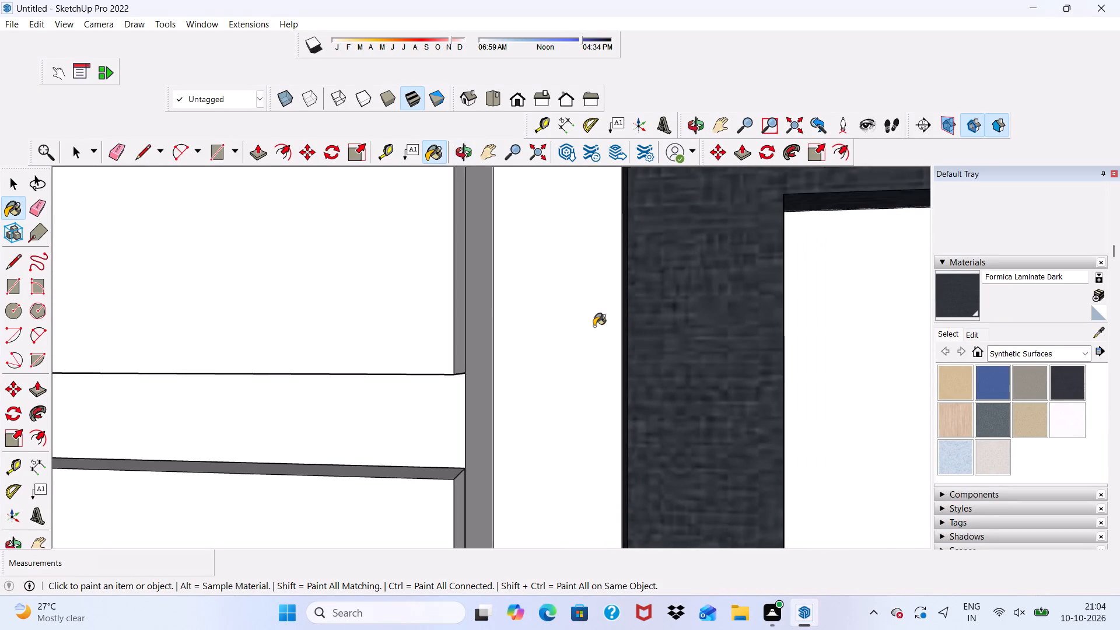
{"action": "scroll", "coordinate": [594, 326], "scroll_direction": "down", "scroll_amount": 20}
{"action": "middle_click_drag", "start_coordinate": [589, 297], "coordinate": [734, 293]}
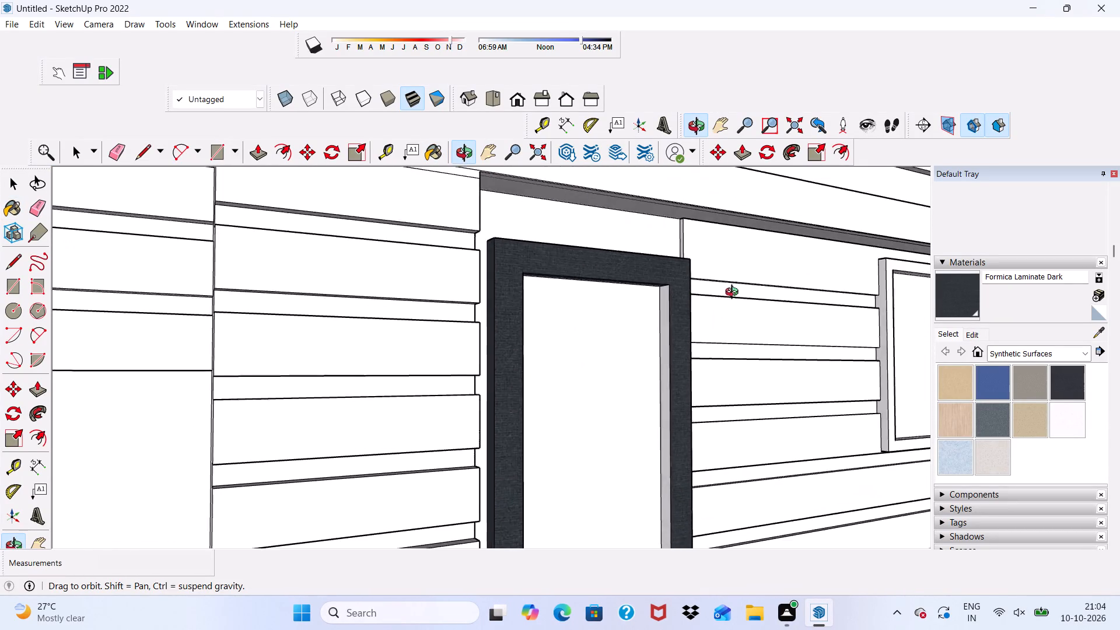
{"action": "middle_click_drag", "start_coordinate": [734, 293], "coordinate": [733, 315]}
{"action": "scroll", "coordinate": [630, 365], "scroll_direction": "up", "scroll_amount": 4}
{"action": "left_click", "coordinate": [682, 321]}
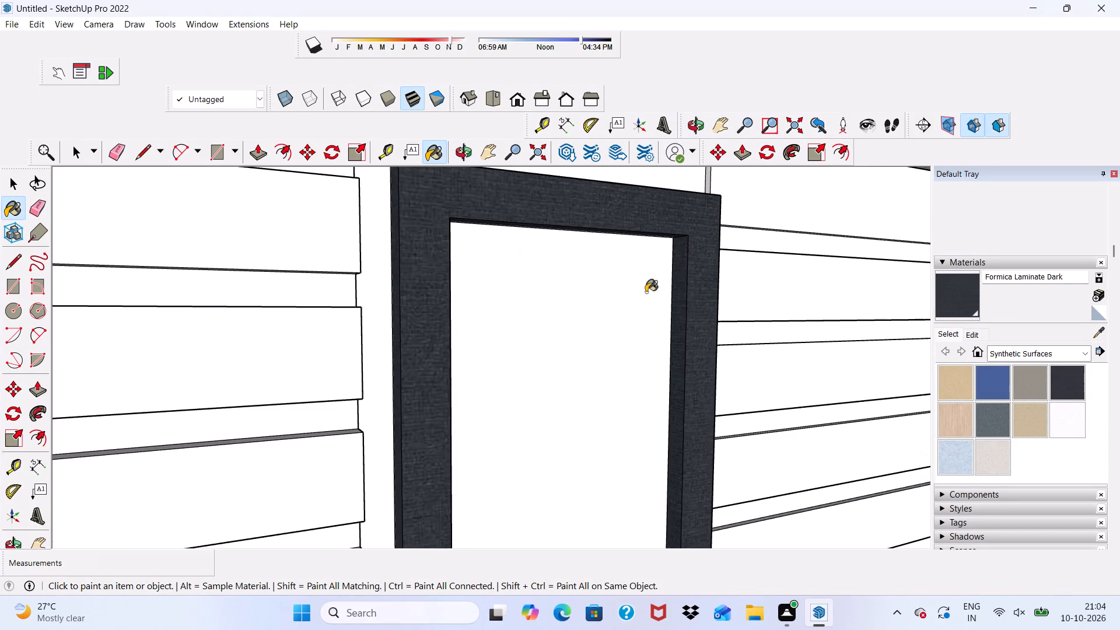
Paint the fourth-floor window frame's front face, bottom rail's upper face and outer left side with Formica Laminate Dark.
{"action": "scroll", "coordinate": [642, 292], "scroll_direction": "down", "scroll_amount": 5}
{"action": "middle_click_drag", "start_coordinate": [568, 285], "coordinate": [509, 336]}
{"action": "scroll", "coordinate": [373, 380], "scroll_direction": "down", "scroll_amount": 3}
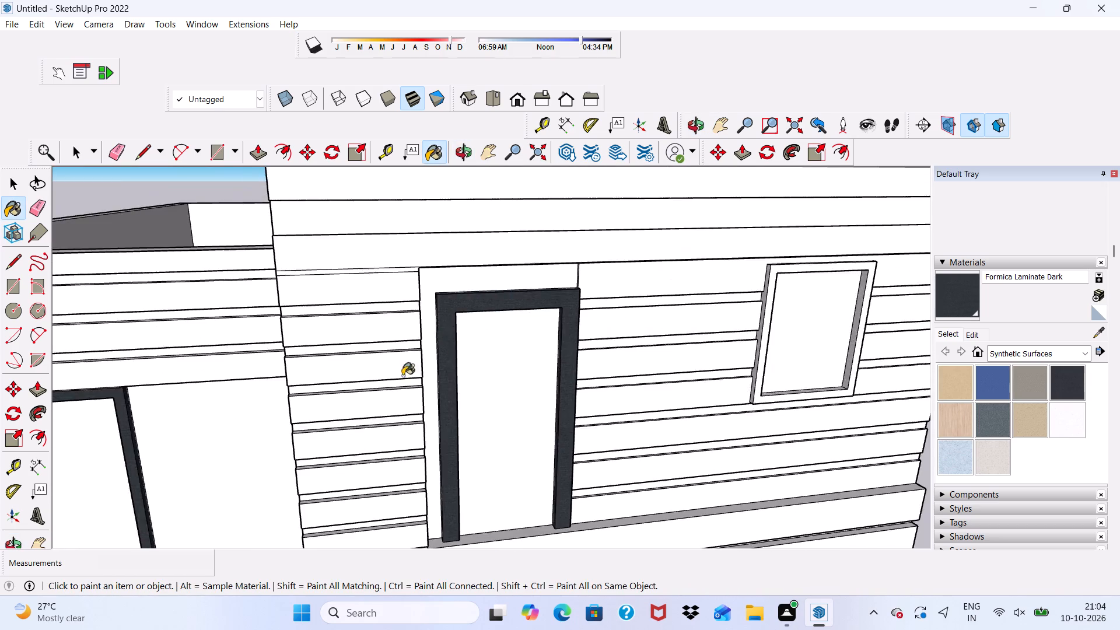
{"action": "scroll", "coordinate": [402, 376], "scroll_direction": "down", "scroll_amount": 6}
{"action": "scroll", "coordinate": [726, 395], "scroll_direction": "up", "scroll_amount": 15}
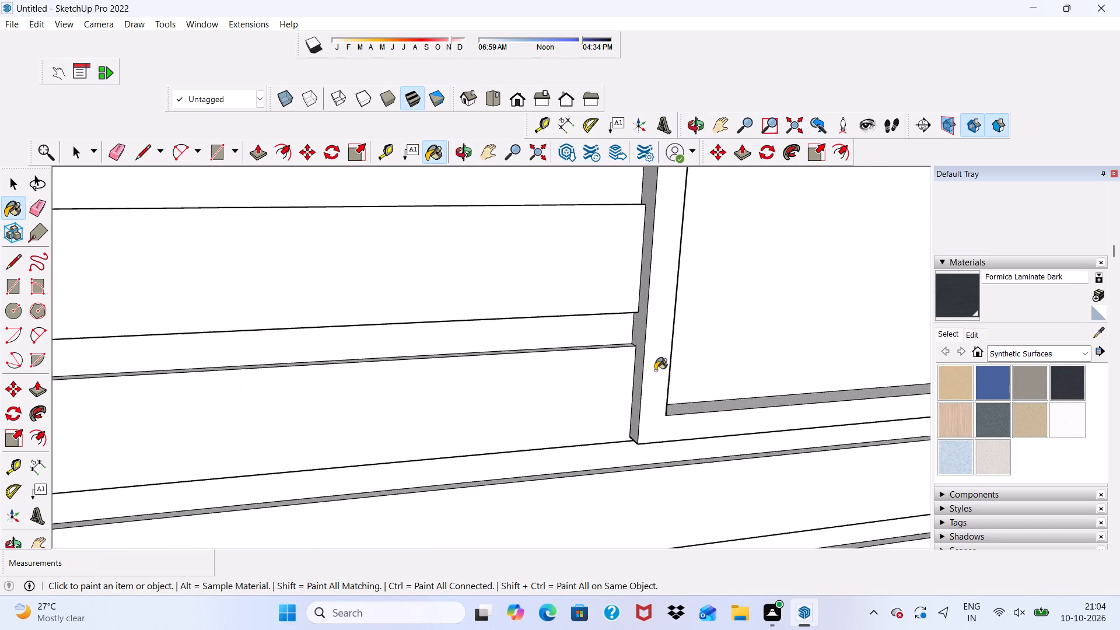
{"action": "left_click", "coordinate": [655, 370]}
{"action": "scroll", "coordinate": [655, 370], "scroll_direction": "down", "scroll_amount": 1}
{"action": "scroll", "coordinate": [689, 418], "scroll_direction": "up", "scroll_amount": 8}
{"action": "left_click", "coordinate": [684, 394]}
{"action": "scroll", "coordinate": [596, 377], "scroll_direction": "up", "scroll_amount": 2}
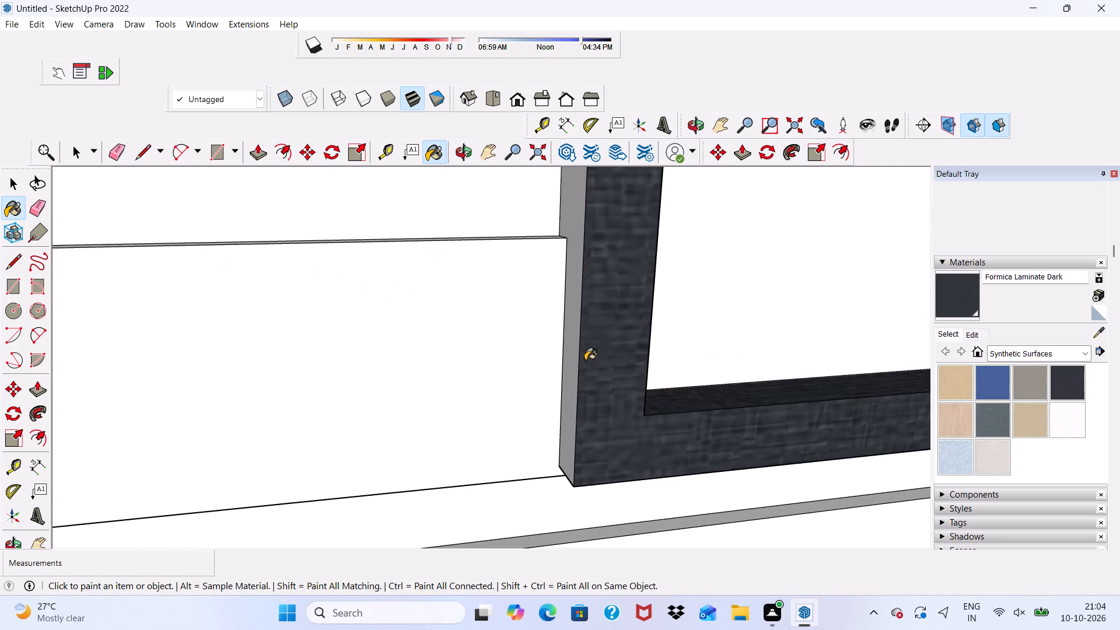
{"action": "left_click", "coordinate": [572, 351]}
Paint both jambs' inner faces and the outer right side of the fourth-floor window frame with Formica Laminate Dark.
{"action": "scroll", "coordinate": [467, 398], "scroll_direction": "down", "scroll_amount": 11}
{"action": "scroll", "coordinate": [887, 348], "scroll_direction": "up", "scroll_amount": 5}
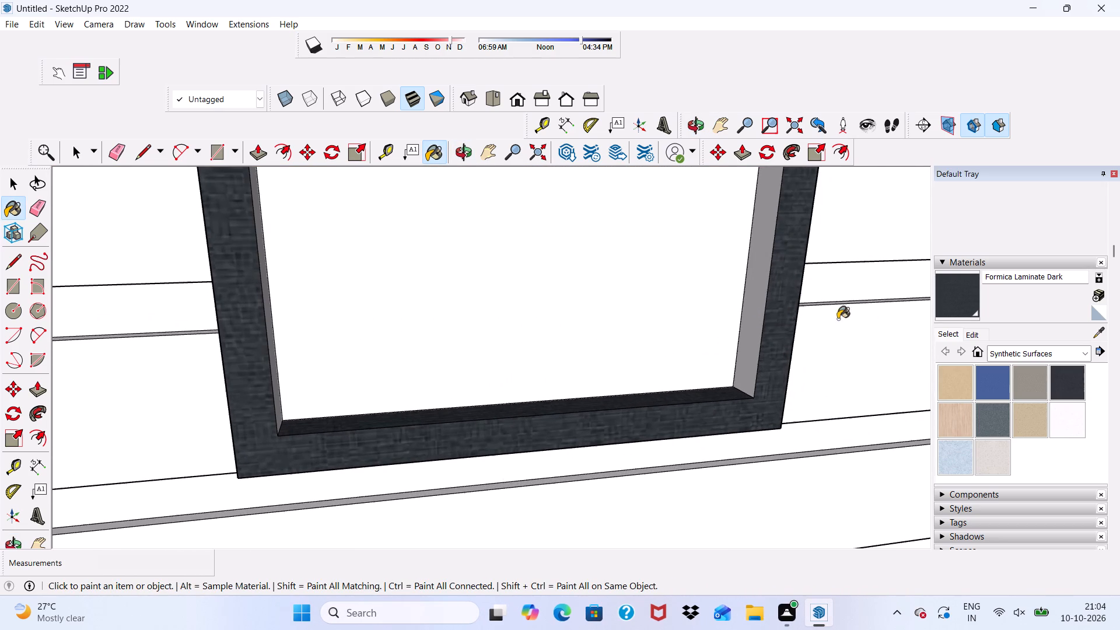
{"action": "left_click", "coordinate": [752, 325]}
{"action": "scroll", "coordinate": [729, 330], "scroll_direction": "down", "scroll_amount": 5}
{"action": "middle_click_drag", "start_coordinate": [614, 377], "coordinate": [387, 387]}
{"action": "scroll", "coordinate": [444, 324], "scroll_direction": "up", "scroll_amount": 1}
{"action": "scroll", "coordinate": [435, 317], "scroll_direction": "down", "scroll_amount": 1}
{"action": "left_click", "coordinate": [429, 317]}
{"action": "scroll", "coordinate": [459, 341], "scroll_direction": "down", "scroll_amount": 4}
{"action": "scroll", "coordinate": [682, 389], "scroll_direction": "up", "scroll_amount": 4}
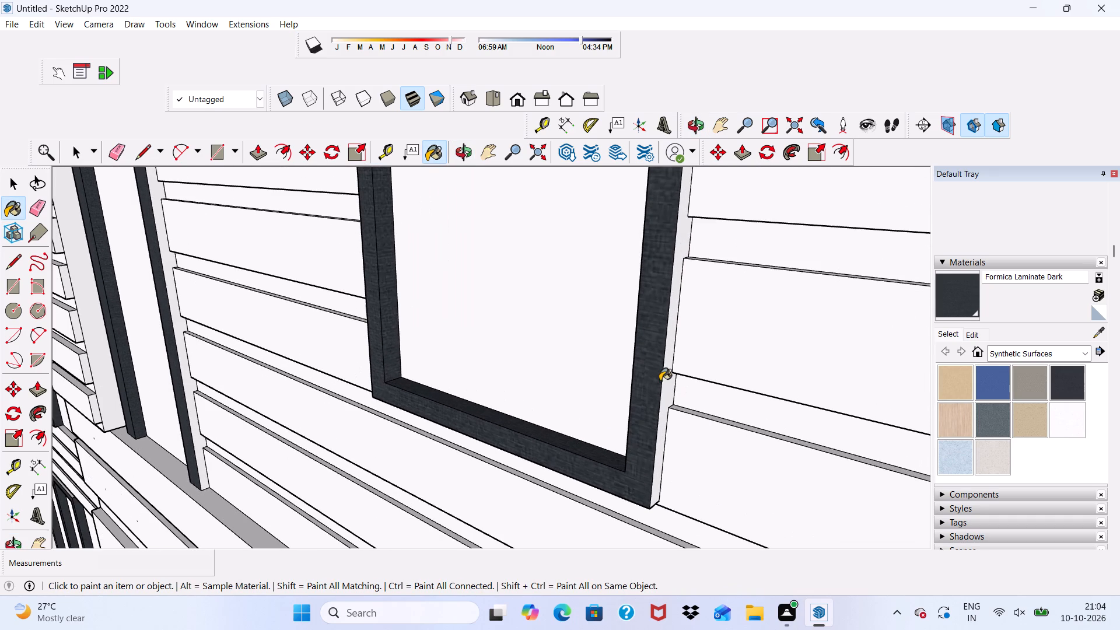
{"action": "left_click", "coordinate": [669, 395]}
Paint the top face and the head's underside of the fourth-floor window frame with Formica Laminate Dark.
{"action": "scroll", "coordinate": [641, 422], "scroll_direction": "down", "scroll_amount": 10}
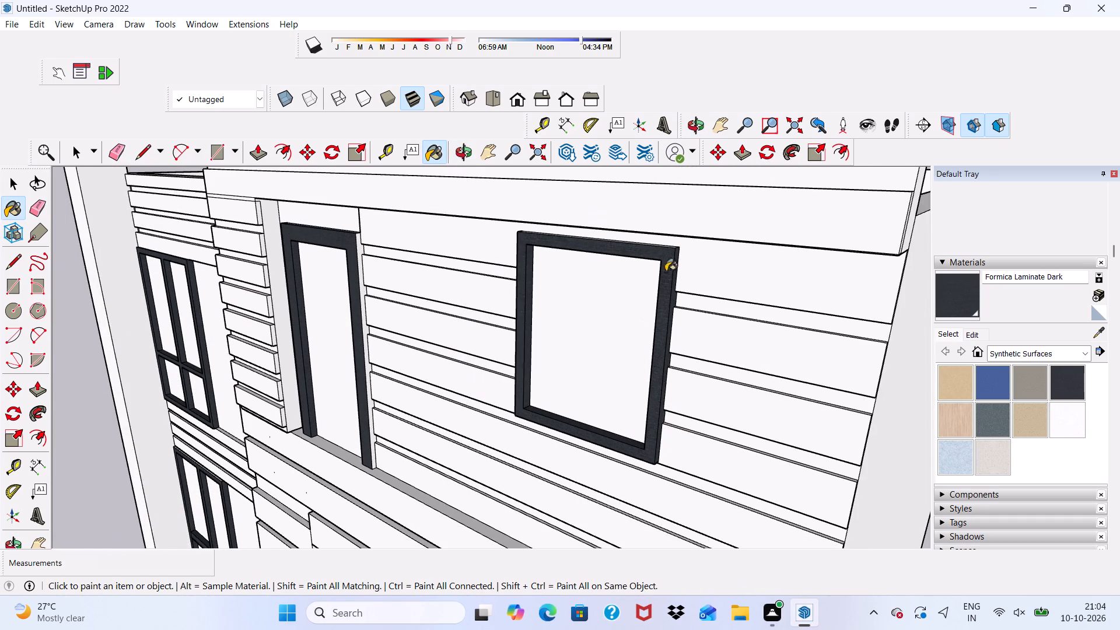
{"action": "scroll", "coordinate": [670, 254], "scroll_direction": "up", "scroll_amount": 18}
{"action": "left_click", "coordinate": [641, 247]}
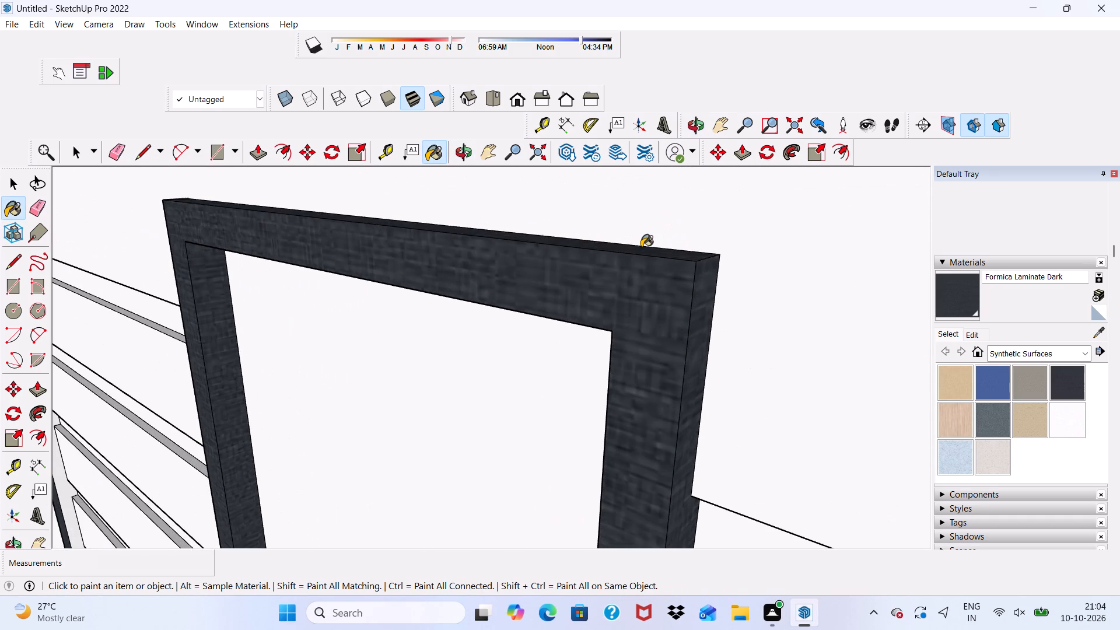
{"action": "scroll", "coordinate": [634, 261], "scroll_direction": "down", "scroll_amount": 4}
{"action": "middle_click_drag", "start_coordinate": [485, 301], "coordinate": [755, 281]}
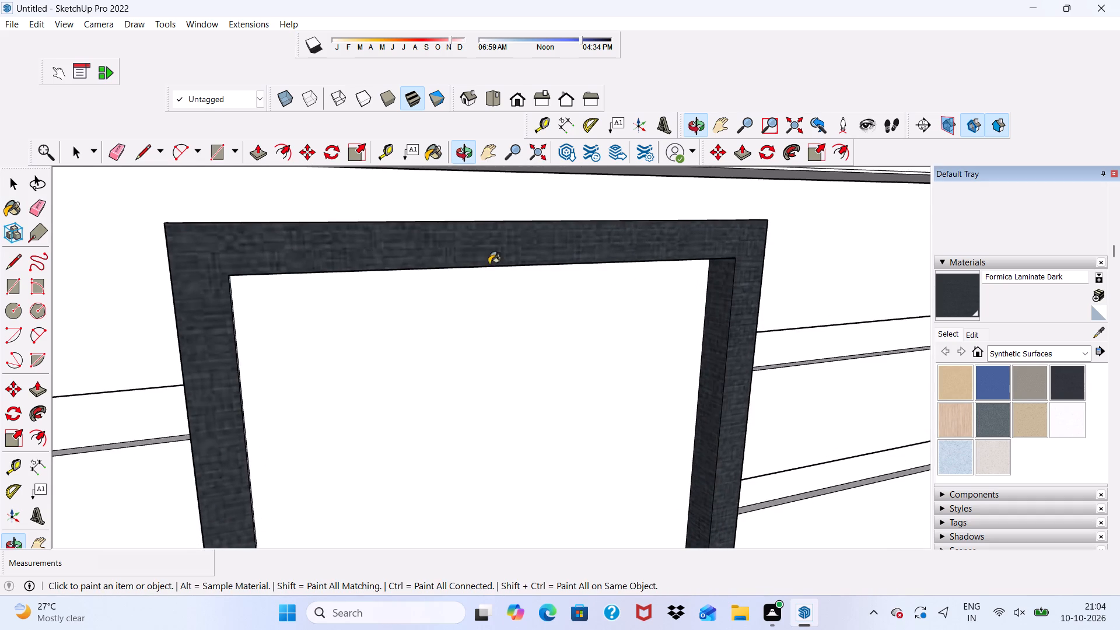
{"action": "middle_click_drag", "start_coordinate": [473, 288], "coordinate": [461, 183]}
{"action": "scroll", "coordinate": [461, 213], "scroll_direction": "up", "scroll_amount": 3}
{"action": "left_click", "coordinate": [440, 257]}
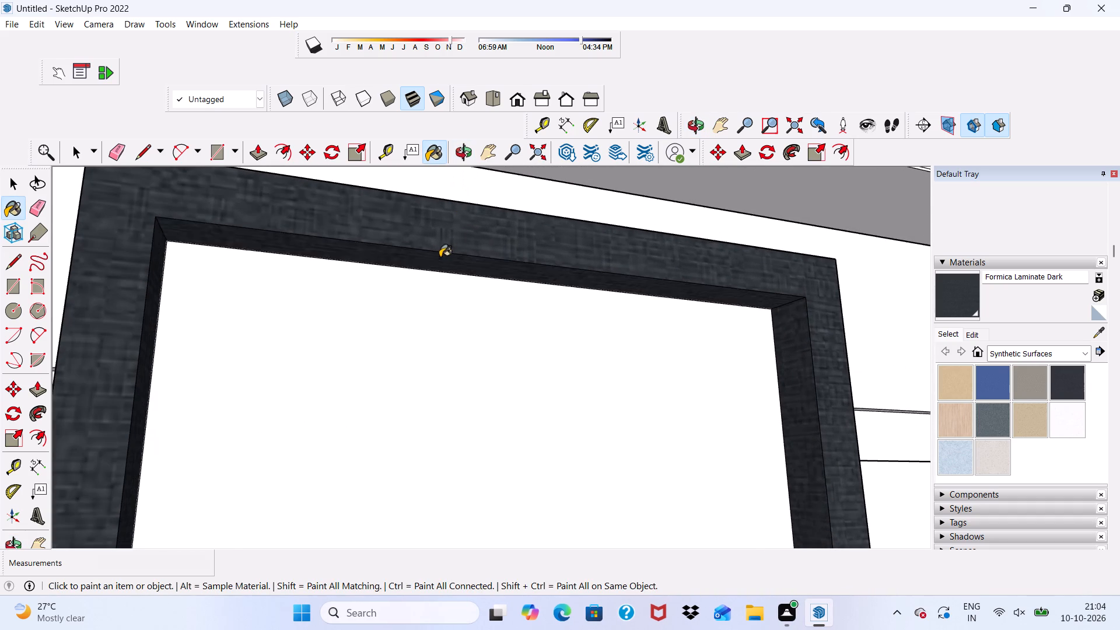
Paint the front face and the left jamb's inner face of the second-floor door frame with Formica Laminate Dark.
{"action": "scroll", "coordinate": [440, 257], "scroll_direction": "down", "scroll_amount": 15}
{"action": "scroll", "coordinate": [572, 157], "scroll_direction": "down", "scroll_amount": 16}
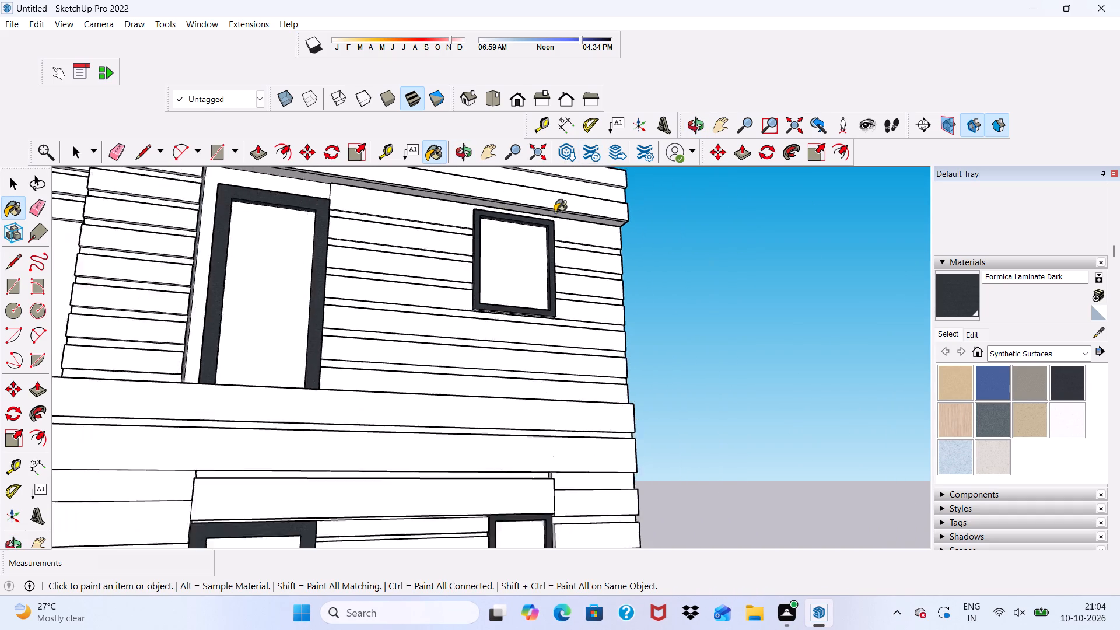
{"action": "scroll", "coordinate": [555, 212], "scroll_direction": "down", "scroll_amount": 2}
{"action": "scroll", "coordinate": [480, 416], "scroll_direction": "up", "scroll_amount": 4}
{"action": "scroll", "coordinate": [468, 358], "scroll_direction": "down", "scroll_amount": 8}
{"action": "scroll", "coordinate": [519, 419], "scroll_direction": "up", "scroll_amount": 5}
{"action": "scroll", "coordinate": [462, 366], "scroll_direction": "down", "scroll_amount": 8}
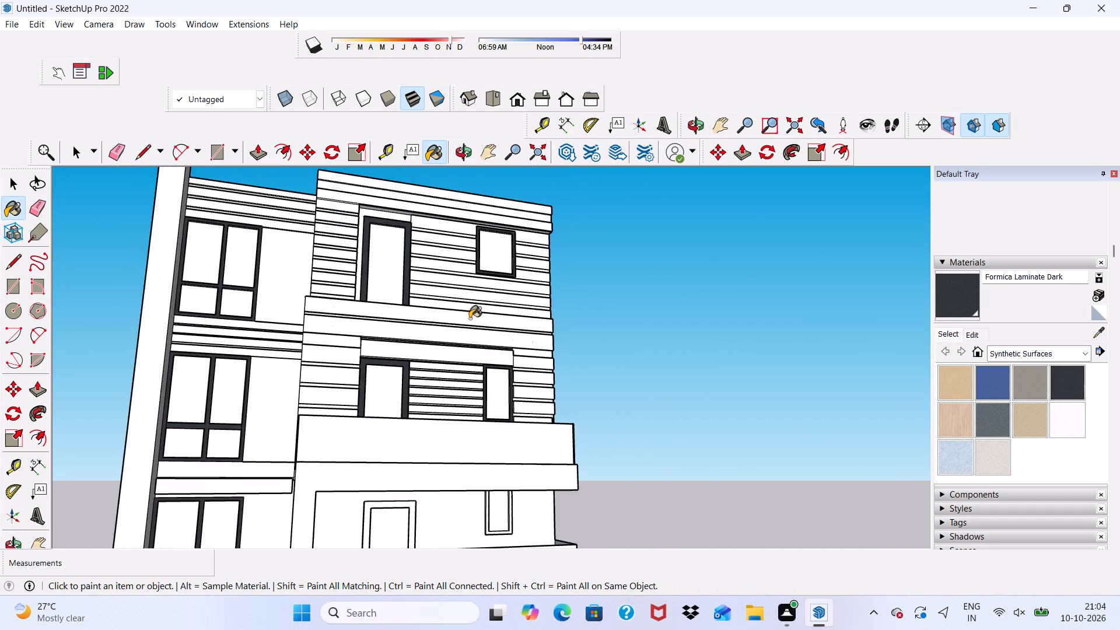
{"action": "scroll", "coordinate": [470, 318], "scroll_direction": "down", "scroll_amount": 4}
{"action": "scroll", "coordinate": [466, 510], "scroll_direction": "up", "scroll_amount": 20}
{"action": "scroll", "coordinate": [466, 510], "scroll_direction": "up", "scroll_amount": 2}
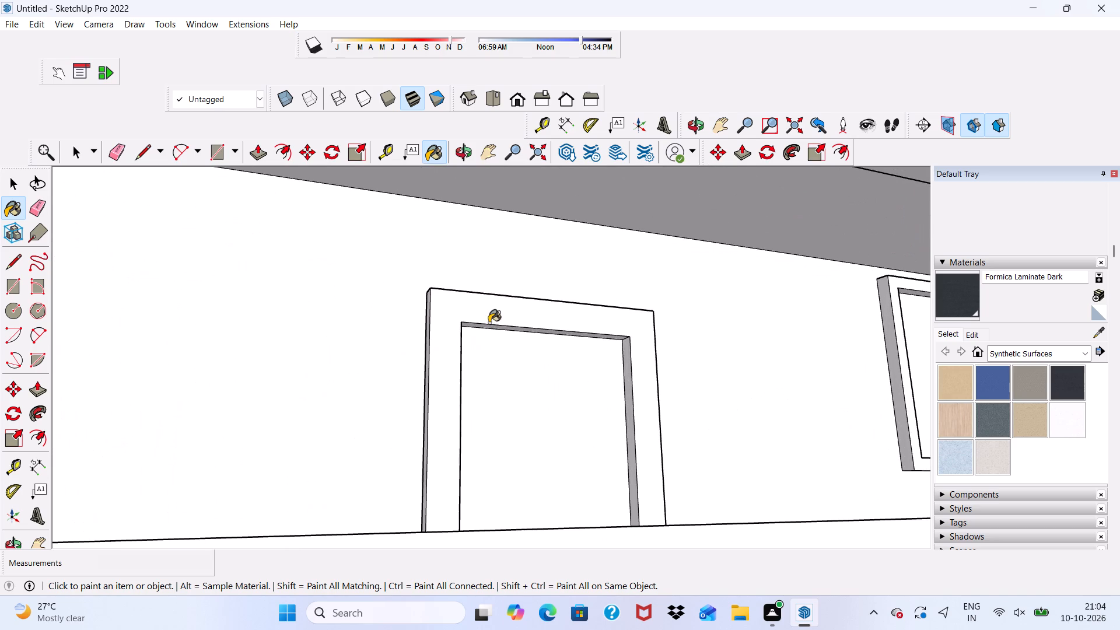
{"action": "left_click", "coordinate": [489, 323]}
{"action": "scroll", "coordinate": [509, 363], "scroll_direction": "up", "scroll_amount": 1}
{"action": "middle_click_drag", "start_coordinate": [509, 363], "coordinate": [352, 423]}
{"action": "scroll", "coordinate": [398, 409], "scroll_direction": "up", "scroll_amount": 5}
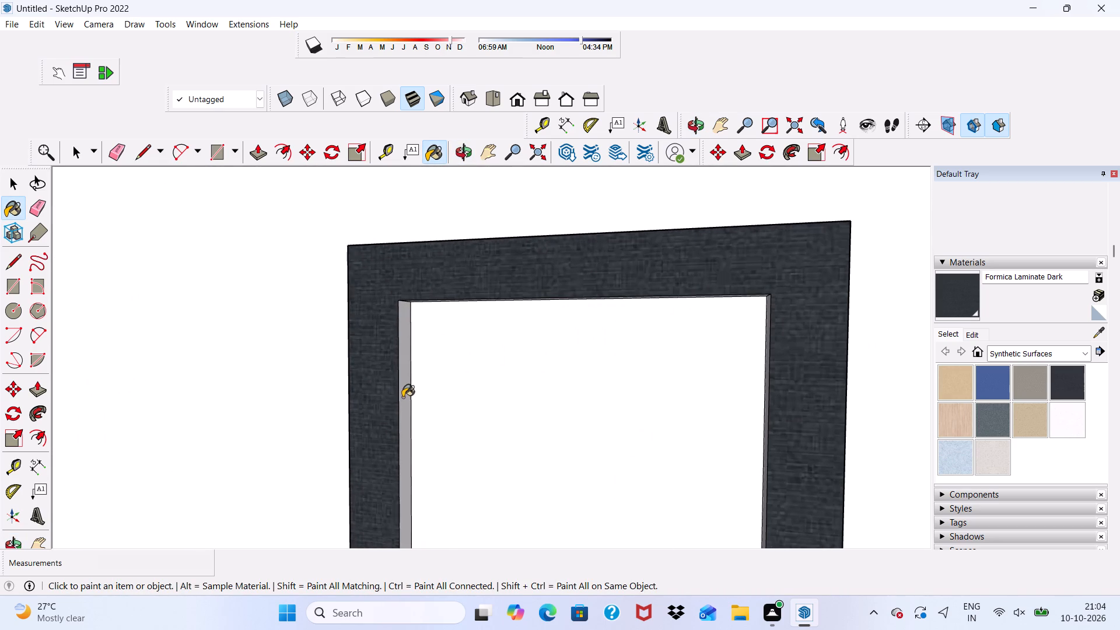
{"action": "left_click", "coordinate": [402, 397]}
Paint the right jamb's inner face and the head's underside of the second-floor door frame with Formica Laminate Dark.
{"action": "scroll", "coordinate": [382, 414], "scroll_direction": "down", "scroll_amount": 1}
{"action": "middle_click_drag", "start_coordinate": [383, 414], "coordinate": [600, 260]}
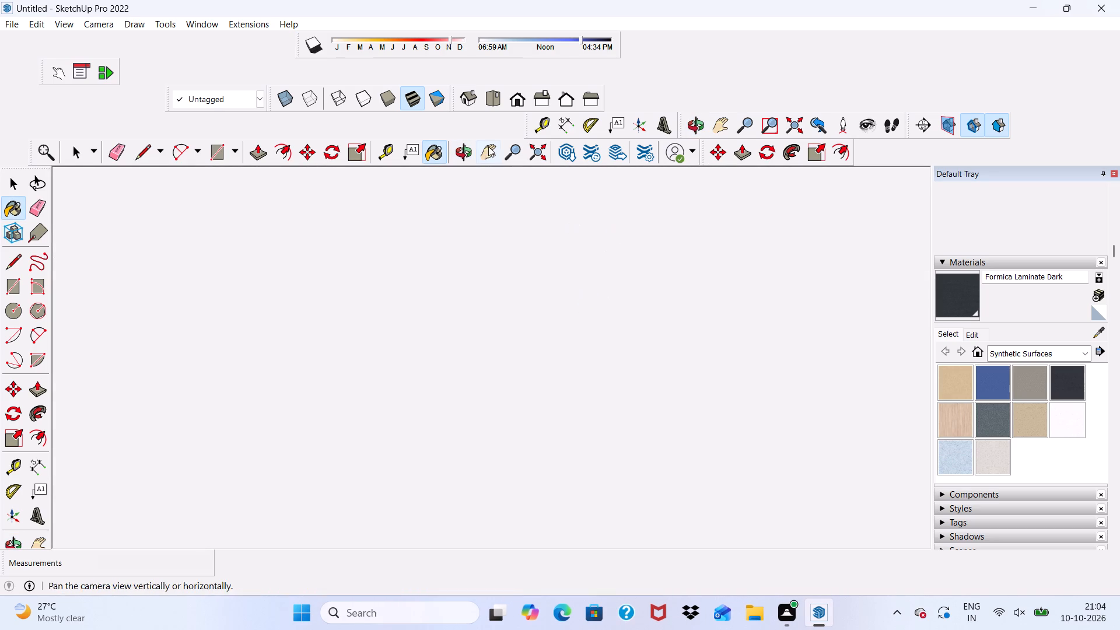
{"action": "left_click", "coordinate": [527, 103]}
{"action": "scroll", "coordinate": [542, 173], "scroll_direction": "down", "scroll_amount": 5}
{"action": "scroll", "coordinate": [489, 304], "scroll_direction": "down", "scroll_amount": 5}
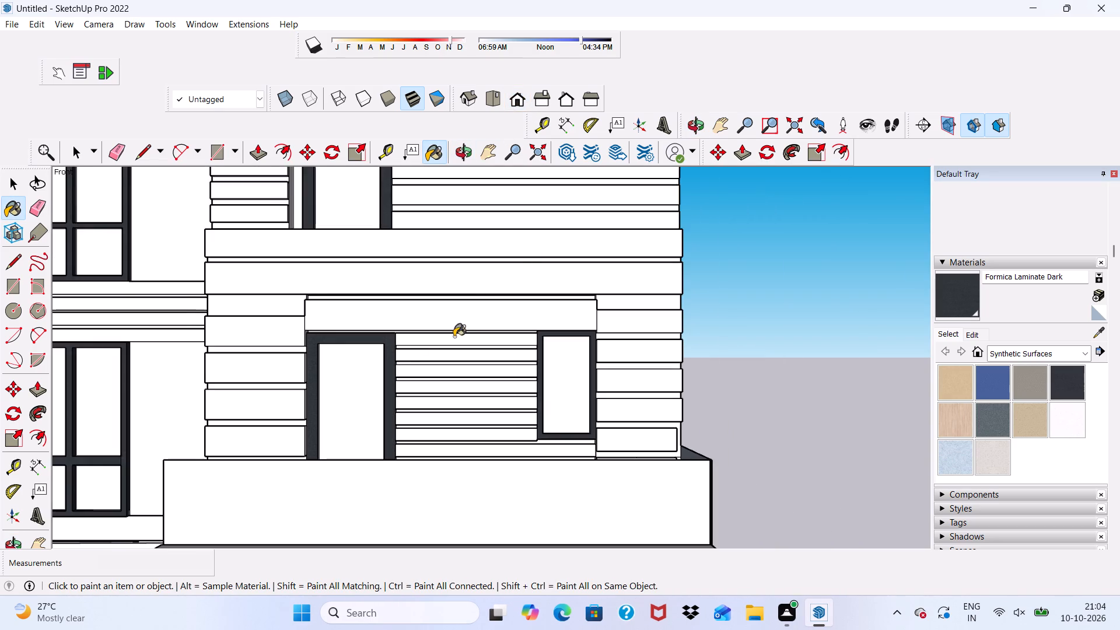
{"action": "scroll", "coordinate": [384, 368], "scroll_direction": "up", "scroll_amount": 5}
{"action": "middle_click_drag", "start_coordinate": [306, 383], "coordinate": [384, 363]}
{"action": "scroll", "coordinate": [335, 386], "scroll_direction": "down", "scroll_amount": 5}
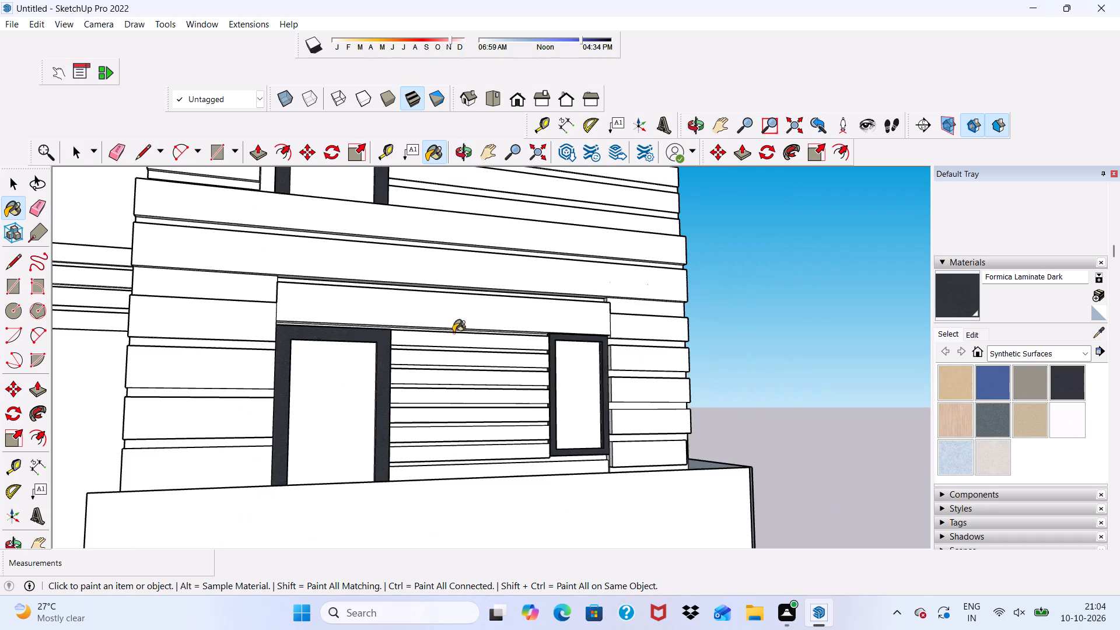
{"action": "scroll", "coordinate": [437, 290], "scroll_direction": "down", "scroll_amount": 10}
{"action": "scroll", "coordinate": [436, 425], "scroll_direction": "up", "scroll_amount": 18}
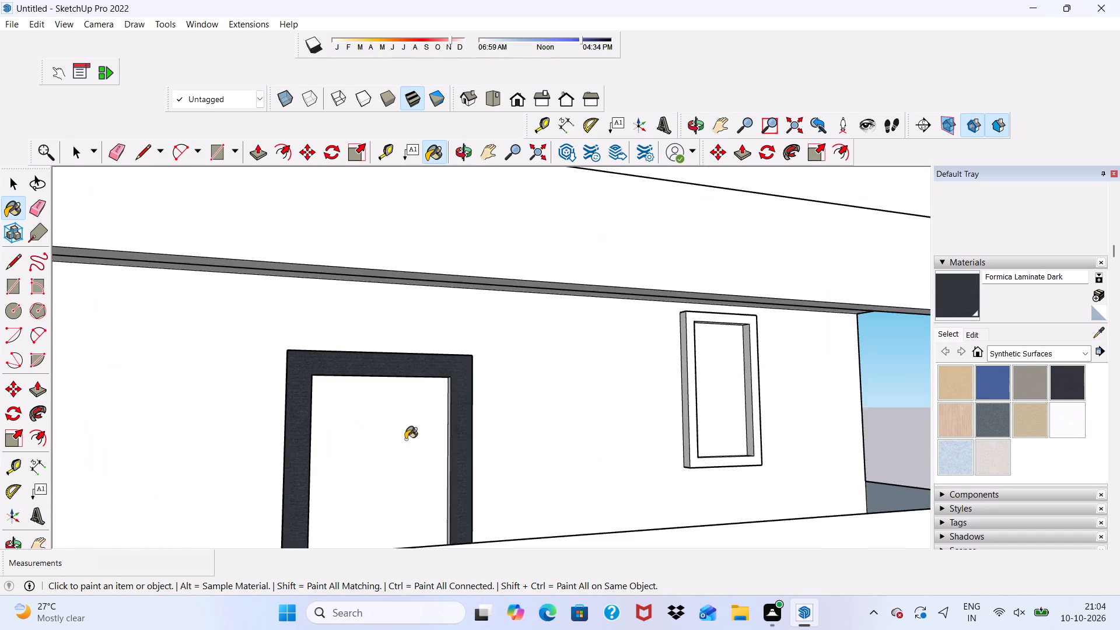
{"action": "scroll", "coordinate": [405, 439], "scroll_direction": "up", "scroll_amount": 5}
{"action": "middle_click_drag", "start_coordinate": [404, 436], "coordinate": [510, 398]}
{"action": "scroll", "coordinate": [510, 398], "scroll_direction": "up", "scroll_amount": 2}
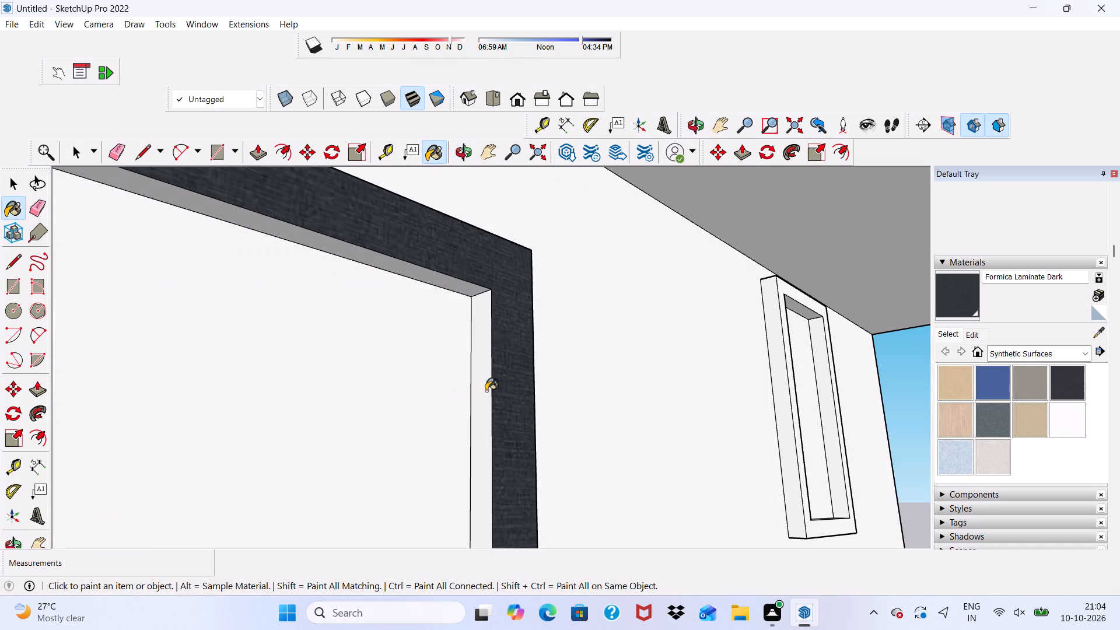
{"action": "left_click", "coordinate": [486, 391]}
{"action": "left_click", "coordinate": [450, 282]}
Paint the outer left side face of the second-floor door frame with Formica Laminate Dark.
{"action": "scroll", "coordinate": [461, 305], "scroll_direction": "down", "scroll_amount": 5}
{"action": "middle_click_drag", "start_coordinate": [571, 328], "coordinate": [534, 352]}
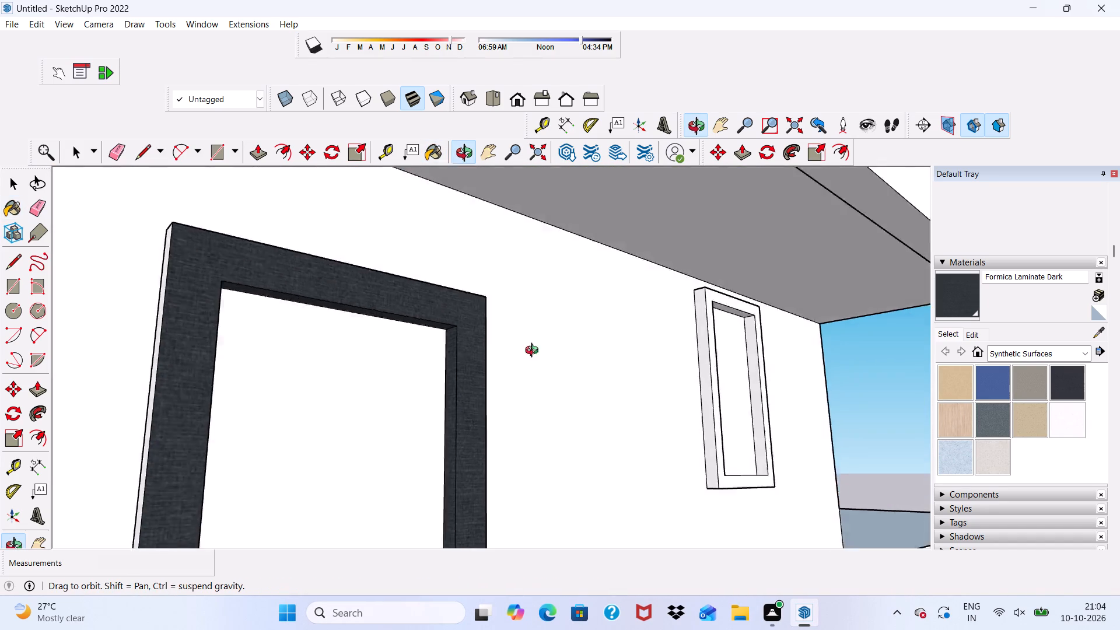
{"action": "middle_click_drag", "start_coordinate": [534, 352], "coordinate": [397, 377]}
{"action": "scroll", "coordinate": [395, 374], "scroll_direction": "up", "scroll_amount": 1}
{"action": "scroll", "coordinate": [395, 374], "scroll_direction": "down", "scroll_amount": 5}
{"action": "scroll", "coordinate": [604, 325], "scroll_direction": "up", "scroll_amount": 1}
{"action": "scroll", "coordinate": [647, 306], "scroll_direction": "down", "scroll_amount": 3}
{"action": "scroll", "coordinate": [209, 417], "scroll_direction": "up", "scroll_amount": 8}
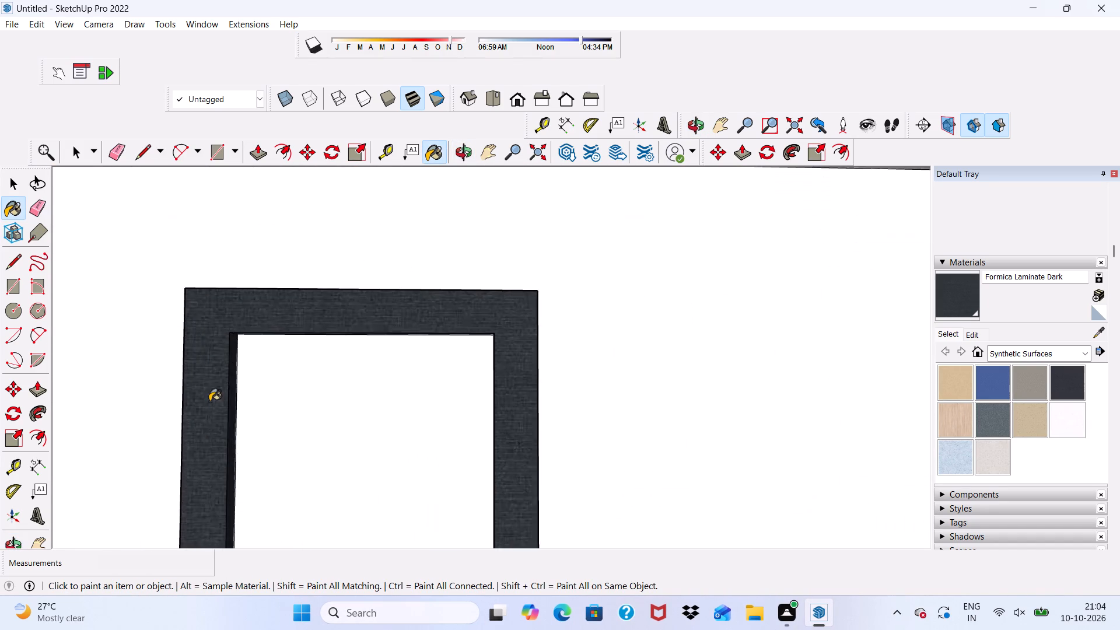
{"action": "scroll", "coordinate": [209, 401], "scroll_direction": "up", "scroll_amount": 11}
{"action": "scroll", "coordinate": [233, 342], "scroll_direction": "down", "scroll_amount": 3}
{"action": "scroll", "coordinate": [361, 373], "scroll_direction": "down", "scroll_amount": 4}
{"action": "middle_click_drag", "start_coordinate": [379, 387], "coordinate": [428, 389]}
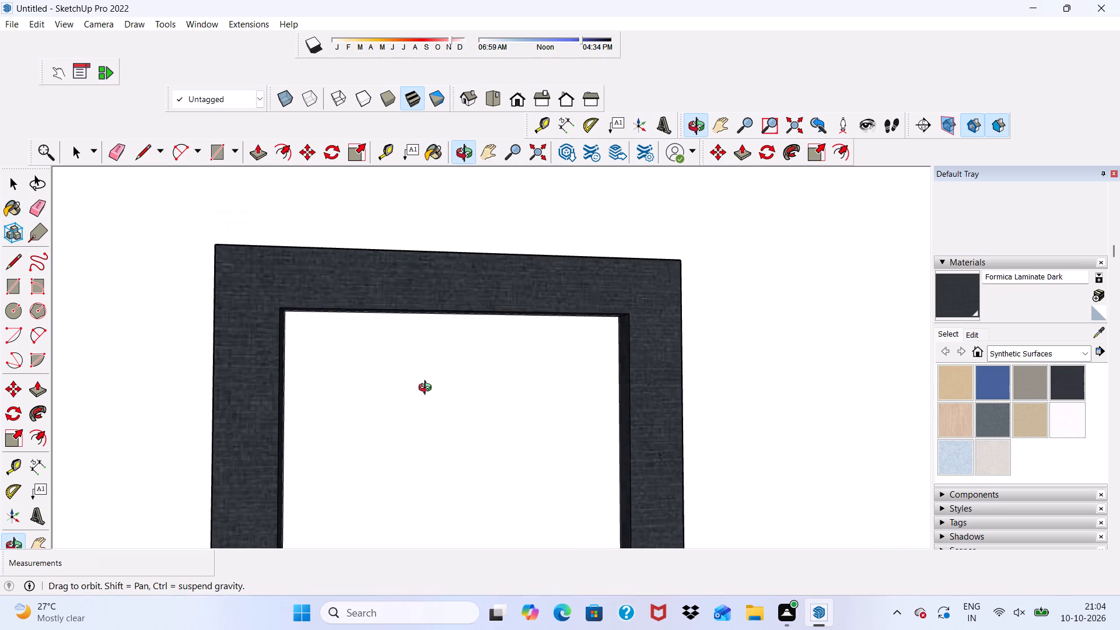
{"action": "middle_click_drag", "start_coordinate": [428, 389], "coordinate": [559, 426]}
{"action": "scroll", "coordinate": [260, 388], "scroll_direction": "up", "scroll_amount": 2}
{"action": "left_click", "coordinate": [231, 370]}
Paint the top face of the second-floor door frame with Formica Laminate Dark.
{"action": "scroll", "coordinate": [315, 340], "scroll_direction": "down", "scroll_amount": 3}
{"action": "middle_click_drag", "start_coordinate": [367, 314], "coordinate": [369, 331]}
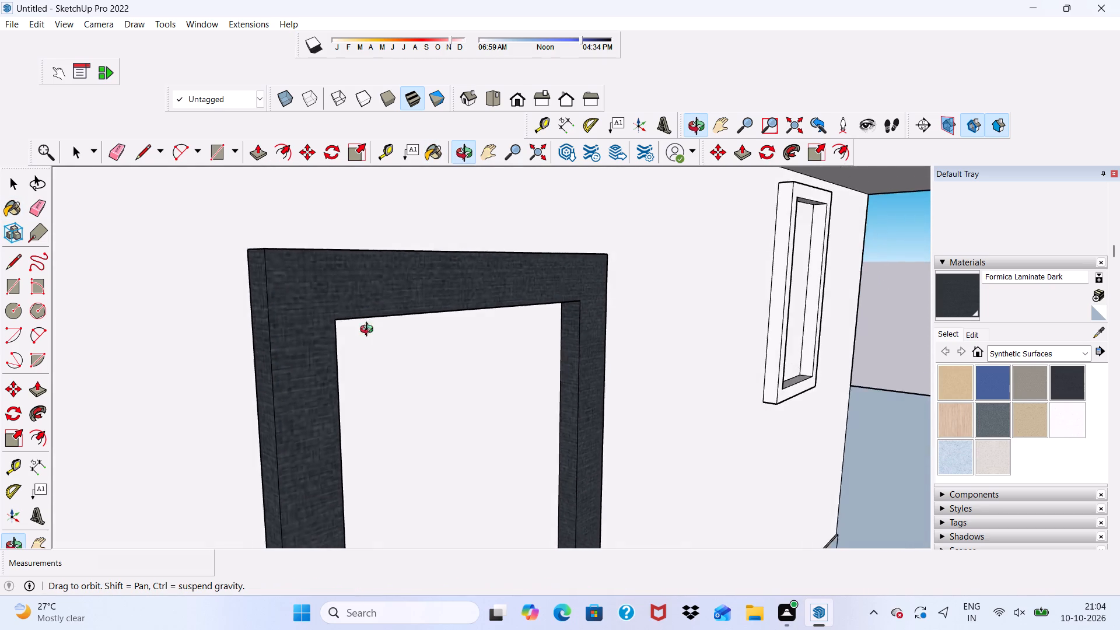
{"action": "middle_click_drag", "start_coordinate": [369, 331], "coordinate": [311, 363]}
{"action": "scroll", "coordinate": [295, 287], "scroll_direction": "up", "scroll_amount": 5}
{"action": "scroll", "coordinate": [304, 260], "scroll_direction": "down", "scroll_amount": 1}
{"action": "scroll", "coordinate": [304, 260], "scroll_direction": "up", "scroll_amount": 4}
{"action": "left_click", "coordinate": [306, 256]}
Paint the outer right side face of the second-floor door frame with Formica Laminate Dark.
{"action": "scroll", "coordinate": [312, 314], "scroll_direction": "down", "scroll_amount": 5}
{"action": "scroll", "coordinate": [585, 371], "scroll_direction": "down", "scroll_amount": 3}
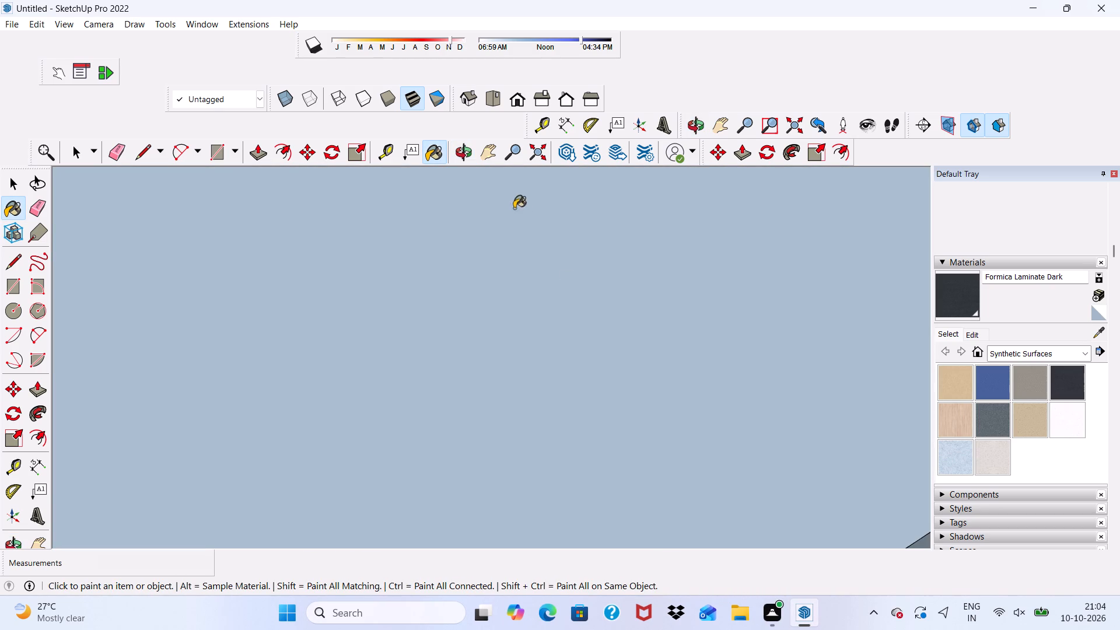
{"action": "left_click", "coordinate": [519, 98]}
{"action": "scroll", "coordinate": [375, 269], "scroll_direction": "down", "scroll_amount": 17}
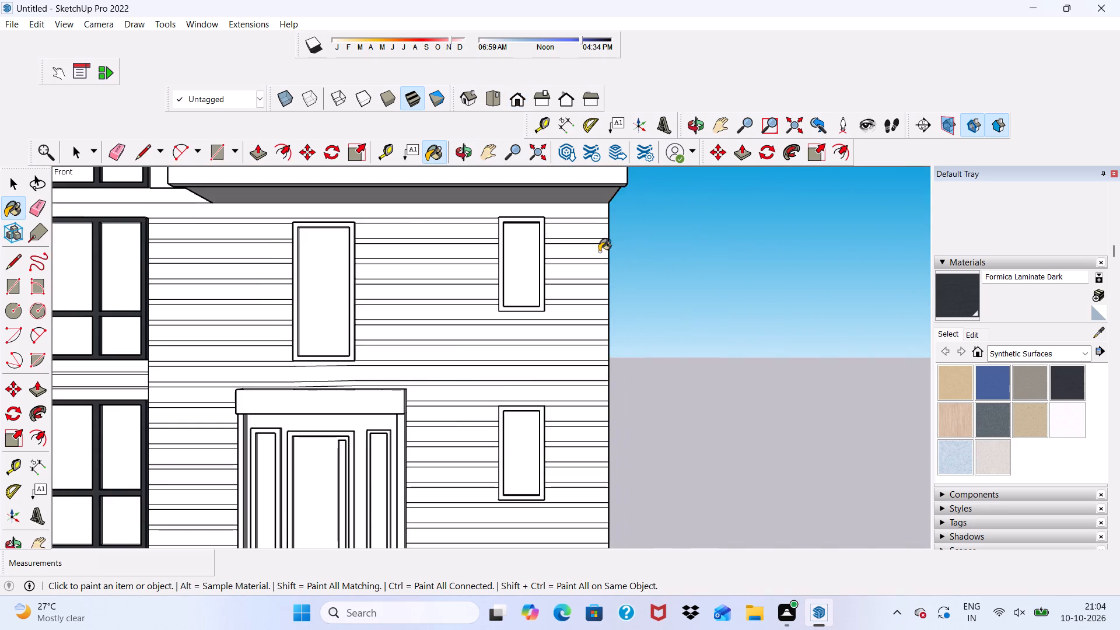
{"action": "scroll", "coordinate": [599, 251], "scroll_direction": "down", "scroll_amount": 2}
{"action": "scroll", "coordinate": [497, 307], "scroll_direction": "down", "scroll_amount": 5}
{"action": "scroll", "coordinate": [505, 217], "scroll_direction": "up", "scroll_amount": 16}
{"action": "middle_click_drag", "start_coordinate": [463, 268], "coordinate": [423, 274]}
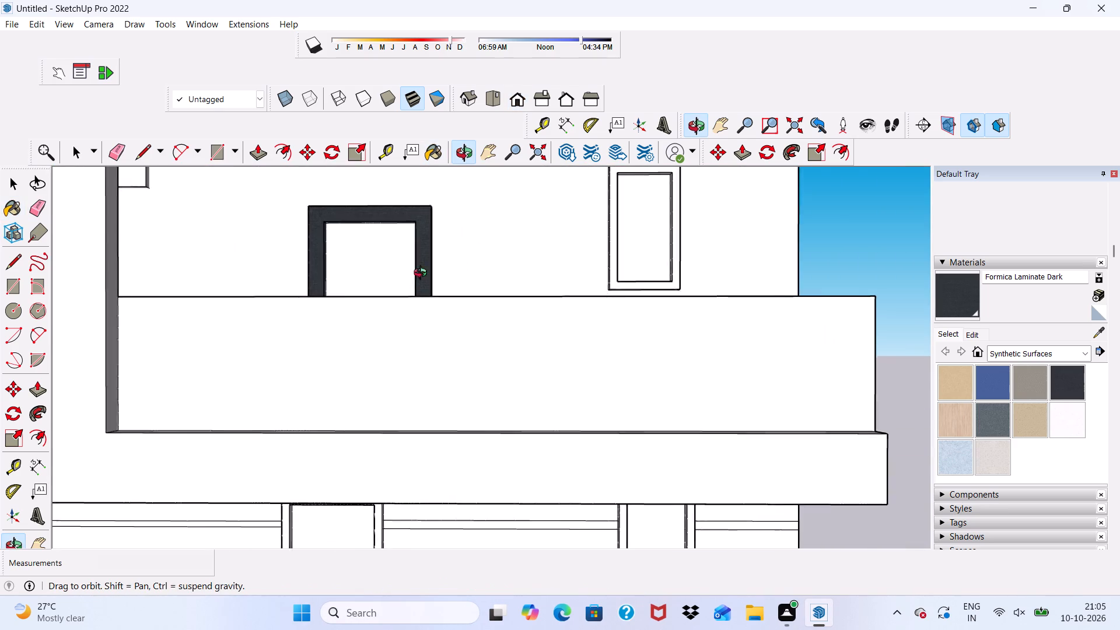
{"action": "middle_click_drag", "start_coordinate": [423, 274], "coordinate": [317, 316]}
{"action": "scroll", "coordinate": [412, 282], "scroll_direction": "up", "scroll_amount": 12}
{"action": "left_click", "coordinate": [449, 292]}
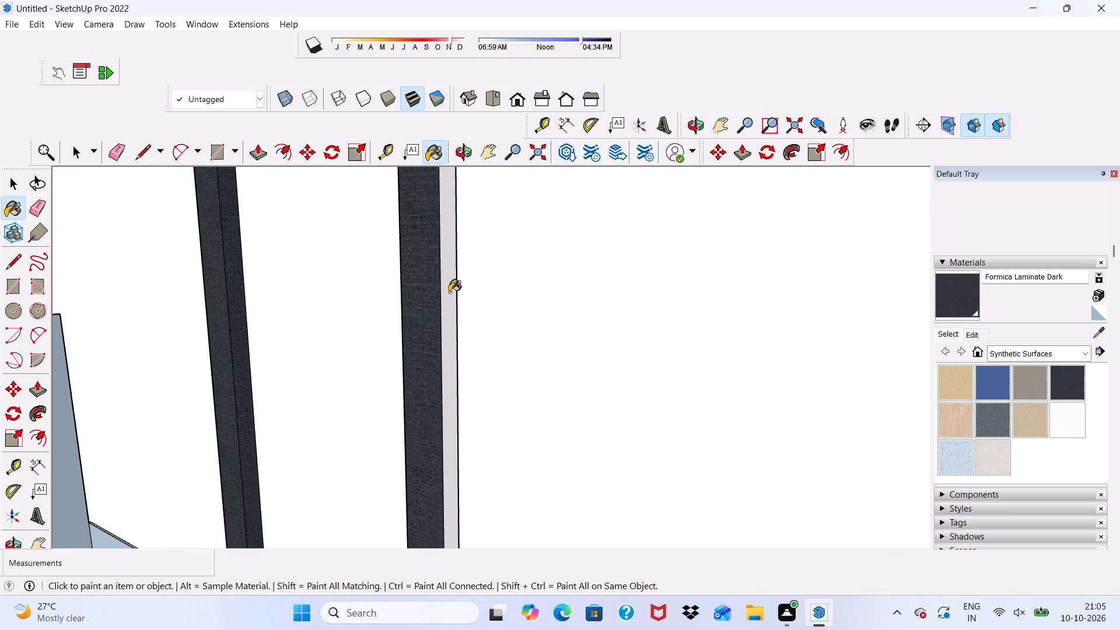
Paint the second-floor window frame's front face, bottom rail's upper face and left jamb's inner face with Formica Laminate Dark.
{"action": "scroll", "coordinate": [433, 327], "scroll_direction": "down", "scroll_amount": 10}
{"action": "scroll", "coordinate": [591, 318], "scroll_direction": "up", "scroll_amount": 4}
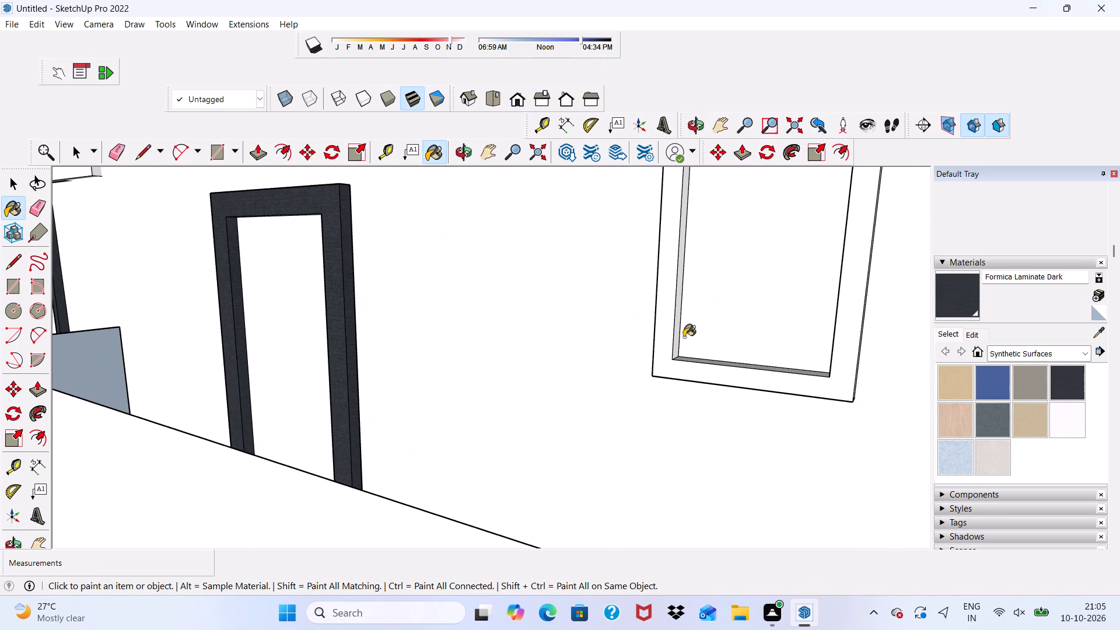
{"action": "left_click", "coordinate": [668, 344]}
{"action": "scroll", "coordinate": [702, 370], "scroll_direction": "up", "scroll_amount": 10}
{"action": "left_click", "coordinate": [700, 356]}
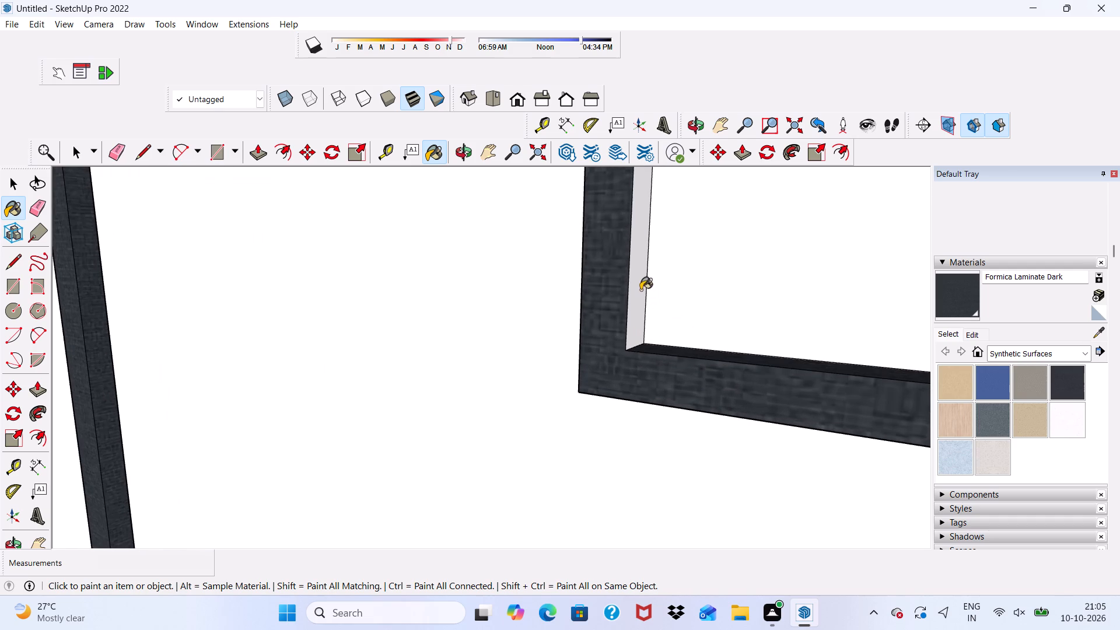
{"action": "left_click", "coordinate": [640, 290]}
Paint the second-floor window frame's right jamb inner face and outer left side face with Formica Laminate Dark.
{"action": "scroll", "coordinate": [613, 360], "scroll_direction": "down", "scroll_amount": 5}
{"action": "middle_click_drag", "start_coordinate": [588, 358], "coordinate": [813, 377]}
{"action": "scroll", "coordinate": [790, 268], "scroll_direction": "up", "scroll_amount": 2}
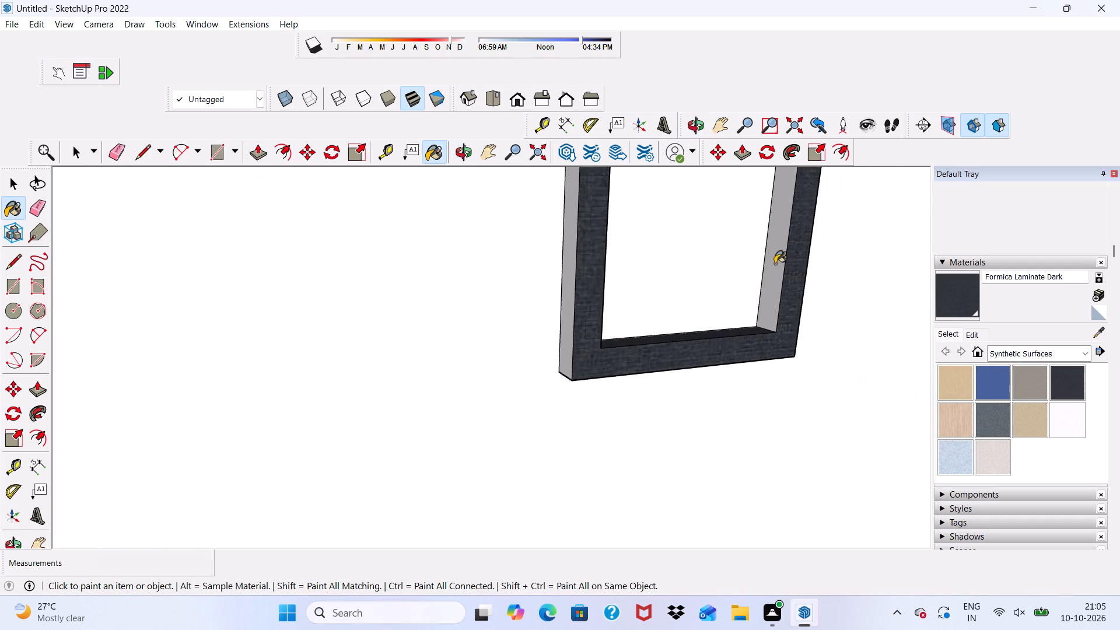
{"action": "left_click", "coordinate": [775, 264]}
{"action": "scroll", "coordinate": [594, 320], "scroll_direction": "up", "scroll_amount": 2}
{"action": "left_click", "coordinate": [566, 302]}
Paint the underside of the second-floor window frame's bottom rail with Formica Laminate Dark.
{"action": "scroll", "coordinate": [625, 378], "scroll_direction": "down", "scroll_amount": 1}
{"action": "middle_click_drag", "start_coordinate": [625, 378], "coordinate": [628, 265]}
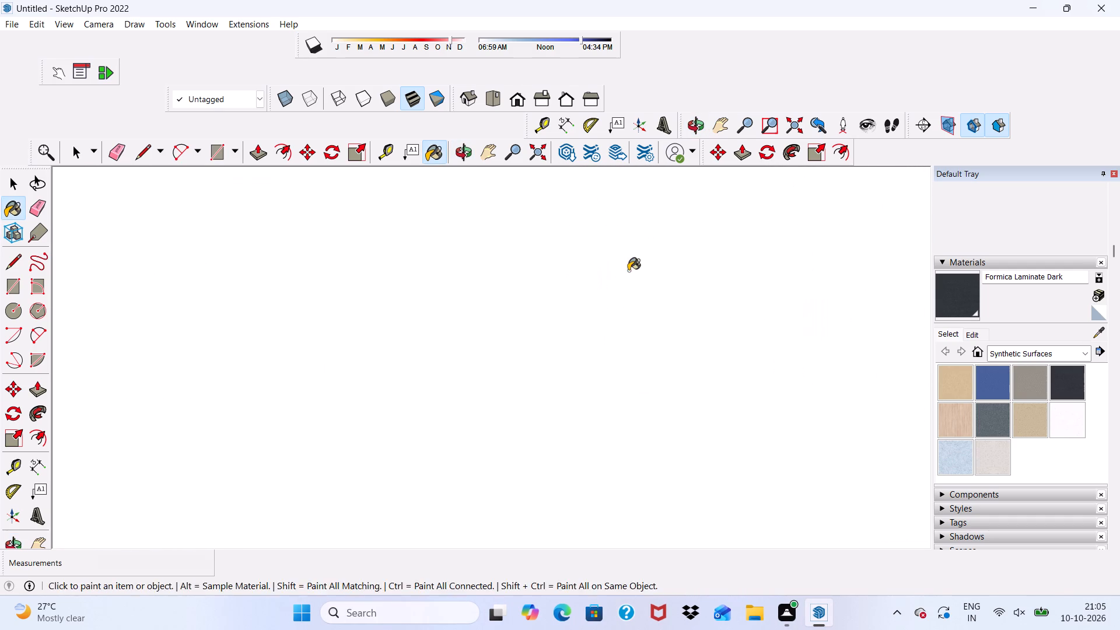
{"action": "middle_click", "coordinate": [628, 271]}
{"action": "left_click", "coordinate": [519, 99]}
{"action": "scroll", "coordinate": [560, 296], "scroll_direction": "down", "scroll_amount": 3}
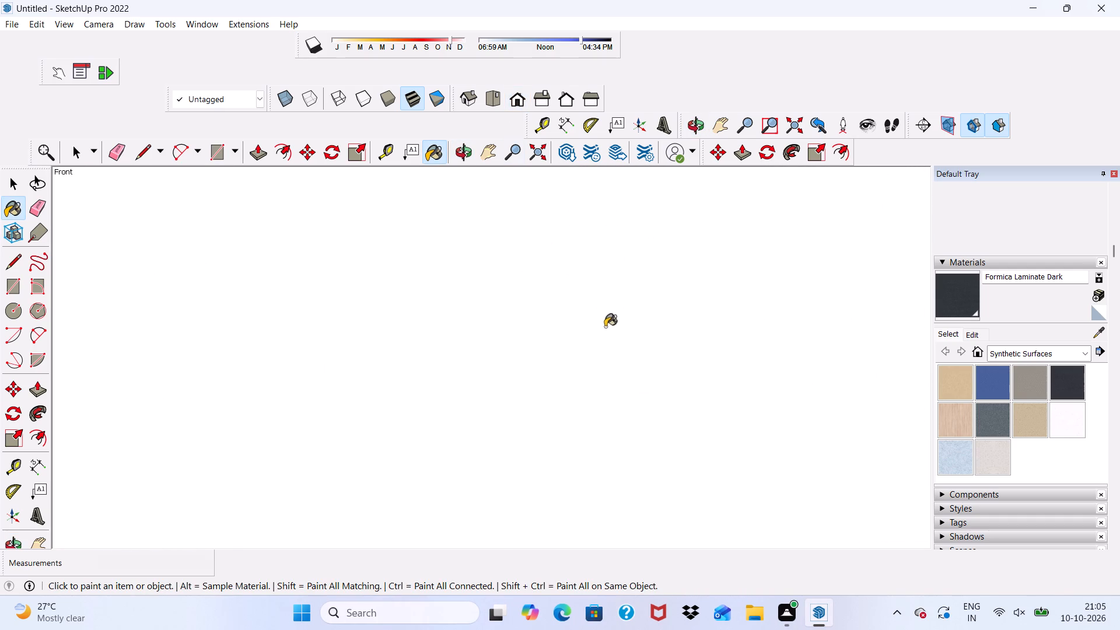
{"action": "scroll", "coordinate": [605, 327], "scroll_direction": "down", "scroll_amount": 19}
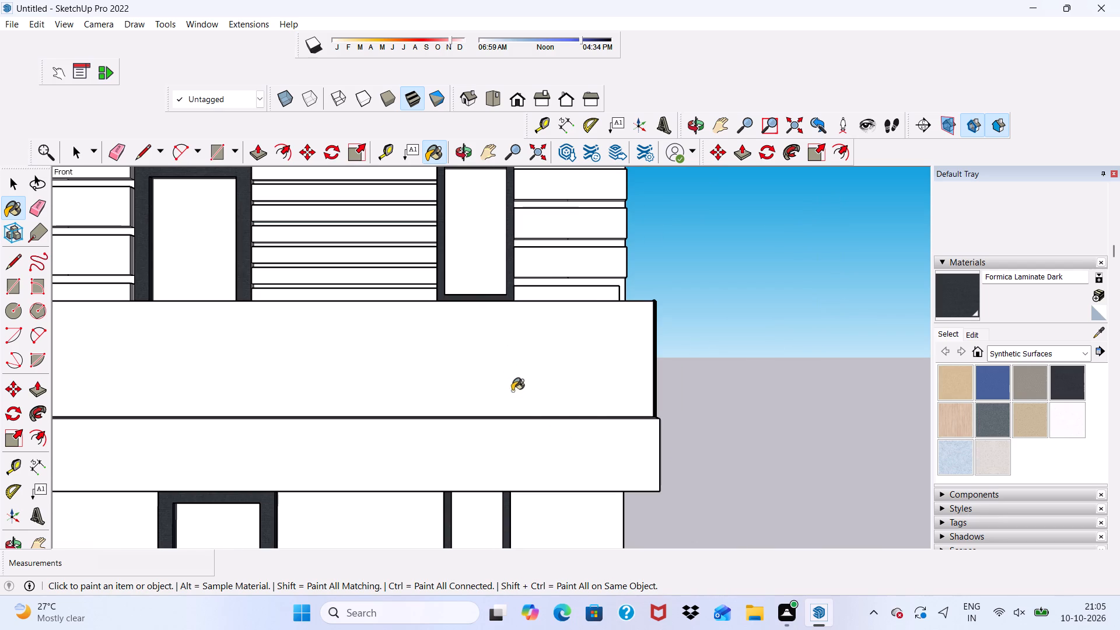
{"action": "middle_click_drag", "start_coordinate": [576, 349], "coordinate": [576, 341]}
{"action": "scroll", "coordinate": [527, 313], "scroll_direction": "down", "scroll_amount": 8}
{"action": "scroll", "coordinate": [514, 442], "scroll_direction": "up", "scroll_amount": 5}
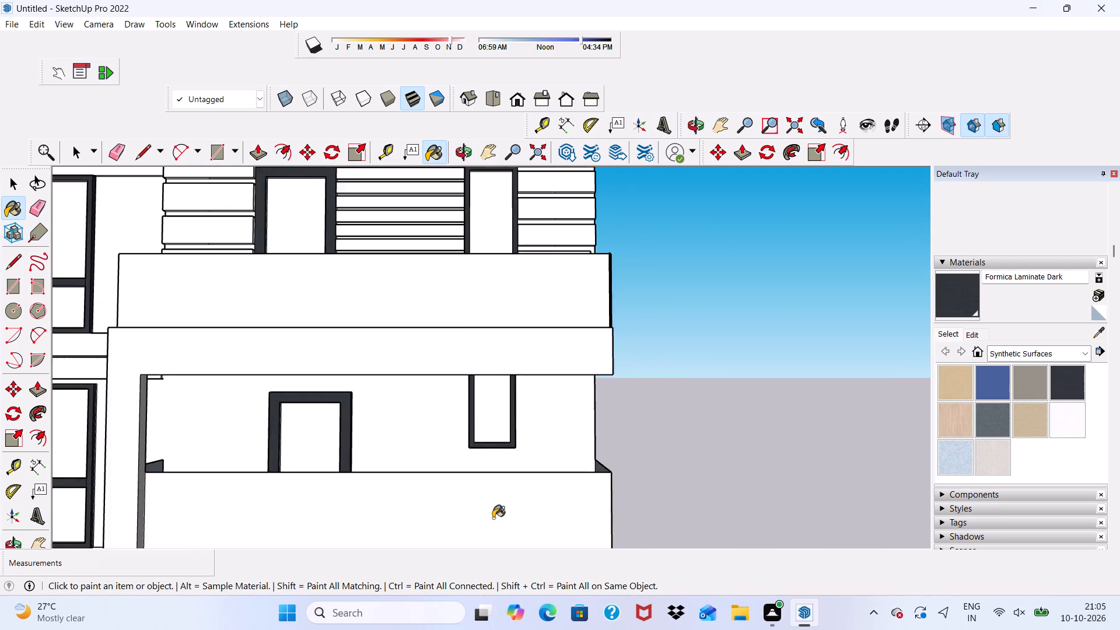
{"action": "scroll", "coordinate": [493, 518], "scroll_direction": "up", "scroll_amount": 10}
{"action": "middle_click_drag", "start_coordinate": [492, 446], "coordinate": [492, 405]}
{"action": "scroll", "coordinate": [468, 368], "scroll_direction": "up", "scroll_amount": 20}
{"action": "scroll", "coordinate": [468, 368], "scroll_direction": "up", "scroll_amount": 1}
{"action": "left_click", "coordinate": [474, 402]}
Paint the outer right side face and top face of the second-floor window frame with Formica Laminate Dark.
{"action": "scroll", "coordinate": [474, 402], "scroll_direction": "down", "scroll_amount": 5}
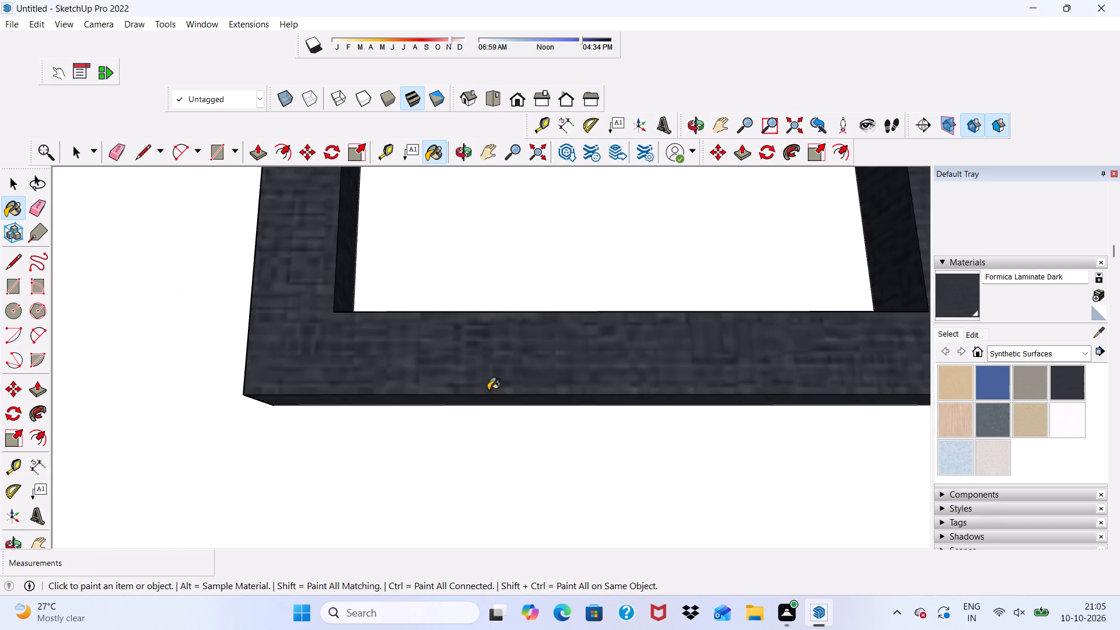
{"action": "scroll", "coordinate": [488, 390], "scroll_direction": "down", "scroll_amount": 4}
{"action": "middle_click_drag", "start_coordinate": [582, 436], "coordinate": [369, 485]}
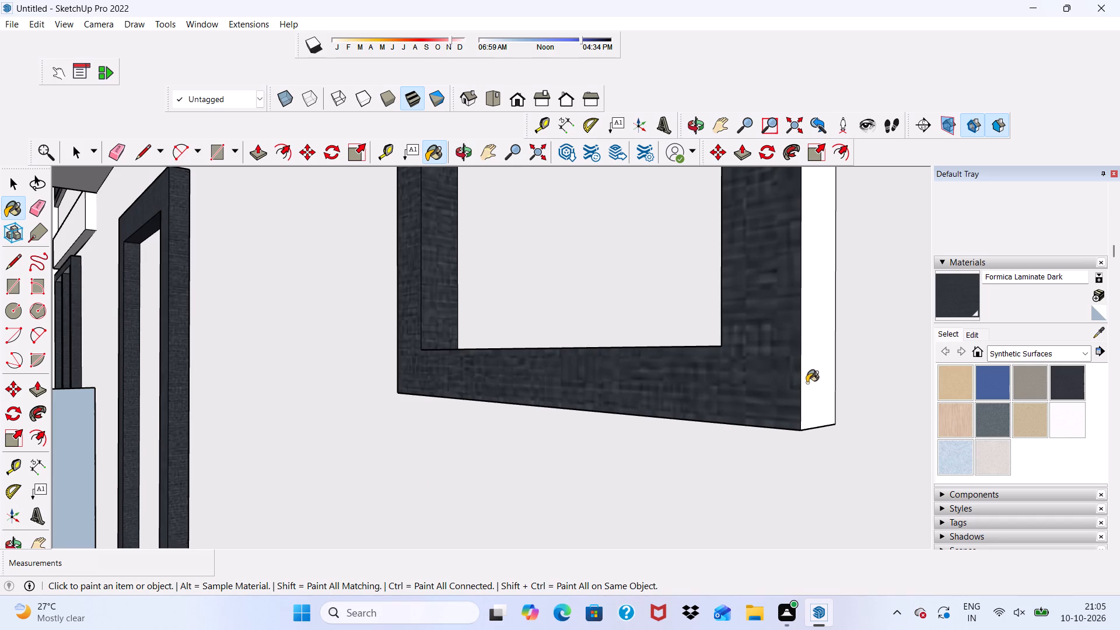
{"action": "left_click", "coordinate": [813, 386]}
{"action": "scroll", "coordinate": [747, 401], "scroll_direction": "down", "scroll_amount": 14}
{"action": "scroll", "coordinate": [610, 415], "scroll_direction": "down", "scroll_amount": 4}
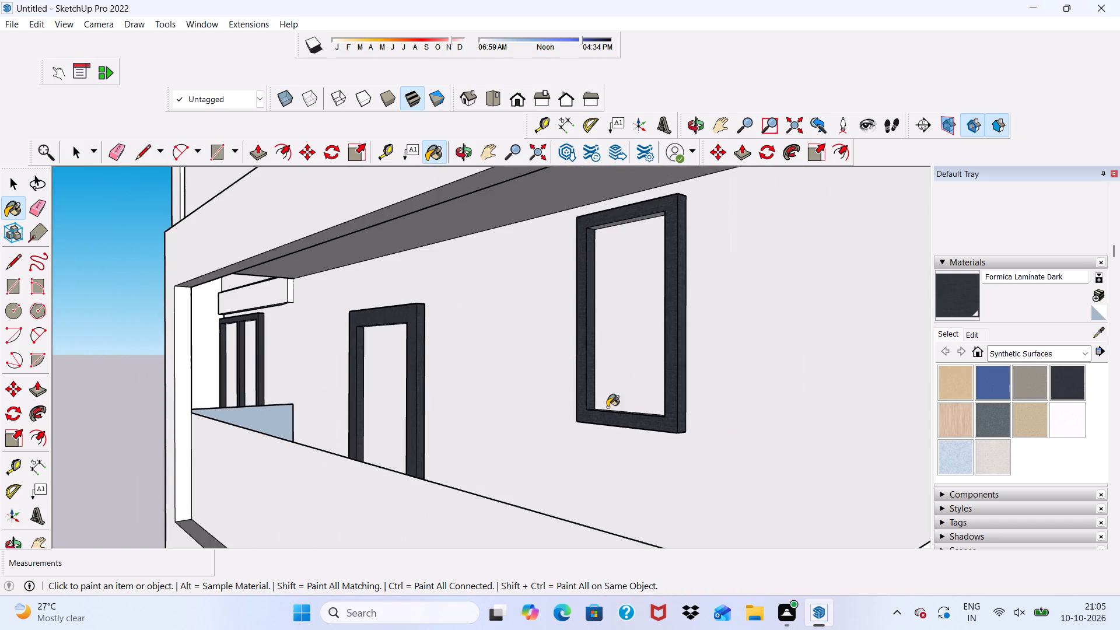
{"action": "scroll", "coordinate": [642, 214], "scroll_direction": "up", "scroll_amount": 16}
{"action": "middle_click_drag", "start_coordinate": [639, 254], "coordinate": [607, 294]}
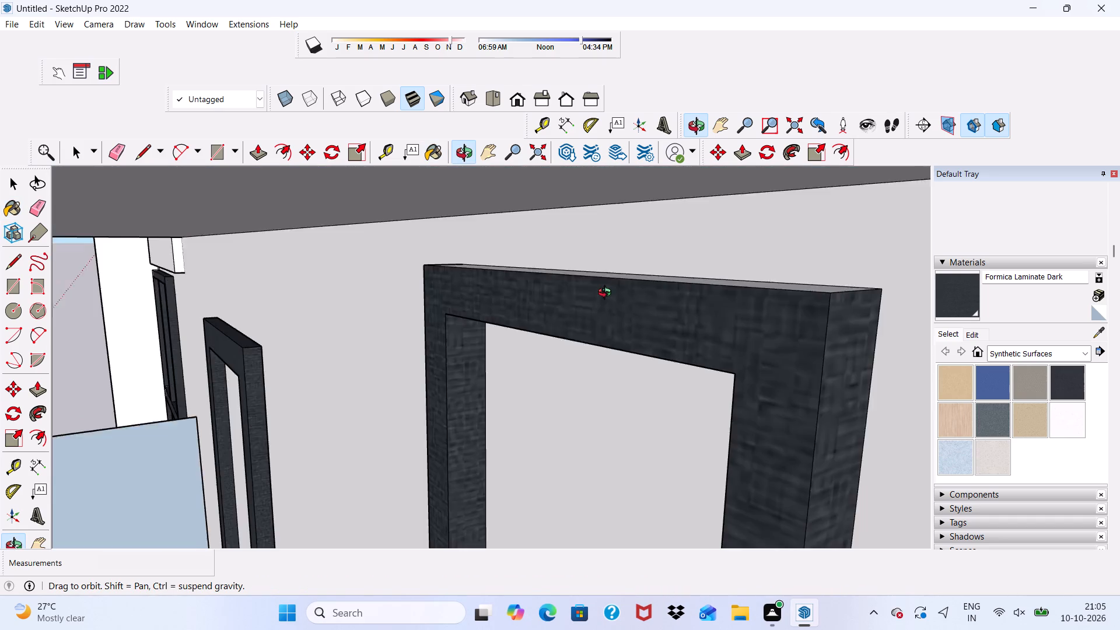
{"action": "middle_click_drag", "start_coordinate": [607, 294], "coordinate": [607, 290]}
{"action": "scroll", "coordinate": [589, 249], "scroll_direction": "up", "scroll_amount": 12}
{"action": "left_click", "coordinate": [565, 313]}
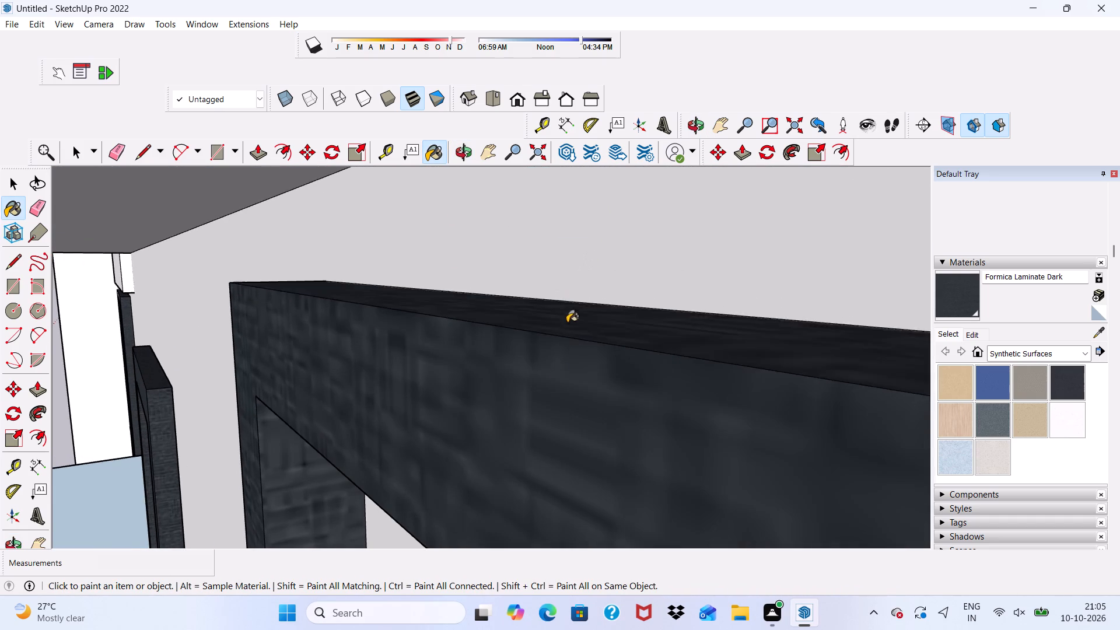
Paint the underside of the second-floor window frame's top rail with Formica Laminate Dark.
{"action": "scroll", "coordinate": [528, 411], "scroll_direction": "down", "scroll_amount": 2}
{"action": "middle_click_drag", "start_coordinate": [527, 411], "coordinate": [613, 243]}
{"action": "scroll", "coordinate": [624, 268], "scroll_direction": "down", "scroll_amount": 5}
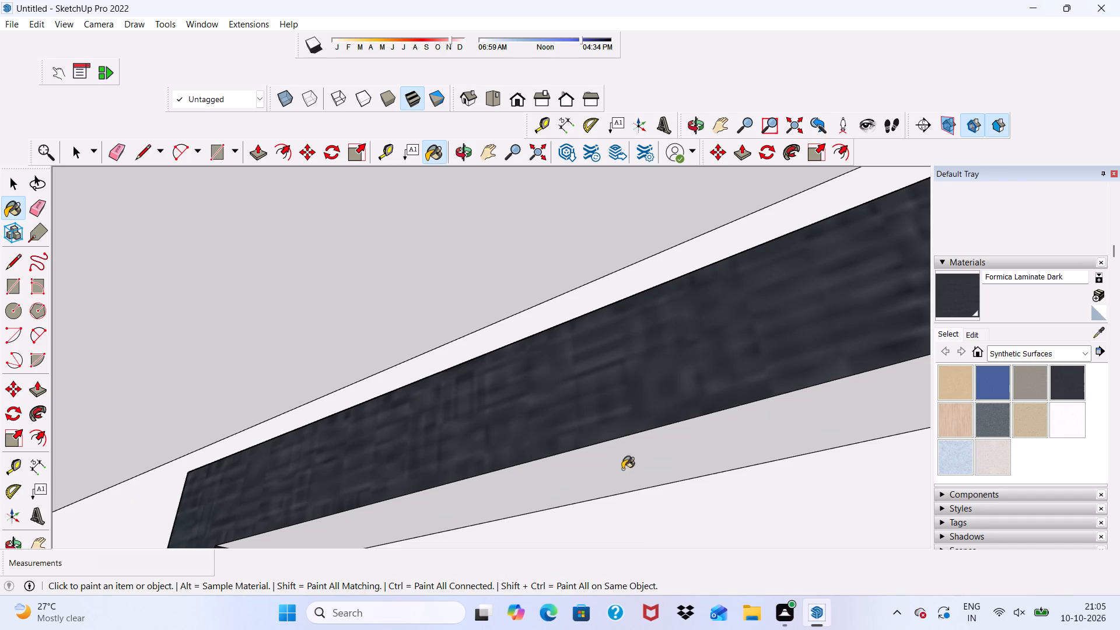
{"action": "left_click", "coordinate": [623, 450]}
Paint the front face of the tall first-floor window frame above the entrance with Formica Laminate Dark.
{"action": "scroll", "coordinate": [604, 429], "scroll_direction": "down", "scroll_amount": 15}
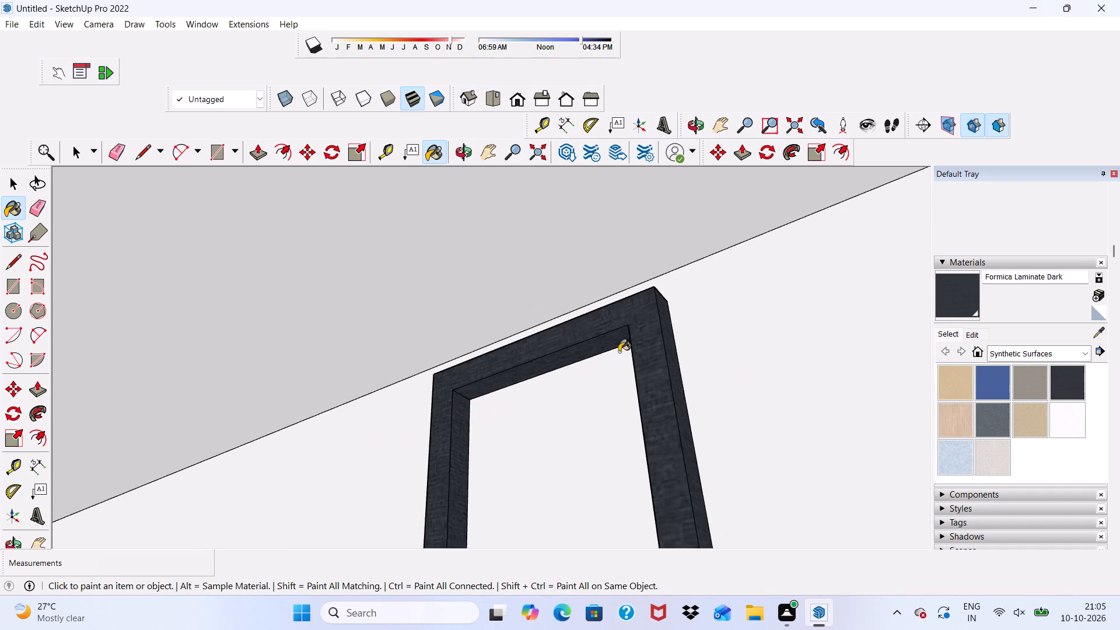
{"action": "scroll", "coordinate": [619, 352], "scroll_direction": "down", "scroll_amount": 20}
{"action": "scroll", "coordinate": [619, 352], "scroll_direction": "down", "scroll_amount": 9}
{"action": "middle_click_drag", "start_coordinate": [563, 359], "coordinate": [641, 459]}
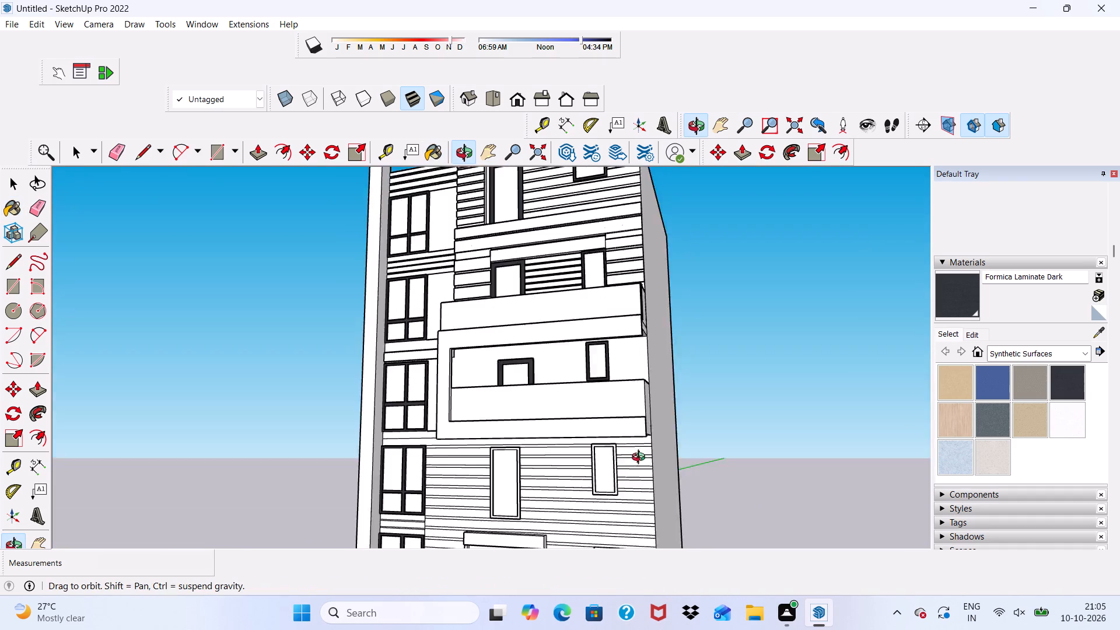
{"action": "middle_click_drag", "start_coordinate": [641, 459], "coordinate": [693, 484]}
{"action": "scroll", "coordinate": [405, 506], "scroll_direction": "up", "scroll_amount": 5}
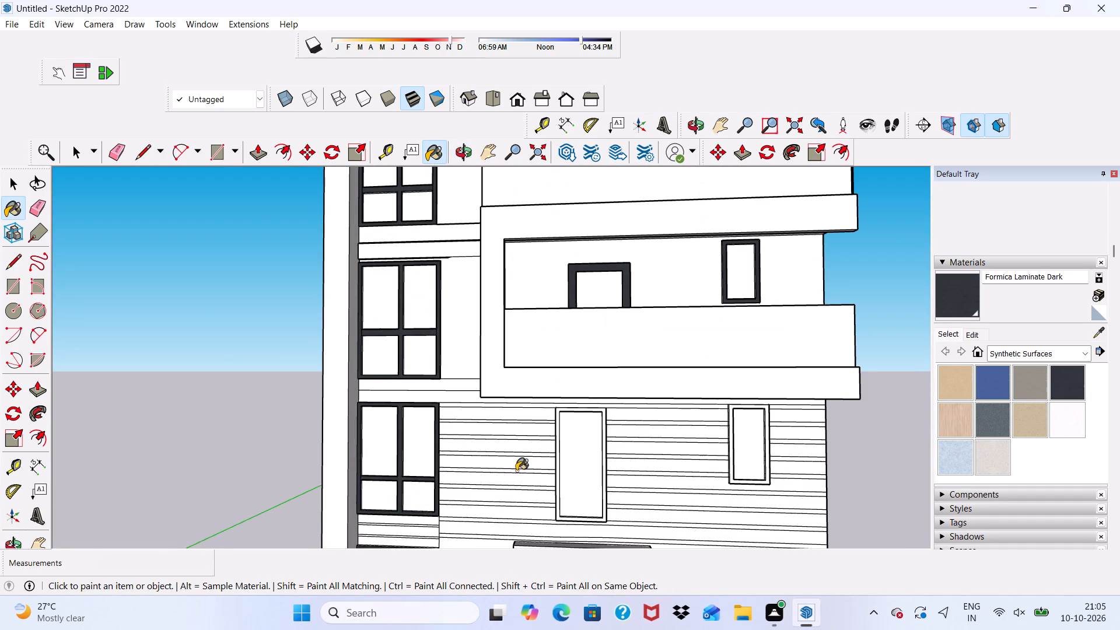
{"action": "scroll", "coordinate": [516, 446], "scroll_direction": "up", "scroll_amount": 2}
{"action": "scroll", "coordinate": [513, 402], "scroll_direction": "down", "scroll_amount": 11}
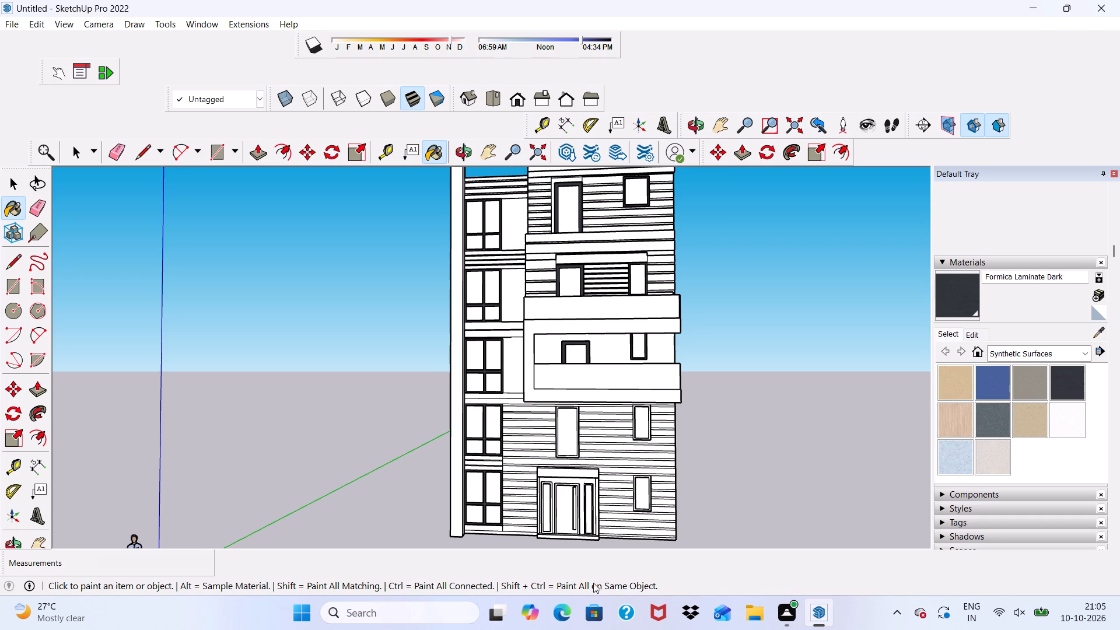
{"action": "scroll", "coordinate": [529, 572], "scroll_direction": "up", "scroll_amount": 4}
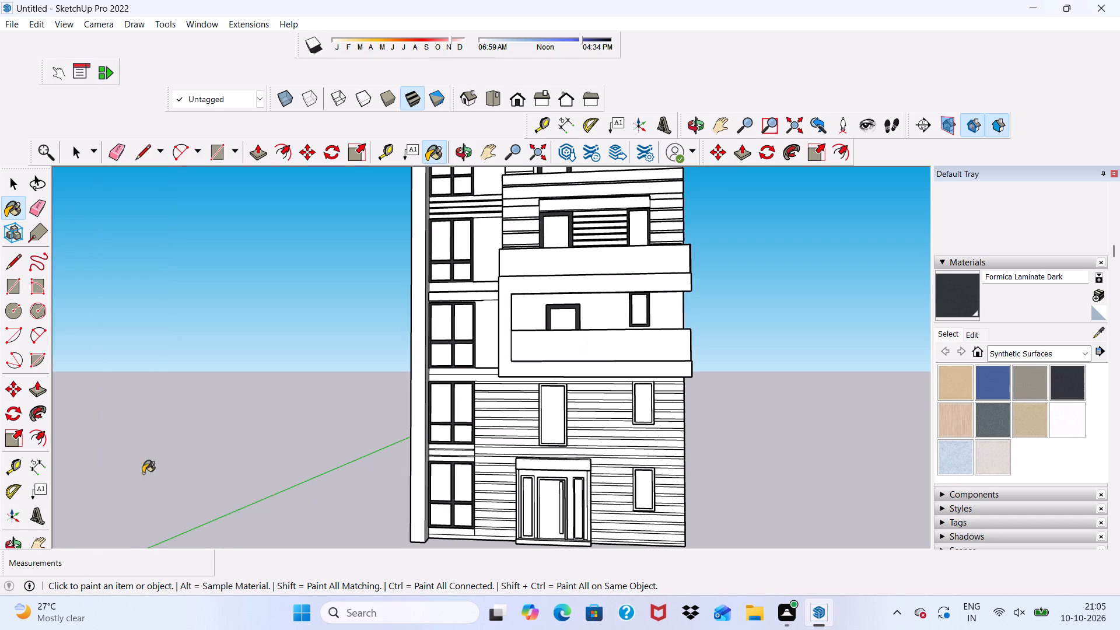
{"action": "scroll", "coordinate": [509, 422], "scroll_direction": "up", "scroll_amount": 3}
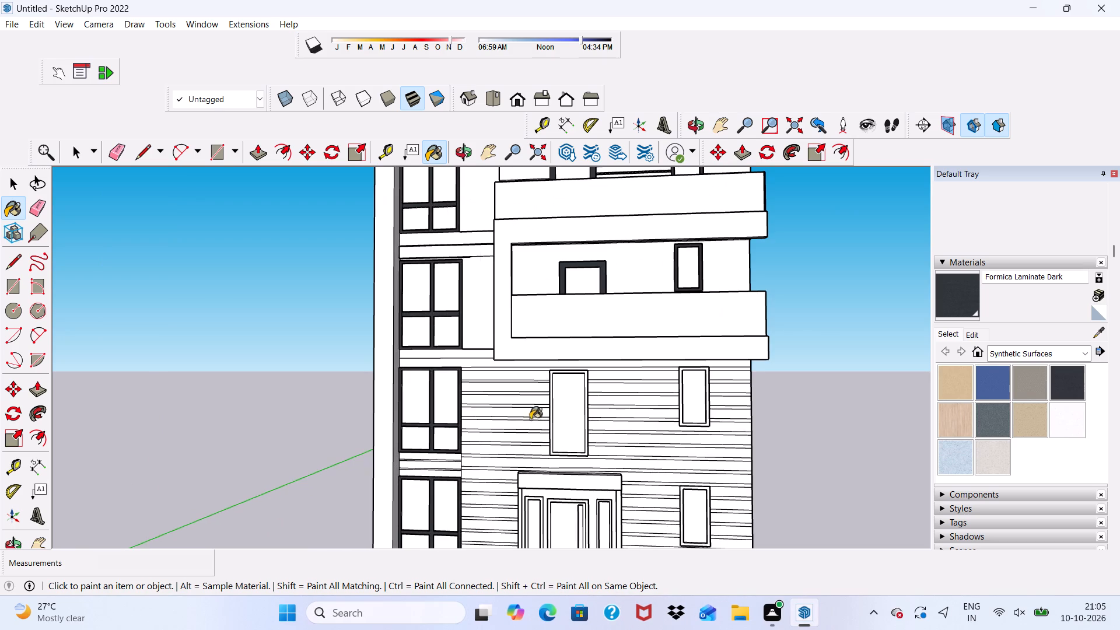
{"action": "scroll", "coordinate": [583, 420], "scroll_direction": "up", "scroll_amount": 5}
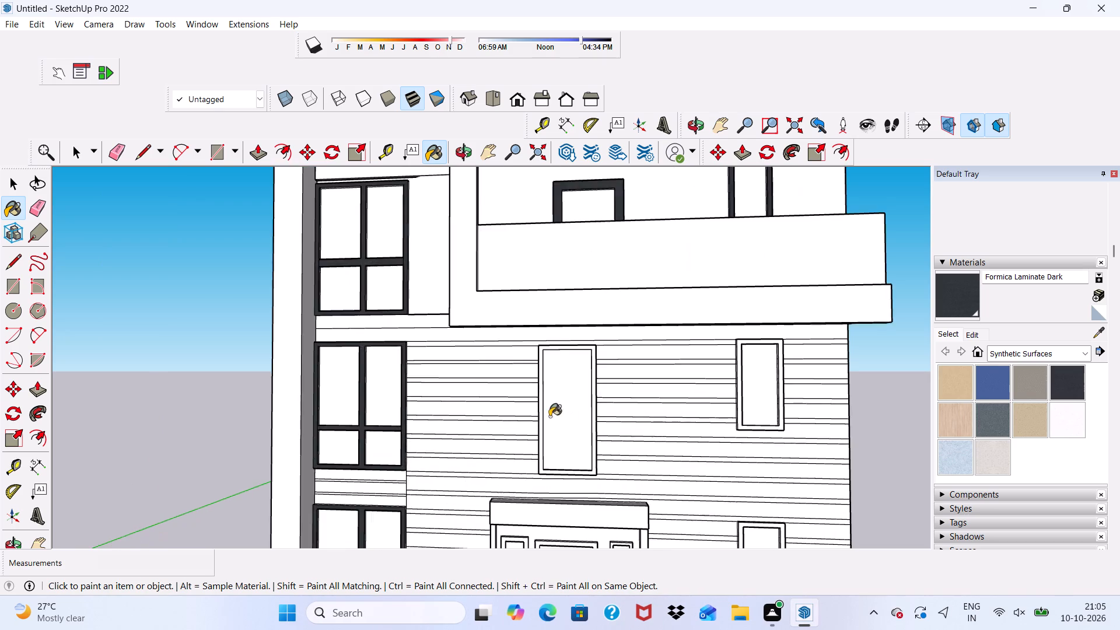
{"action": "scroll", "coordinate": [549, 416], "scroll_direction": "up", "scroll_amount": 4}
{"action": "left_click", "coordinate": [548, 390]}
{"action": "scroll", "coordinate": [556, 365], "scroll_direction": "up", "scroll_amount": 5}
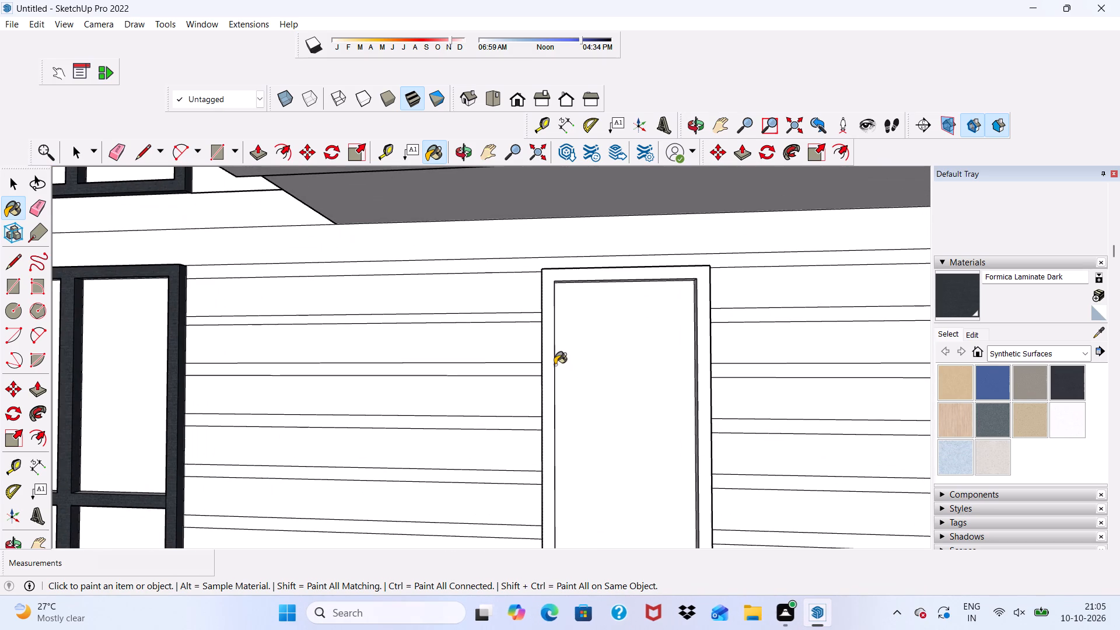
{"action": "left_click", "coordinate": [547, 355]}
Paint the tall first-floor window frame's top rail underside and right jamb inner face with Formica Laminate Dark.
{"action": "middle_click_drag", "start_coordinate": [566, 353], "coordinate": [439, 269]}
{"action": "scroll", "coordinate": [551, 257], "scroll_direction": "up", "scroll_amount": 3}
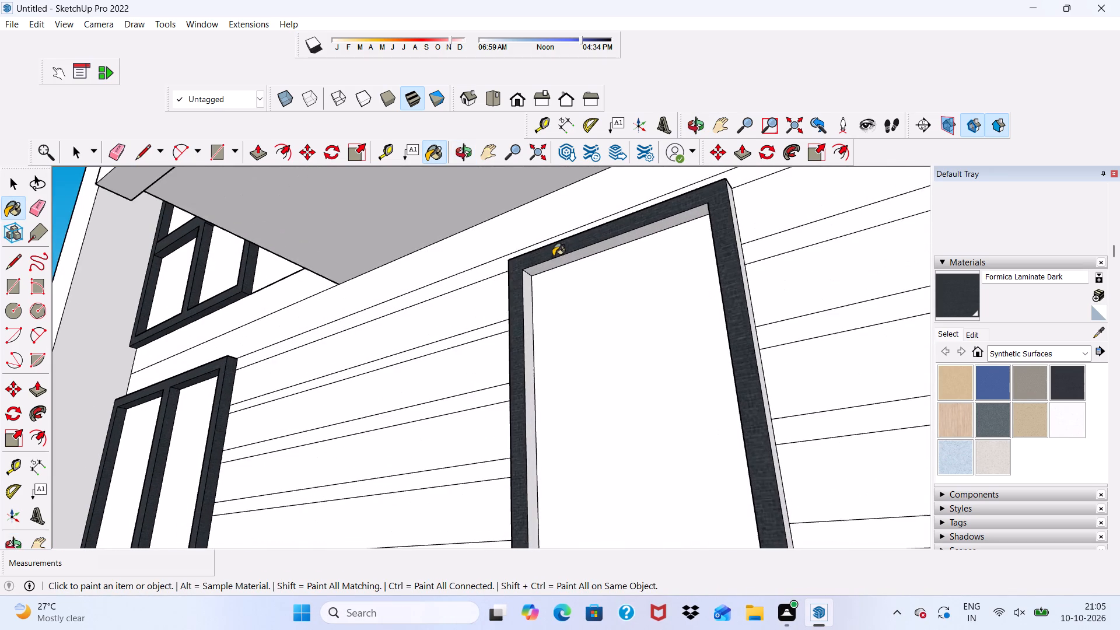
{"action": "scroll", "coordinate": [553, 256], "scroll_direction": "up", "scroll_amount": 2}
{"action": "left_click", "coordinate": [560, 262]}
{"action": "scroll", "coordinate": [548, 306], "scroll_direction": "down", "scroll_amount": 4}
{"action": "middle_click_drag", "start_coordinate": [569, 340], "coordinate": [774, 355]}
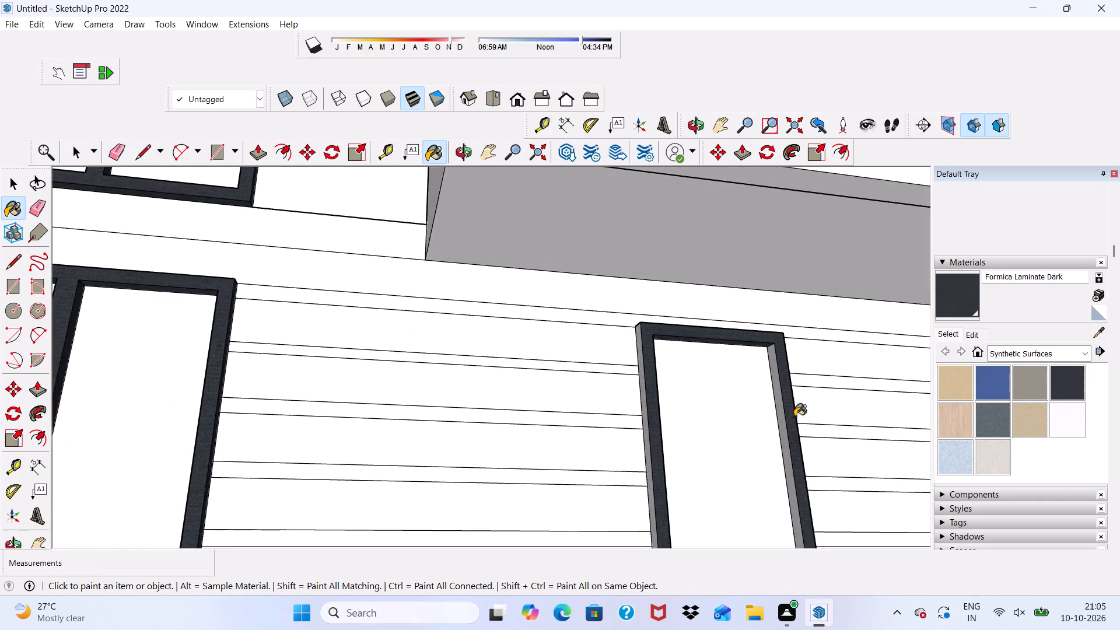
{"action": "scroll", "coordinate": [794, 416], "scroll_direction": "up", "scroll_amount": 4}
{"action": "left_click", "coordinate": [776, 394]}
Paint the tall first-floor window frame's outer left side face and bottom rail underside with Formica Laminate Dark.
{"action": "scroll", "coordinate": [648, 325], "scroll_direction": "down", "scroll_amount": 8}
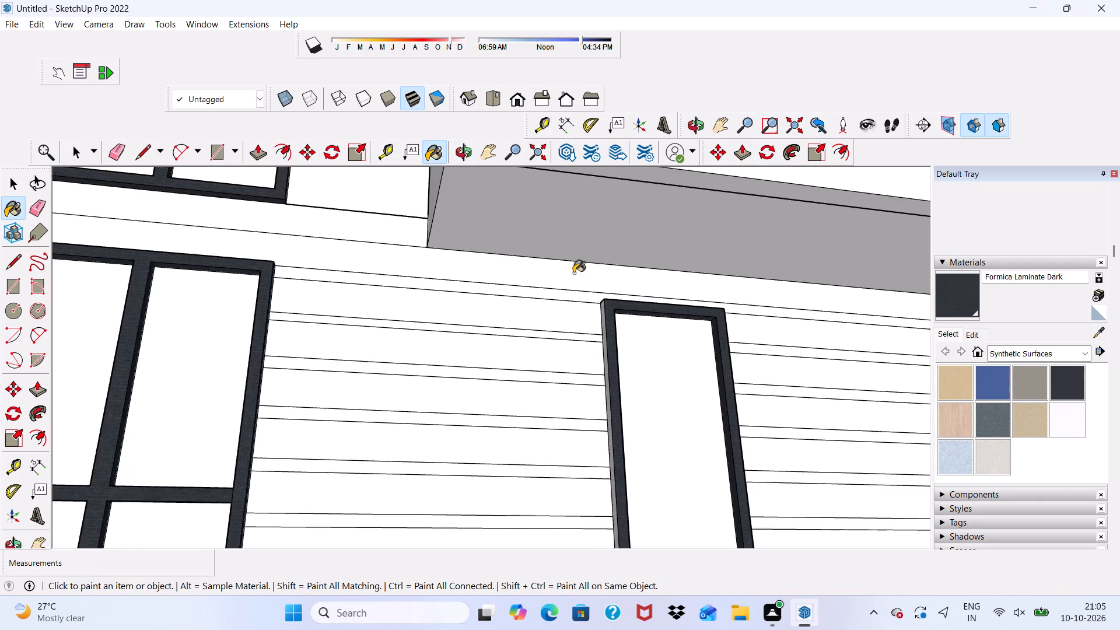
{"action": "scroll", "coordinate": [573, 273], "scroll_direction": "down", "scroll_amount": 3}
{"action": "scroll", "coordinate": [589, 476], "scroll_direction": "up", "scroll_amount": 11}
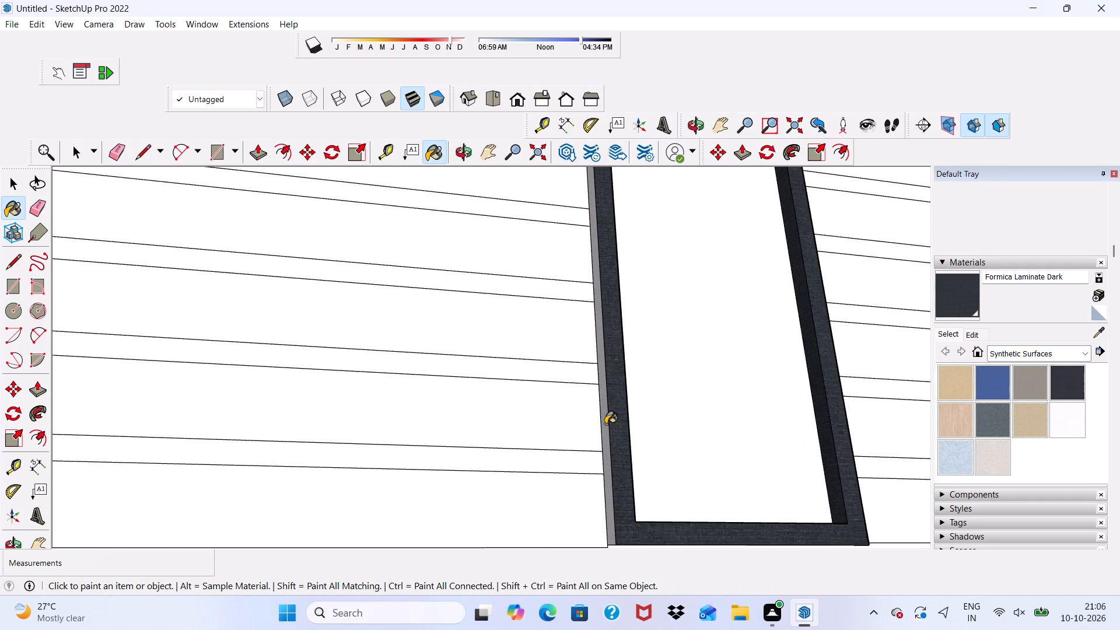
{"action": "left_click", "coordinate": [604, 423]}
{"action": "scroll", "coordinate": [559, 384], "scroll_direction": "down", "scroll_amount": 6}
{"action": "middle_click_drag", "start_coordinate": [678, 478], "coordinate": [657, 418]}
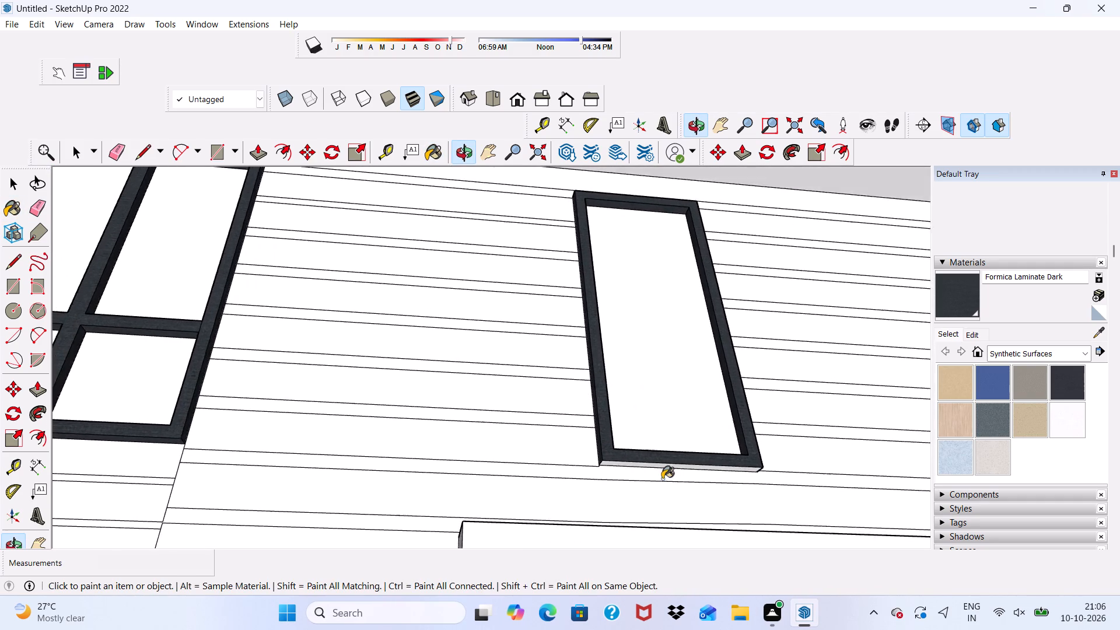
{"action": "scroll", "coordinate": [662, 479], "scroll_direction": "up", "scroll_amount": 12}
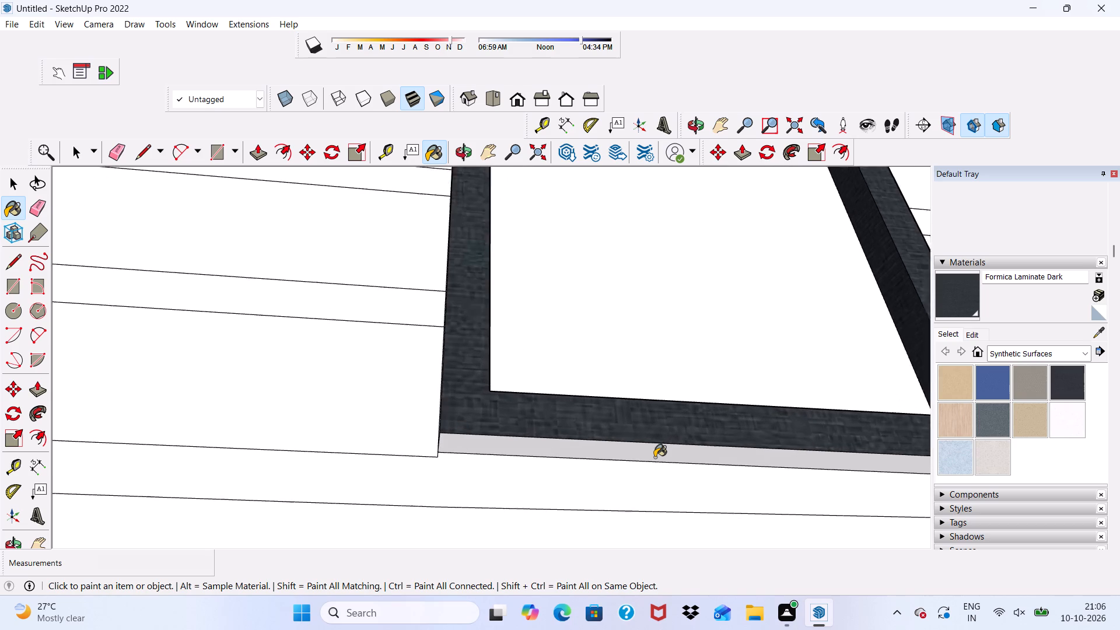
{"action": "scroll", "coordinate": [654, 457], "scroll_direction": "up", "scroll_amount": 2}
{"action": "left_click", "coordinate": [619, 446]}
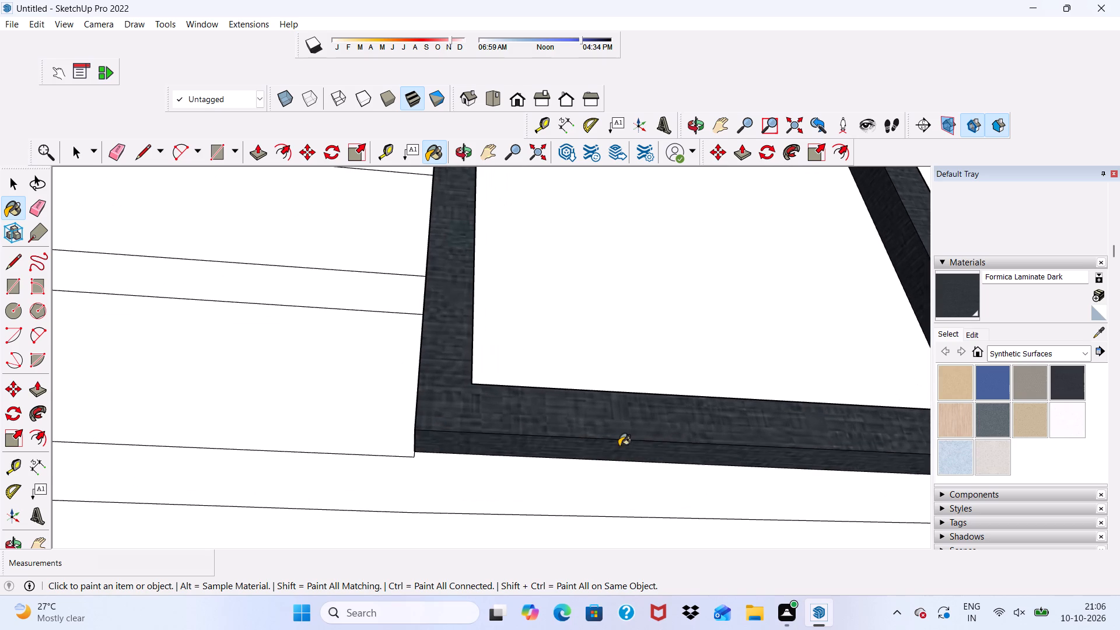
Paint the outer right side face of the tall first-floor window frame with Formica Laminate Dark.
{"action": "scroll", "coordinate": [613, 435], "scroll_direction": "down", "scroll_amount": 4}
{"action": "middle_click_drag", "start_coordinate": [719, 418], "coordinate": [460, 540]}
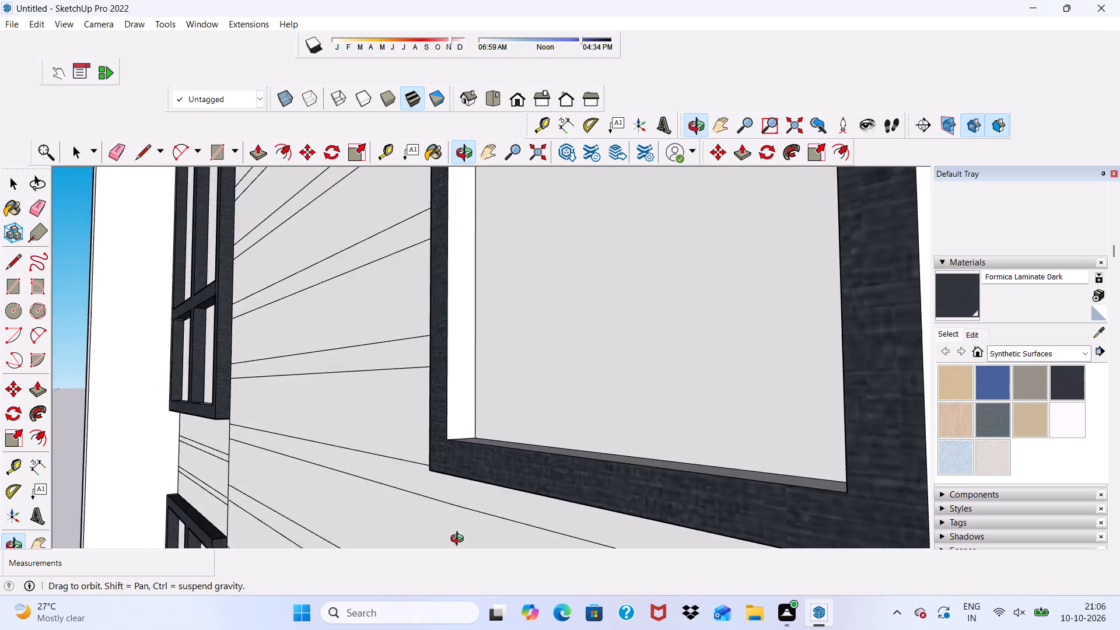
{"action": "middle_click_drag", "start_coordinate": [460, 540], "coordinate": [409, 569]}
{"action": "left_click", "coordinate": [789, 435]}
Paint the tall first-floor window frame's bottom rail upper face and left jamb inner face with Formica Laminate Dark.
{"action": "scroll", "coordinate": [595, 412], "scroll_direction": "down", "scroll_amount": 3}
{"action": "middle_click_drag", "start_coordinate": [593, 413], "coordinate": [864, 421]}
{"action": "scroll", "coordinate": [632, 403], "scroll_direction": "down", "scroll_amount": 6}
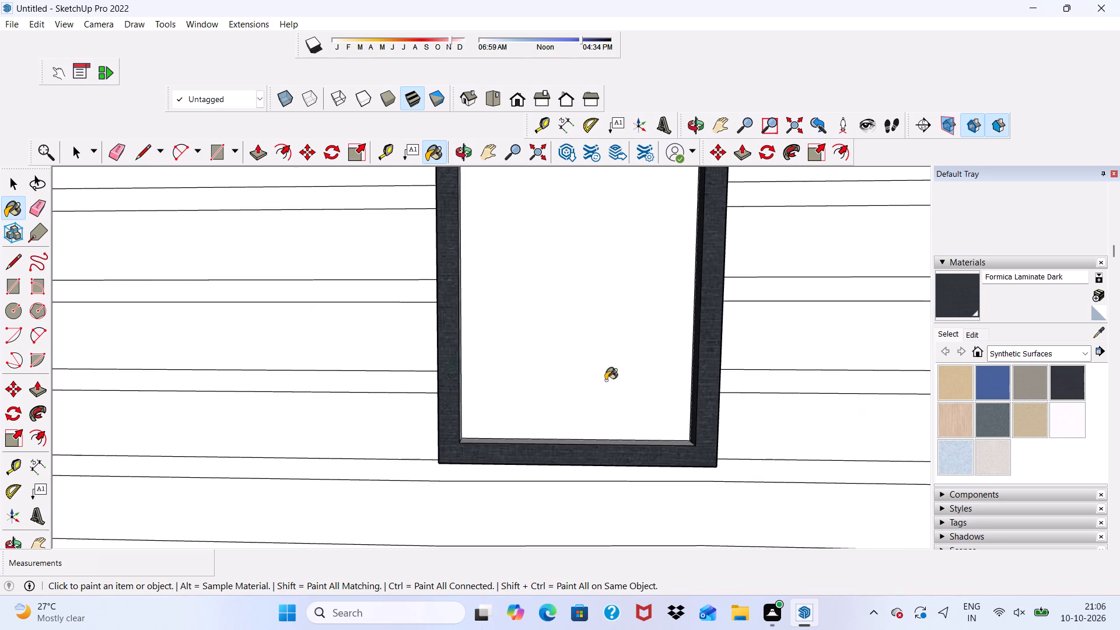
{"action": "scroll", "coordinate": [605, 380], "scroll_direction": "down", "scroll_amount": 5}
{"action": "scroll", "coordinate": [577, 408], "scroll_direction": "up", "scroll_amount": 20}
{"action": "scroll", "coordinate": [577, 408], "scroll_direction": "up", "scroll_amount": 2}
{"action": "left_click", "coordinate": [526, 449]}
{"action": "scroll", "coordinate": [517, 449], "scroll_direction": "down", "scroll_amount": 2}
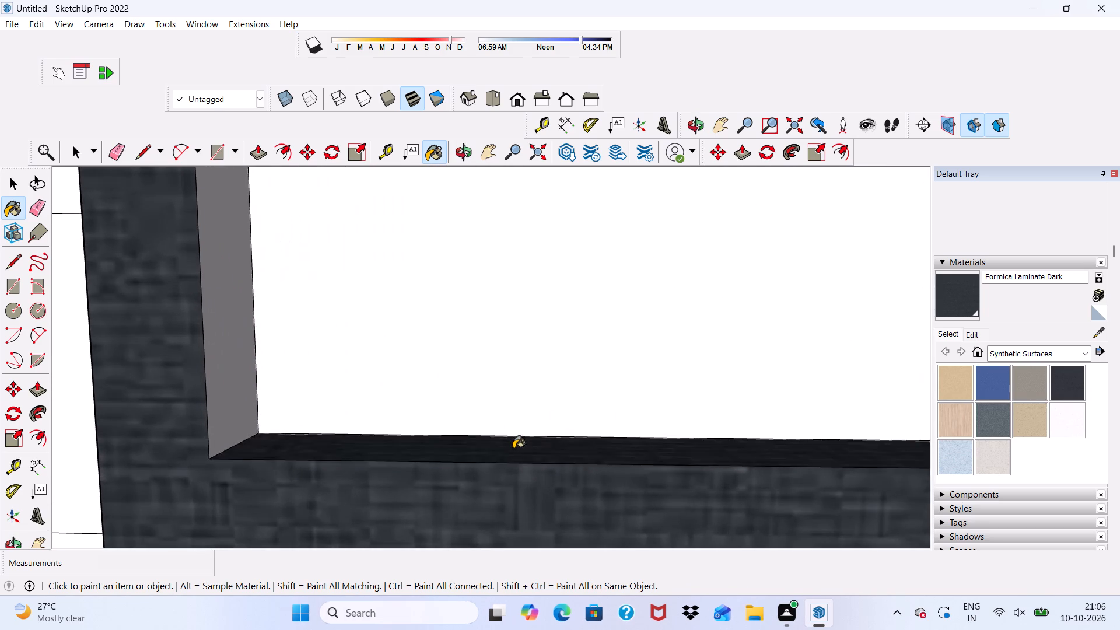
{"action": "scroll", "coordinate": [513, 449], "scroll_direction": "down", "scroll_amount": 3}
{"action": "left_click", "coordinate": [333, 296]}
Paint the top face of the tall first-floor window frame with Formica Laminate Dark.
{"action": "scroll", "coordinate": [366, 335], "scroll_direction": "down", "scroll_amount": 4}
{"action": "middle_click_drag", "start_coordinate": [494, 352], "coordinate": [496, 352]}
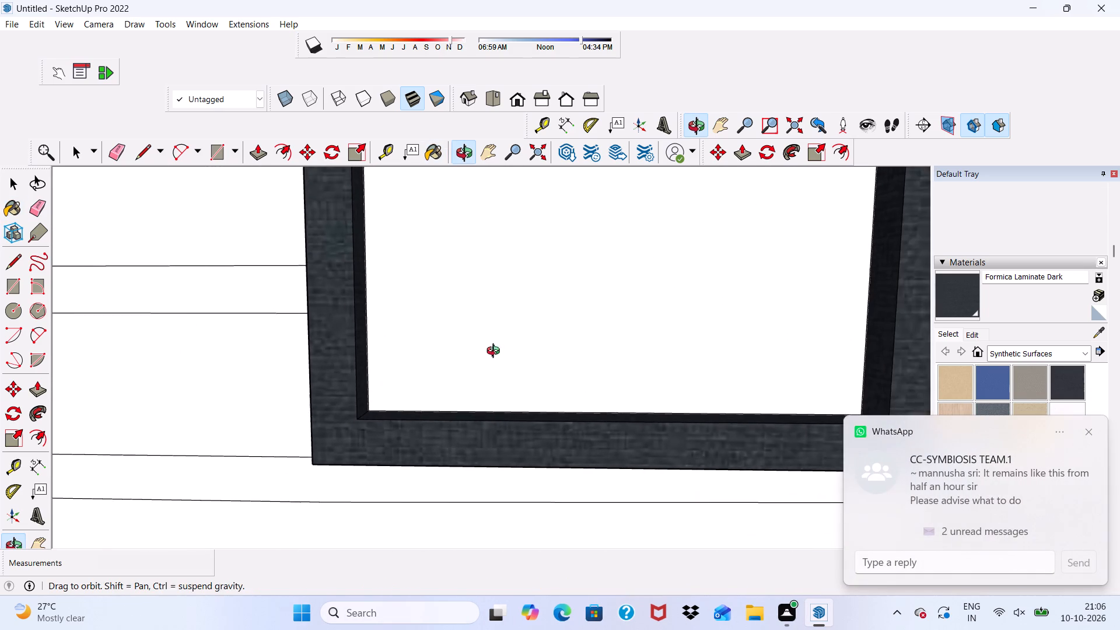
{"action": "middle_click_drag", "start_coordinate": [496, 352], "coordinate": [746, 373]}
{"action": "scroll", "coordinate": [618, 230], "scroll_direction": "up", "scroll_amount": 3}
{"action": "scroll", "coordinate": [610, 239], "scroll_direction": "down", "scroll_amount": 11}
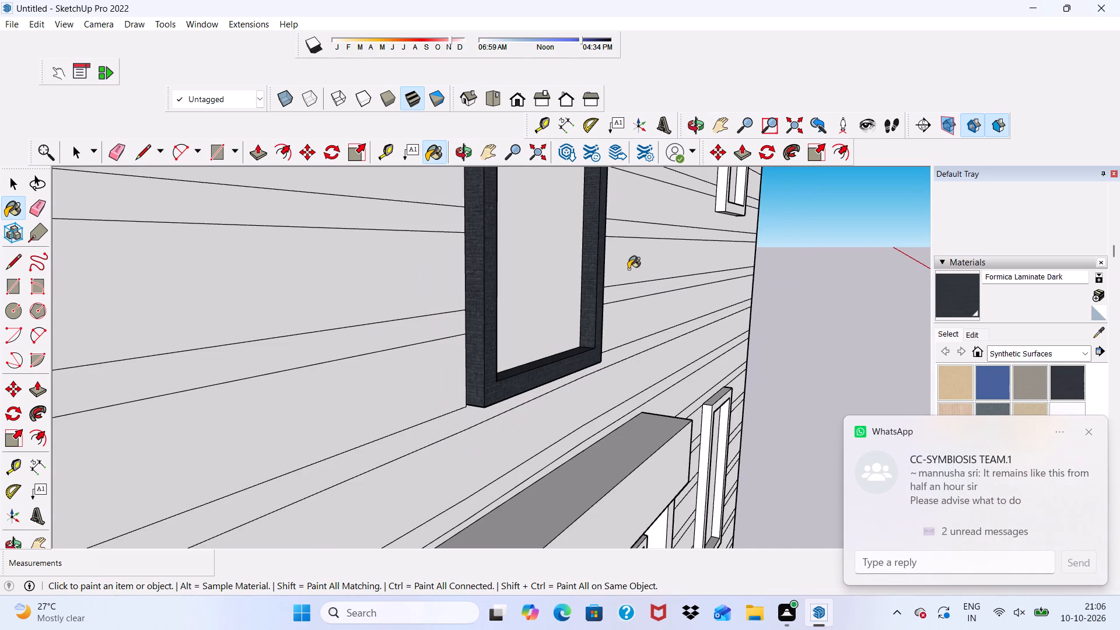
{"action": "scroll", "coordinate": [564, 206], "scroll_direction": "up", "scroll_amount": 3}
{"action": "scroll", "coordinate": [562, 204], "scroll_direction": "down", "scroll_amount": 1}
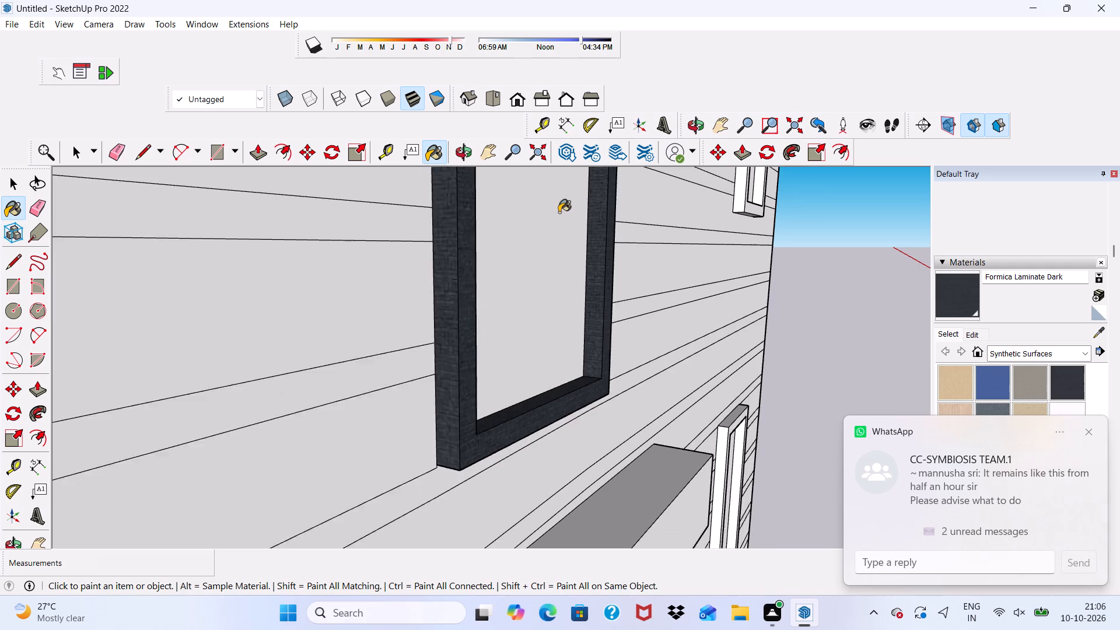
{"action": "scroll", "coordinate": [559, 212], "scroll_direction": "down", "scroll_amount": 3}
{"action": "middle_click_drag", "start_coordinate": [558, 230], "coordinate": [421, 219]}
{"action": "scroll", "coordinate": [413, 315], "scroll_direction": "down", "scroll_amount": 10}
{"action": "scroll", "coordinate": [399, 184], "scroll_direction": "up", "scroll_amount": 5}
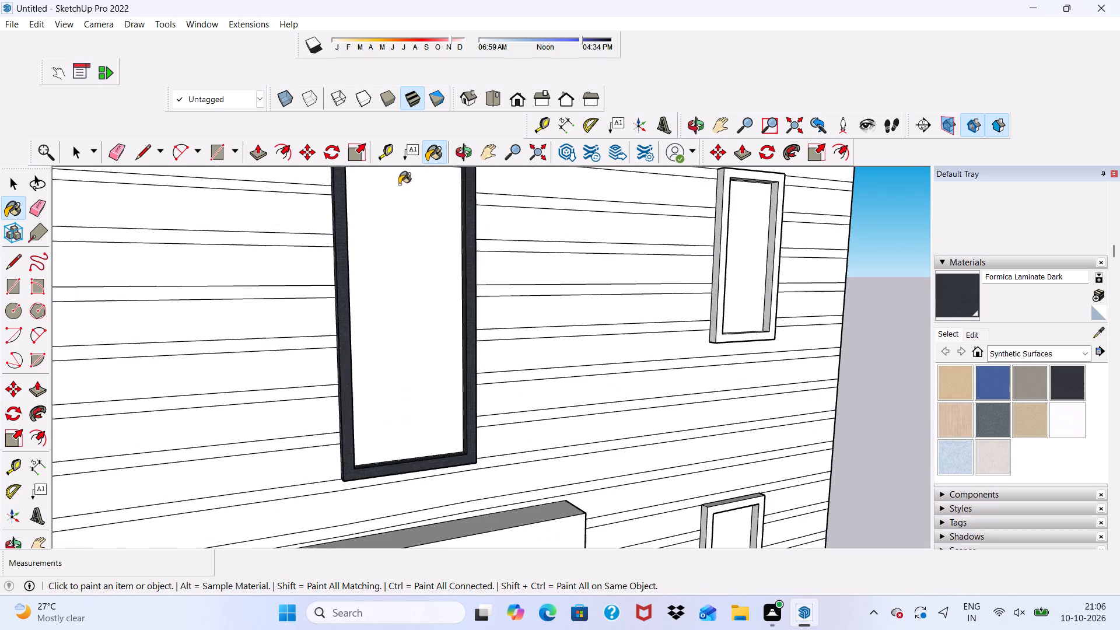
{"action": "middle_click_drag", "start_coordinate": [436, 311], "coordinate": [388, 380]}
{"action": "scroll", "coordinate": [337, 202], "scroll_direction": "up", "scroll_amount": 20}
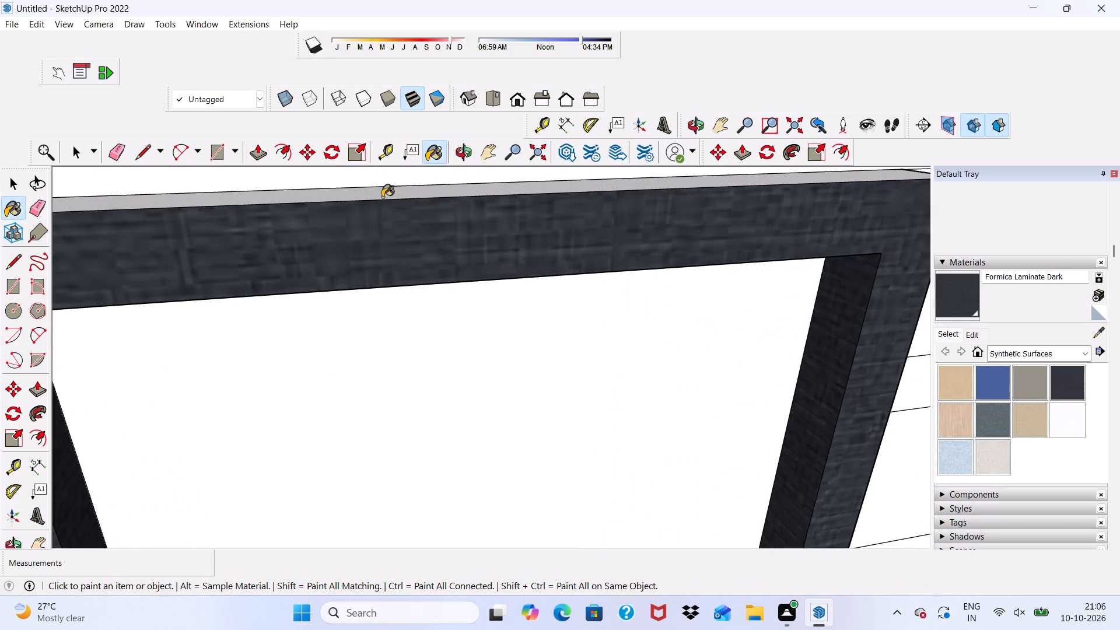
{"action": "left_click", "coordinate": [382, 197]}
{"action": "scroll", "coordinate": [382, 197], "scroll_direction": "down", "scroll_amount": 11}
{"action": "middle_click_drag", "start_coordinate": [351, 270], "coordinate": [552, 212]}
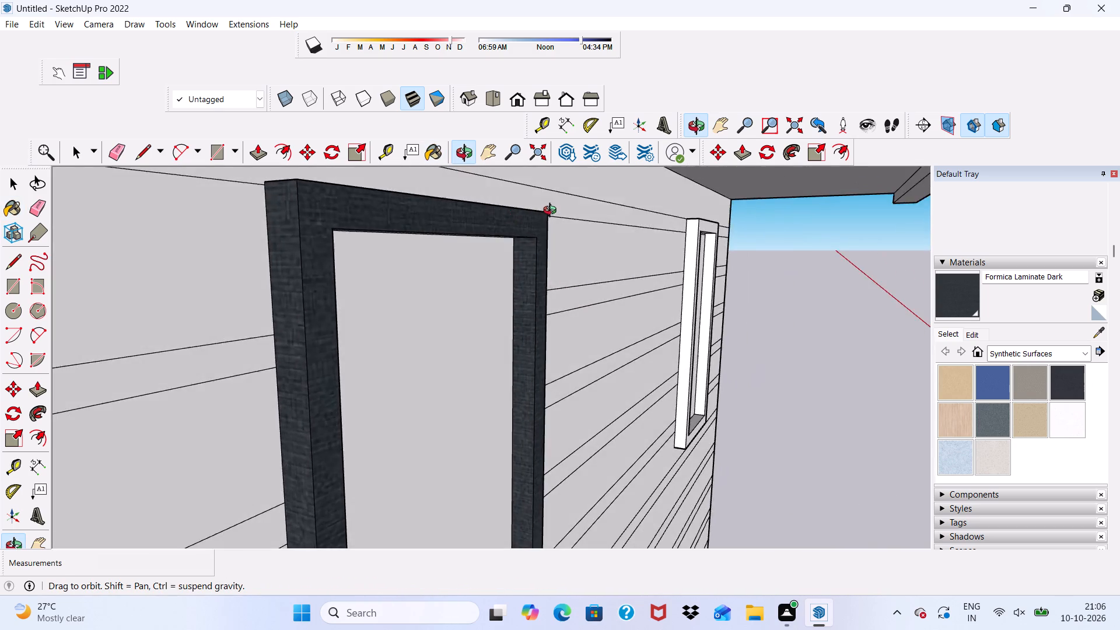
Paint the front face of the small ground-floor window frame right of the entrance door with Formica Laminate Dark.
{"action": "middle_click_drag", "start_coordinate": [552, 212], "coordinate": [169, 258]}
{"action": "scroll", "coordinate": [297, 222], "scroll_direction": "up", "scroll_amount": 1}
{"action": "scroll", "coordinate": [366, 252], "scroll_direction": "down", "scroll_amount": 17}
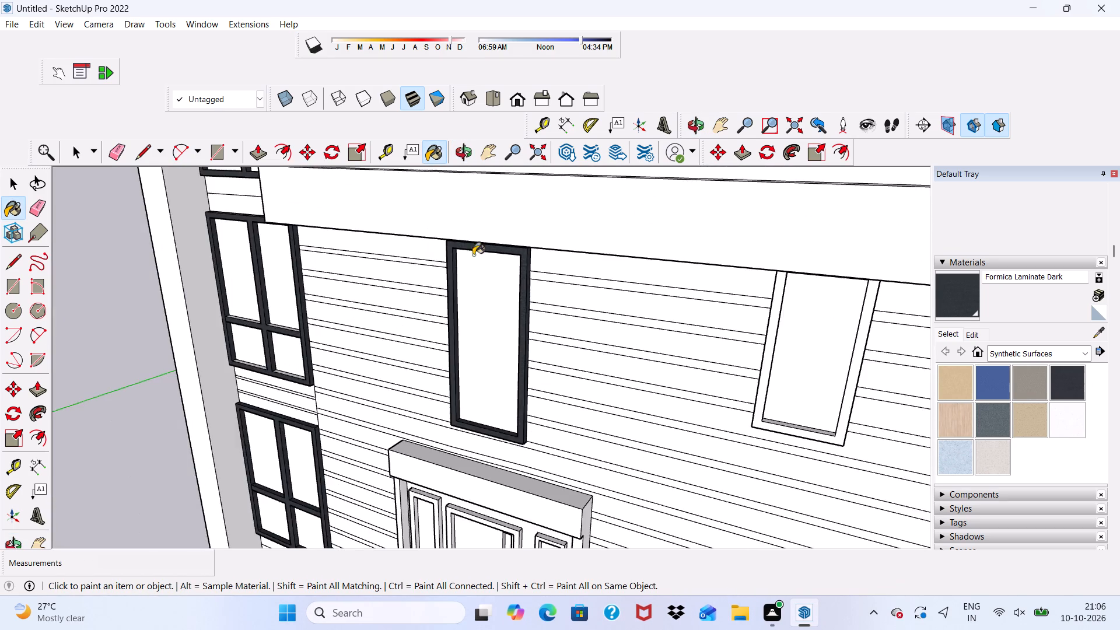
{"action": "scroll", "coordinate": [473, 255], "scroll_direction": "down", "scroll_amount": 5}
{"action": "middle_click_drag", "start_coordinate": [386, 431], "coordinate": [443, 316]}
{"action": "scroll", "coordinate": [687, 579], "scroll_direction": "up", "scroll_amount": 4}
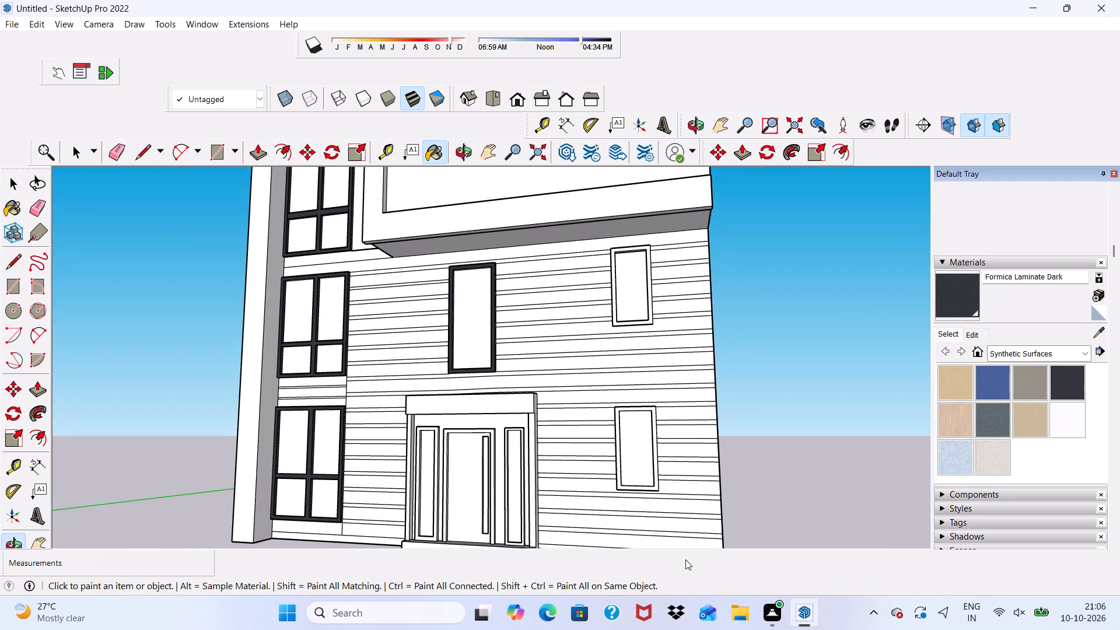
{"action": "scroll", "coordinate": [657, 488], "scroll_direction": "up", "scroll_amount": 14}
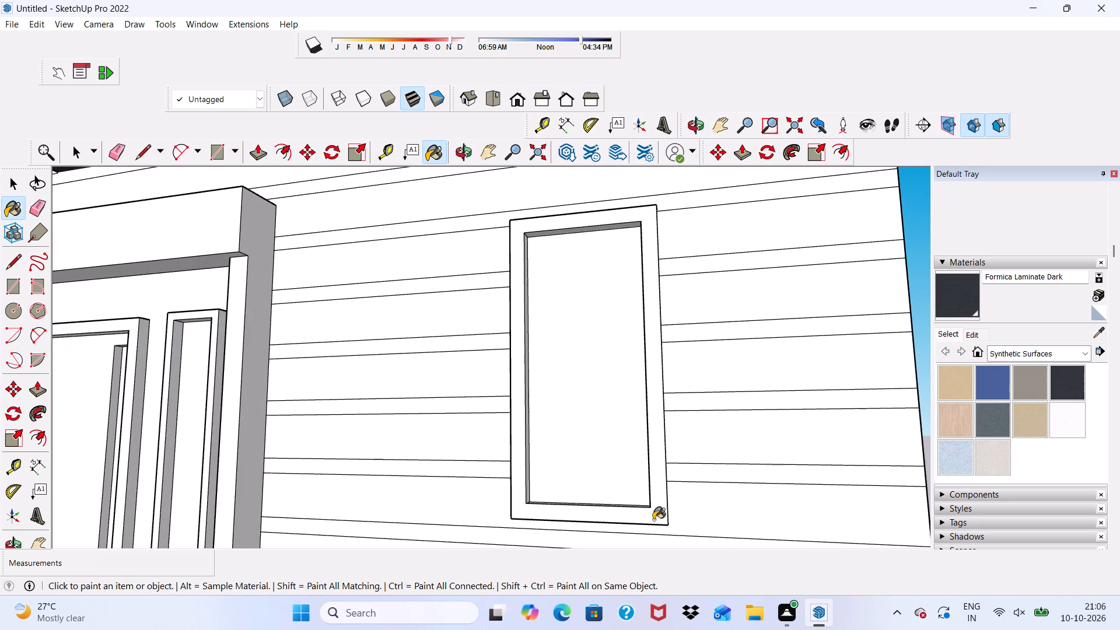
{"action": "left_click", "coordinate": [653, 520]}
Paint the small ground-floor window frame's bottom rail upper face and both jamb inner faces with Formica Laminate Dark.
{"action": "scroll", "coordinate": [466, 467], "scroll_direction": "up", "scroll_amount": 12}
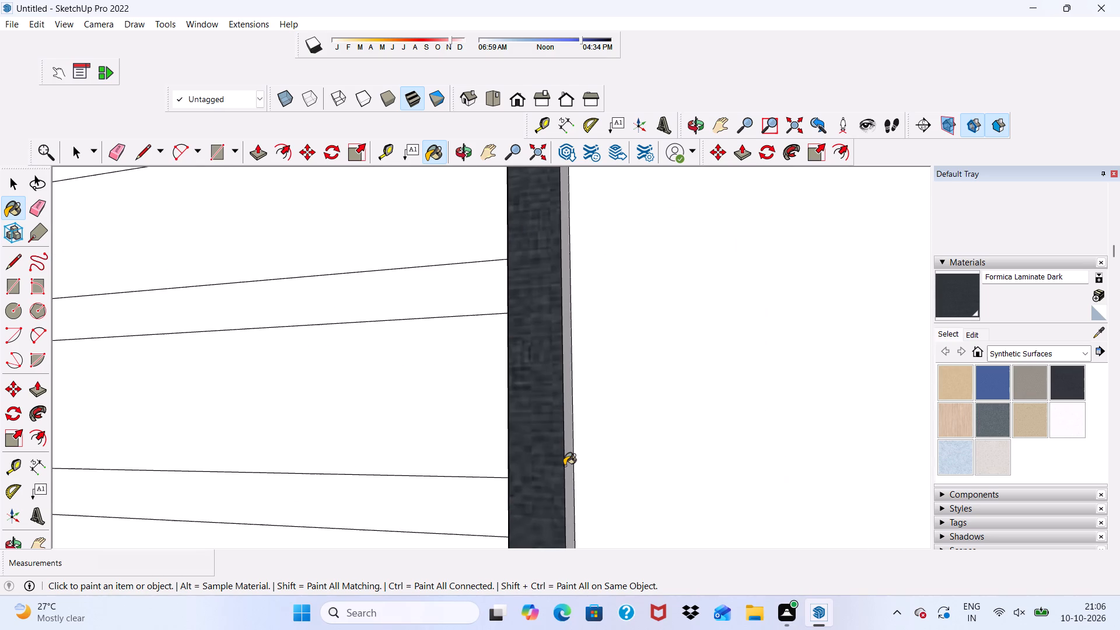
{"action": "left_click", "coordinate": [564, 466]}
{"action": "scroll", "coordinate": [558, 438], "scroll_direction": "down", "scroll_amount": 5}
{"action": "scroll", "coordinate": [556, 542], "scroll_direction": "up", "scroll_amount": 4}
{"action": "scroll", "coordinate": [647, 409], "scroll_direction": "down", "scroll_amount": 6}
{"action": "middle_click_drag", "start_coordinate": [633, 407], "coordinate": [637, 414]}
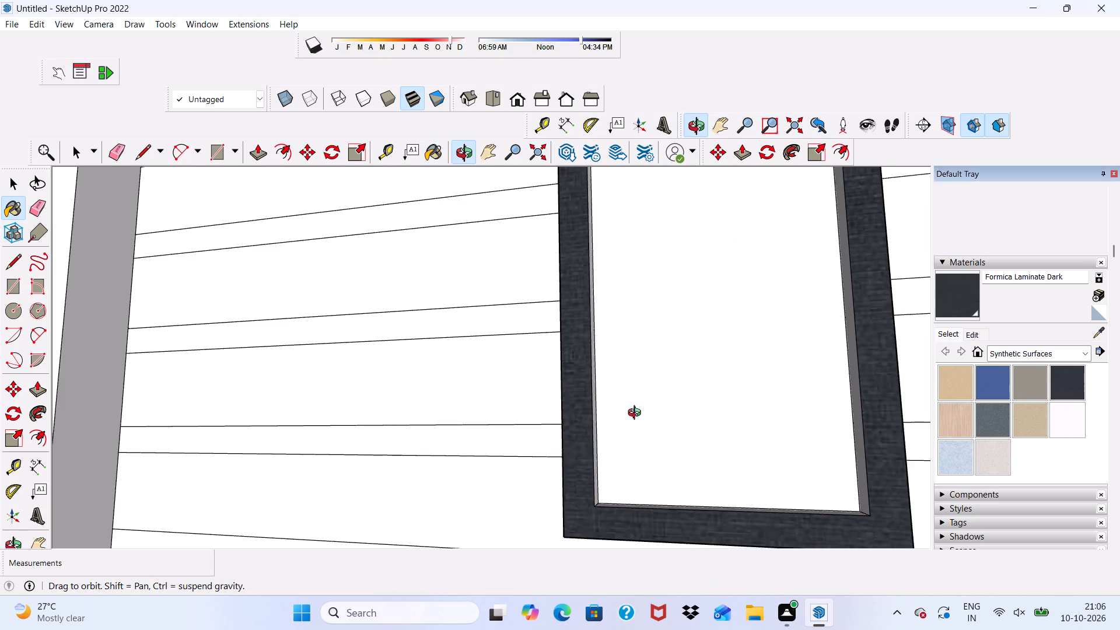
{"action": "middle_click_drag", "start_coordinate": [637, 414], "coordinate": [682, 507]}
{"action": "scroll", "coordinate": [682, 507], "scroll_direction": "up", "scroll_amount": 5}
{"action": "left_click", "coordinate": [671, 494]}
{"action": "left_click", "coordinate": [900, 447]}
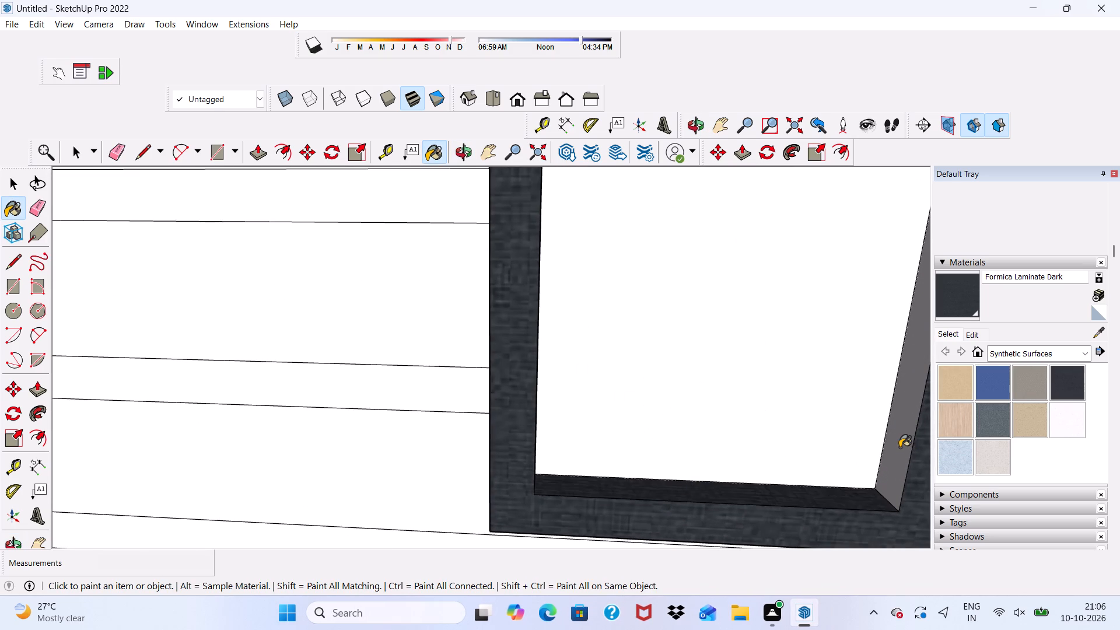
{"action": "scroll", "coordinate": [783, 461], "scroll_direction": "down", "scroll_amount": 3}
{"action": "middle_click_drag", "start_coordinate": [743, 467], "coordinate": [569, 494]}
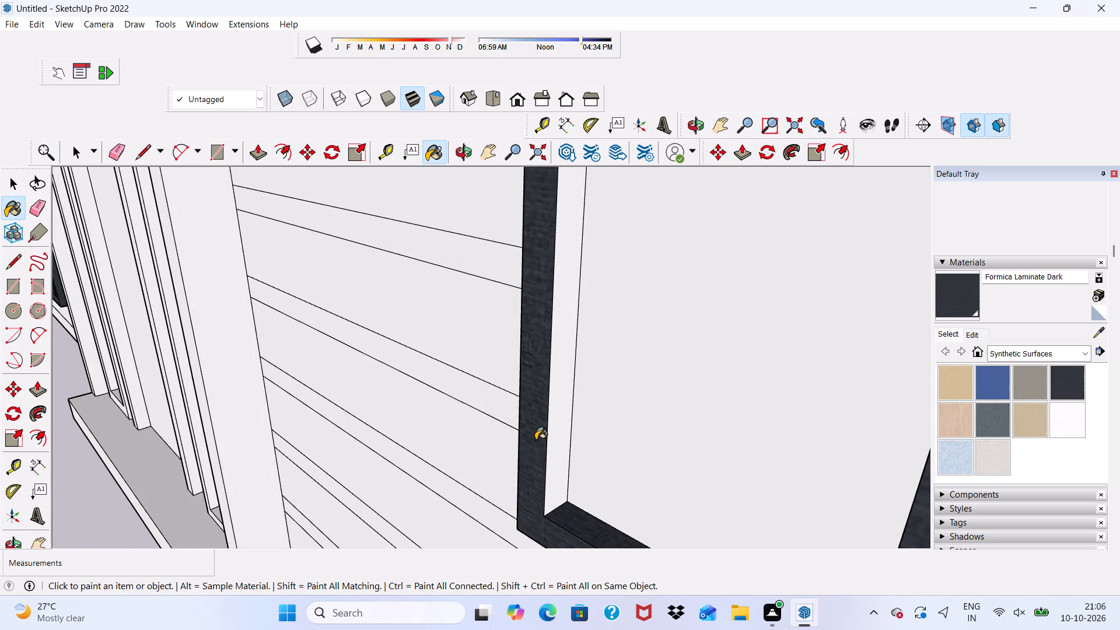
{"action": "left_click", "coordinate": [555, 409]}
Paint the small ground-floor window frame's top face and both outer side faces with Formica Laminate Dark.
{"action": "scroll", "coordinate": [553, 429], "scroll_direction": "down", "scroll_amount": 9}
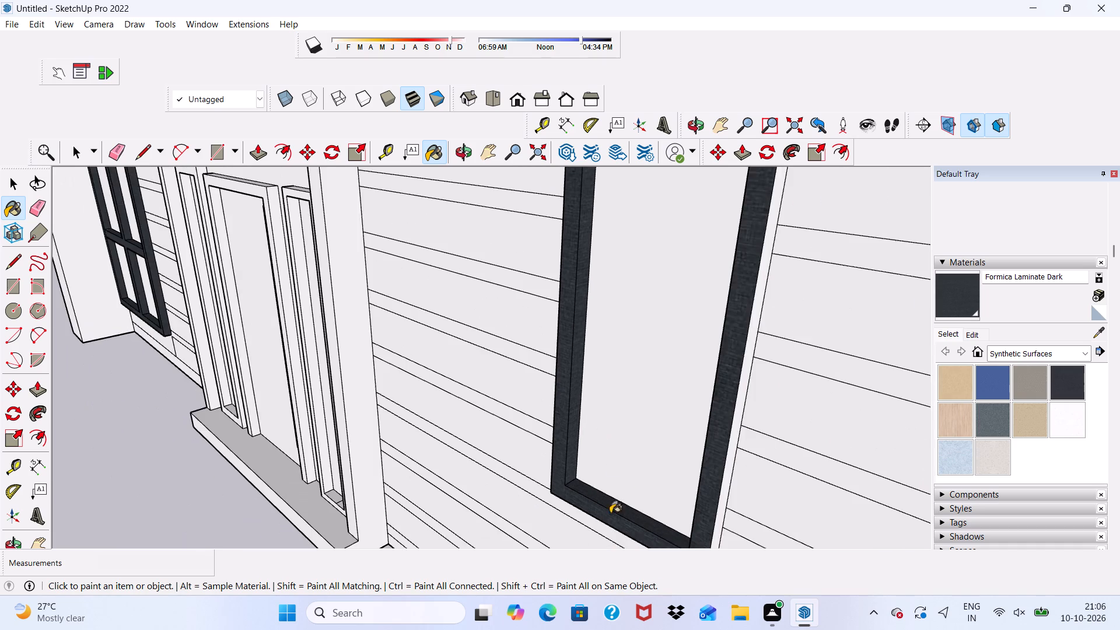
{"action": "scroll", "coordinate": [820, 431], "scroll_direction": "up", "scroll_amount": 3}
{"action": "left_click", "coordinate": [694, 453]}
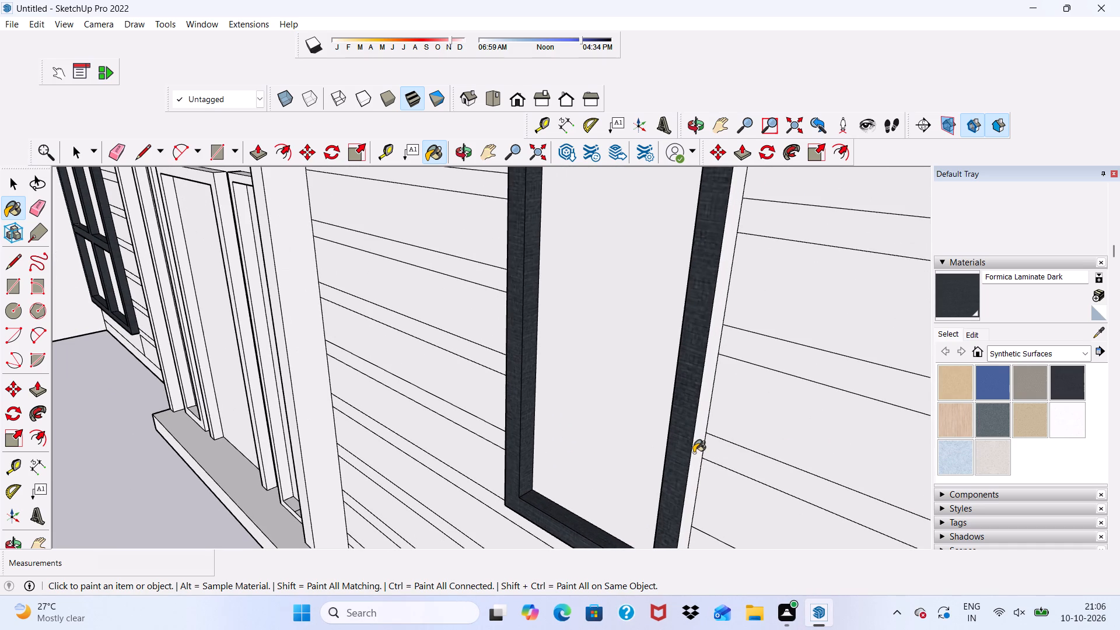
{"action": "scroll", "coordinate": [648, 462], "scroll_direction": "down", "scroll_amount": 5}
{"action": "scroll", "coordinate": [646, 0], "scroll_direction": "up", "scroll_amount": 1}
{"action": "scroll", "coordinate": [638, 248], "scroll_direction": "up", "scroll_amount": 3}
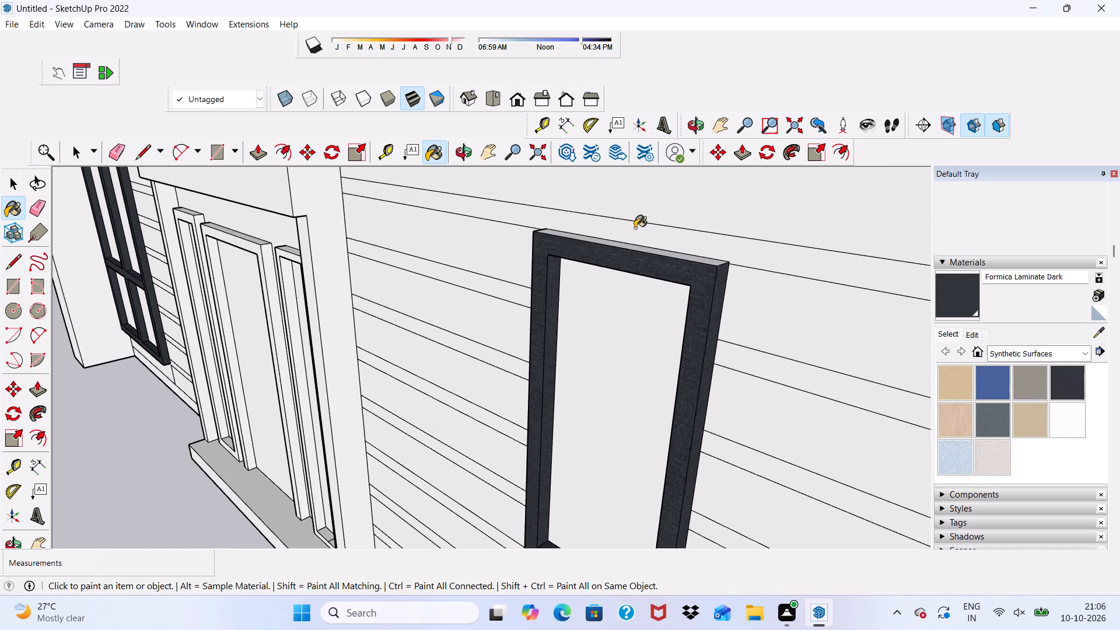
{"action": "scroll", "coordinate": [635, 228], "scroll_direction": "up", "scroll_amount": 5}
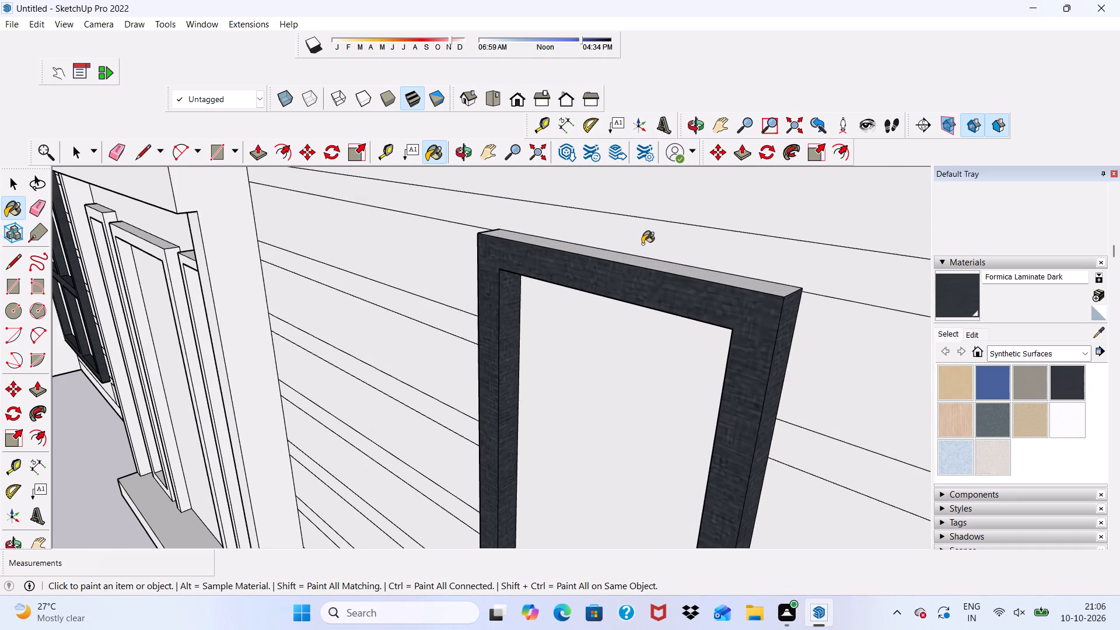
{"action": "scroll", "coordinate": [641, 255], "scroll_direction": "up", "scroll_amount": 10}
{"action": "left_click", "coordinate": [594, 269]}
{"action": "scroll", "coordinate": [463, 286], "scroll_direction": "down", "scroll_amount": 4}
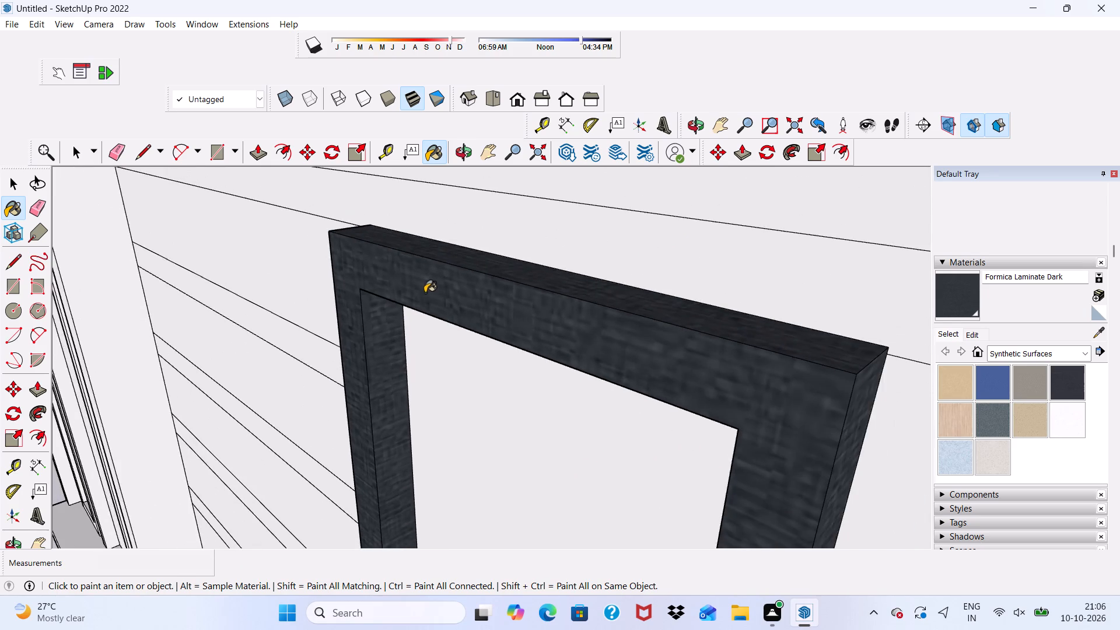
{"action": "middle_click_drag", "start_coordinate": [425, 293], "coordinate": [850, 225]}
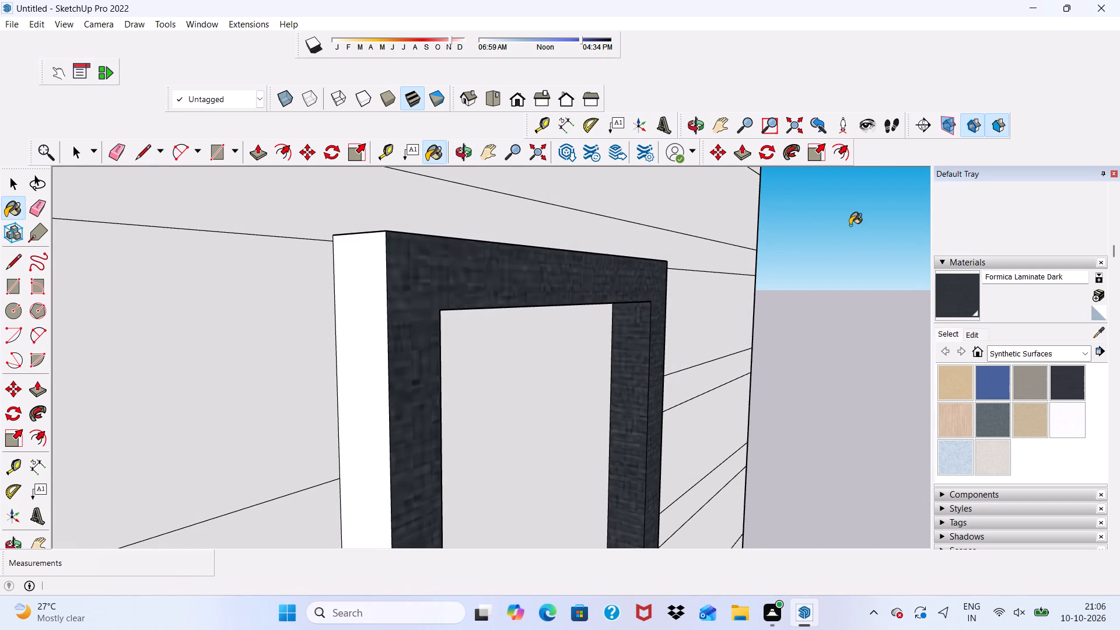
{"action": "scroll", "coordinate": [397, 359], "scroll_direction": "up", "scroll_amount": 5}
{"action": "left_click", "coordinate": [369, 341]}
Paint the front face of the small first-floor window frame, right of the tall window, with Formica Laminate Dark.
{"action": "scroll", "coordinate": [379, 327], "scroll_direction": "down", "scroll_amount": 6}
{"action": "scroll", "coordinate": [559, 239], "scroll_direction": "down", "scroll_amount": 2}
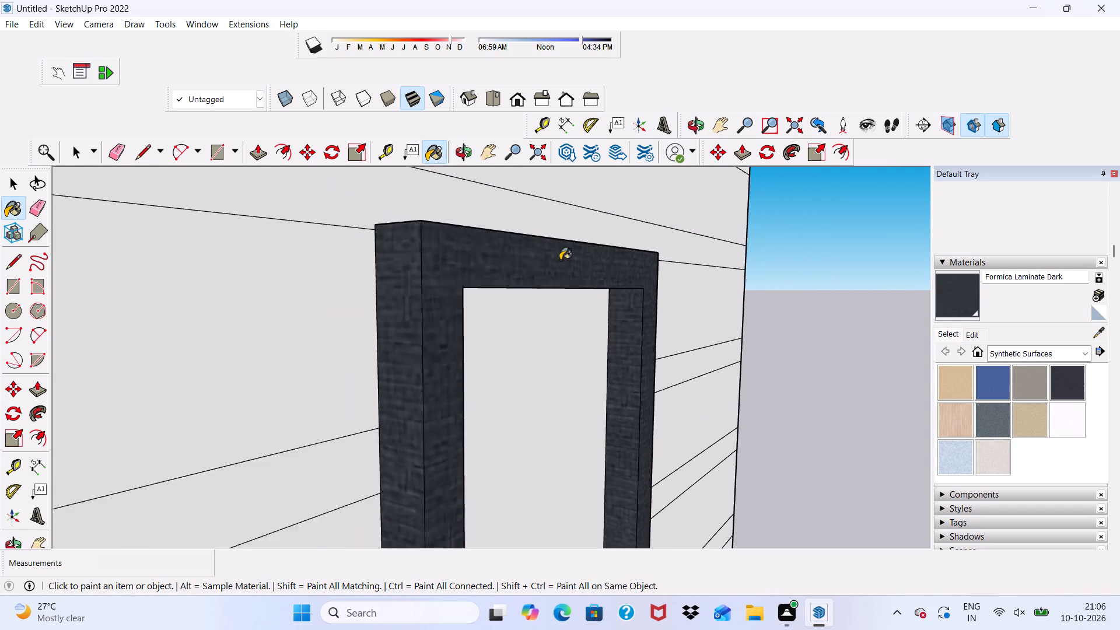
{"action": "scroll", "coordinate": [560, 260], "scroll_direction": "down", "scroll_amount": 16}
{"action": "middle_click_drag", "start_coordinate": [575, 302], "coordinate": [286, 362]}
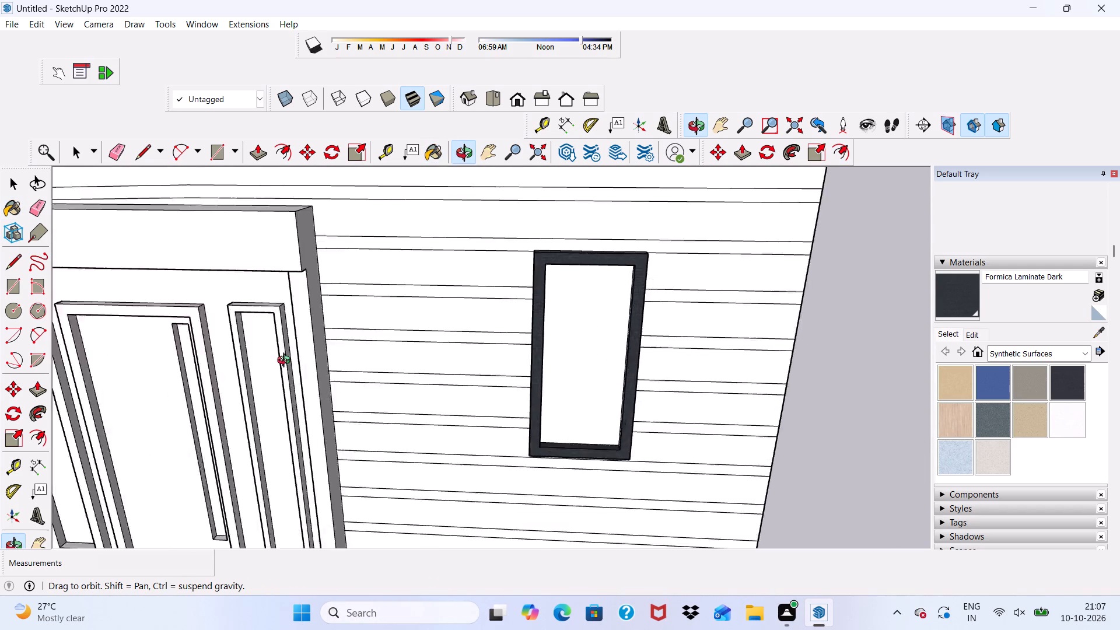
{"action": "middle_click_drag", "start_coordinate": [286, 362], "coordinate": [313, 300]}
{"action": "scroll", "coordinate": [348, 289], "scroll_direction": "up", "scroll_amount": 1}
{"action": "scroll", "coordinate": [352, 281], "scroll_direction": "down", "scroll_amount": 8}
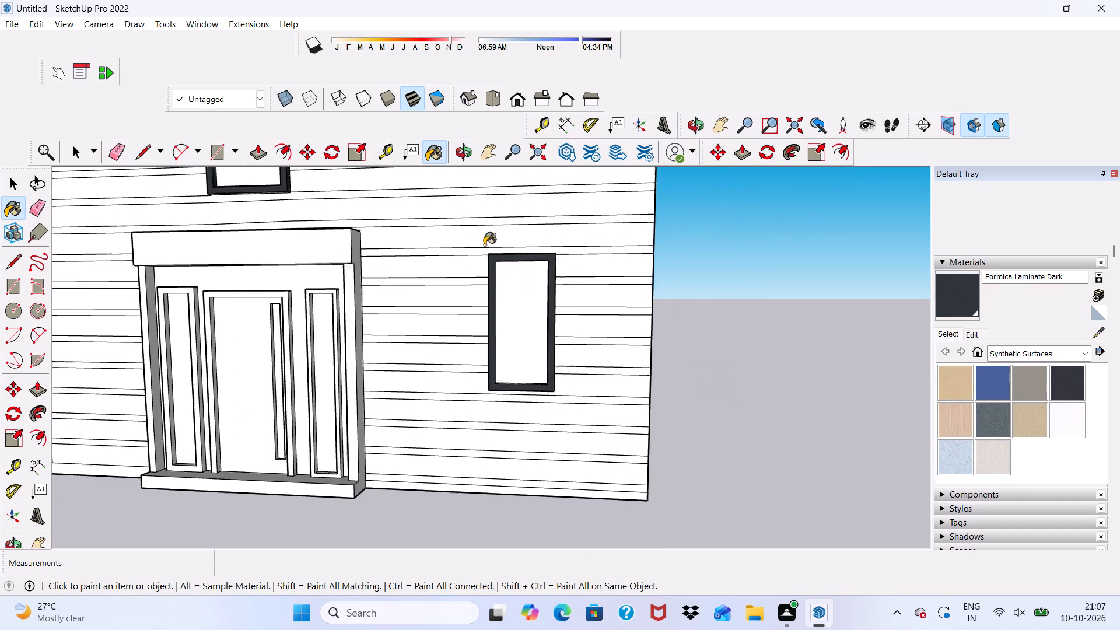
{"action": "scroll", "coordinate": [484, 245], "scroll_direction": "down", "scroll_amount": 7}
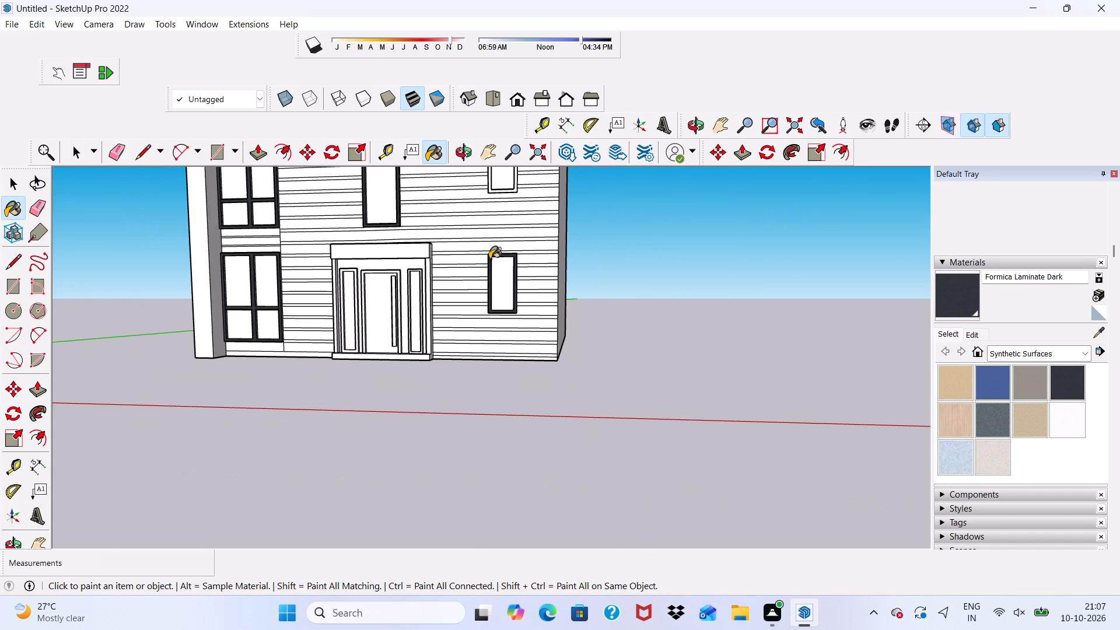
{"action": "scroll", "coordinate": [494, 276], "scroll_direction": "down", "scroll_amount": 5}
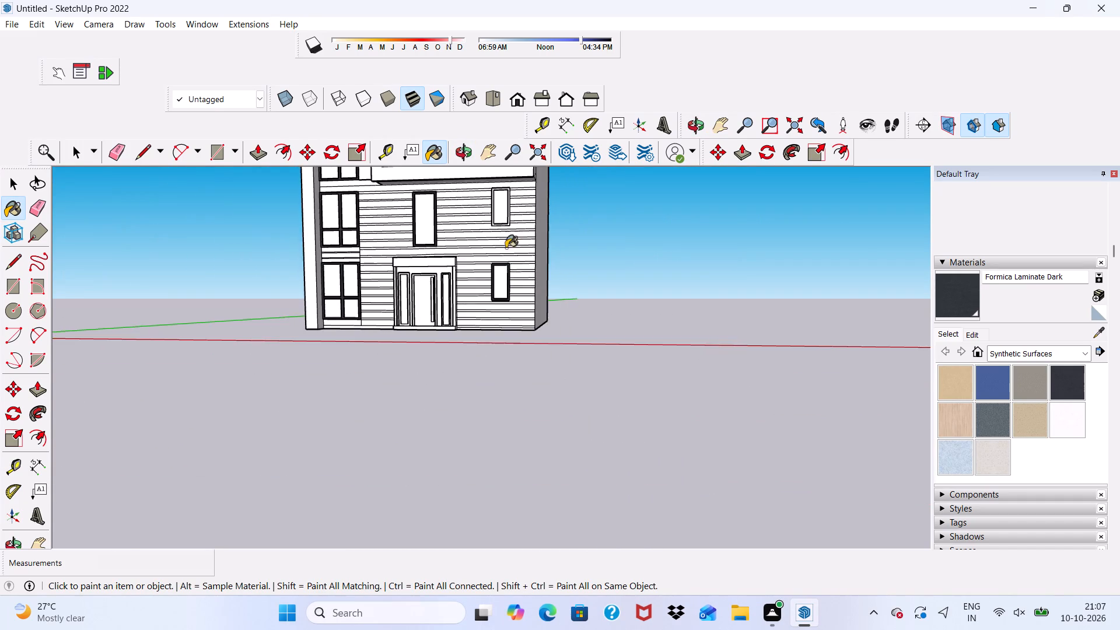
{"action": "scroll", "coordinate": [506, 248], "scroll_direction": "down", "scroll_amount": 4}
{"action": "scroll", "coordinate": [517, 222], "scroll_direction": "up", "scroll_amount": 20}
{"action": "scroll", "coordinate": [517, 222], "scroll_direction": "up", "scroll_amount": 1}
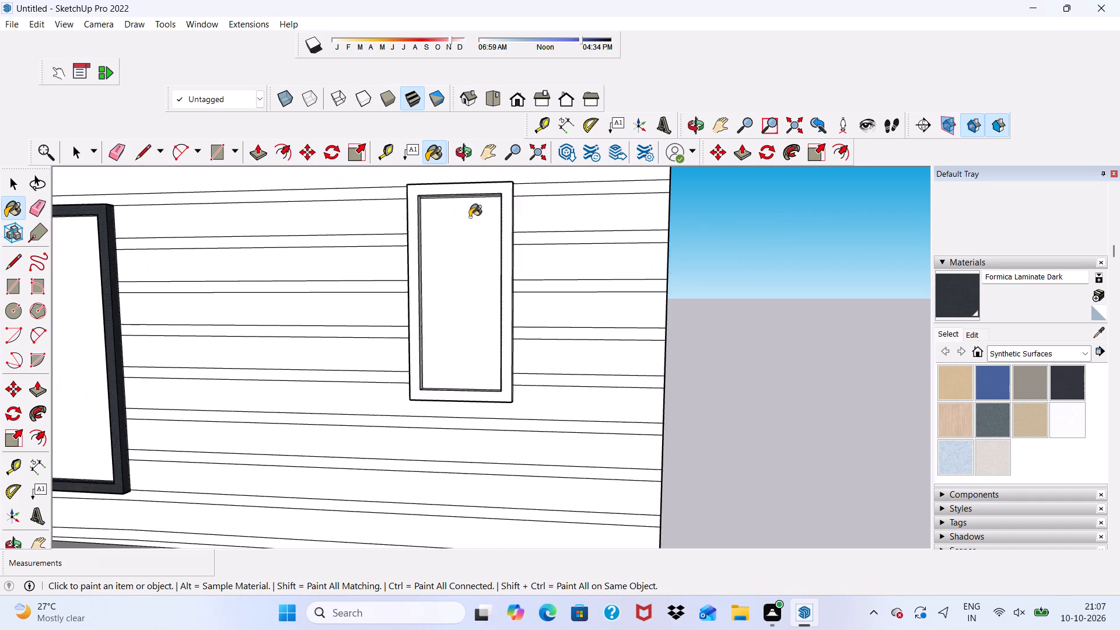
{"action": "scroll", "coordinate": [470, 220], "scroll_direction": "up", "scroll_amount": 4}
{"action": "left_click", "coordinate": [519, 223]}
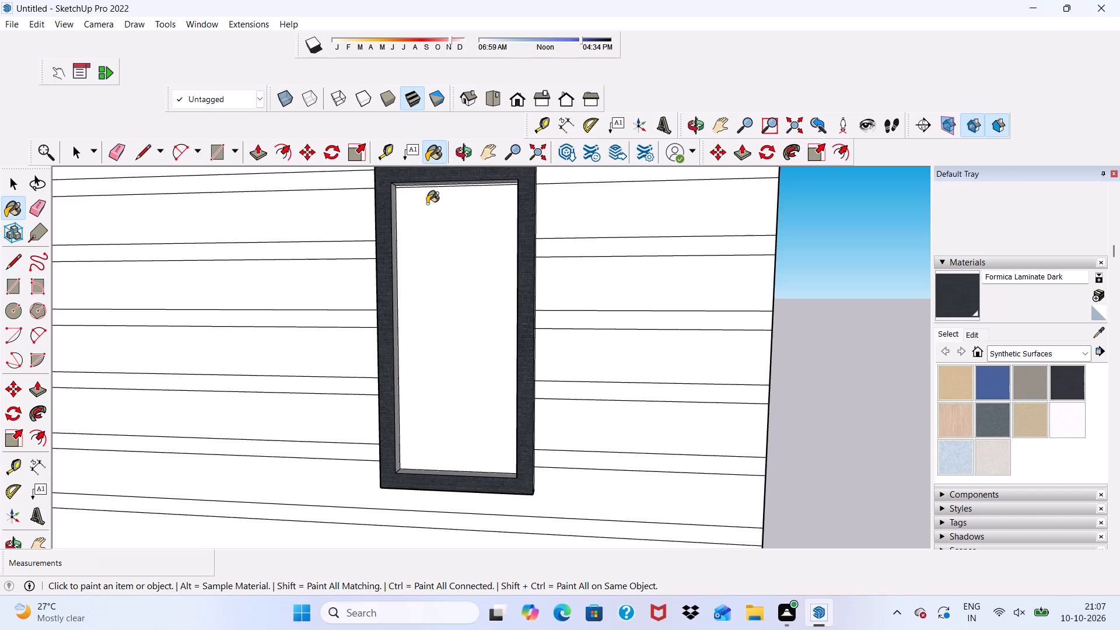
Paint the small first-floor window frame's two jamb inner faces and bottom rail upper face with Formica Laminate Dark.
{"action": "scroll", "coordinate": [411, 207], "scroll_direction": "up", "scroll_amount": 5}
{"action": "scroll", "coordinate": [410, 215], "scroll_direction": "down", "scroll_amount": 1}
{"action": "middle_click_drag", "start_coordinate": [410, 215], "coordinate": [480, 171]}
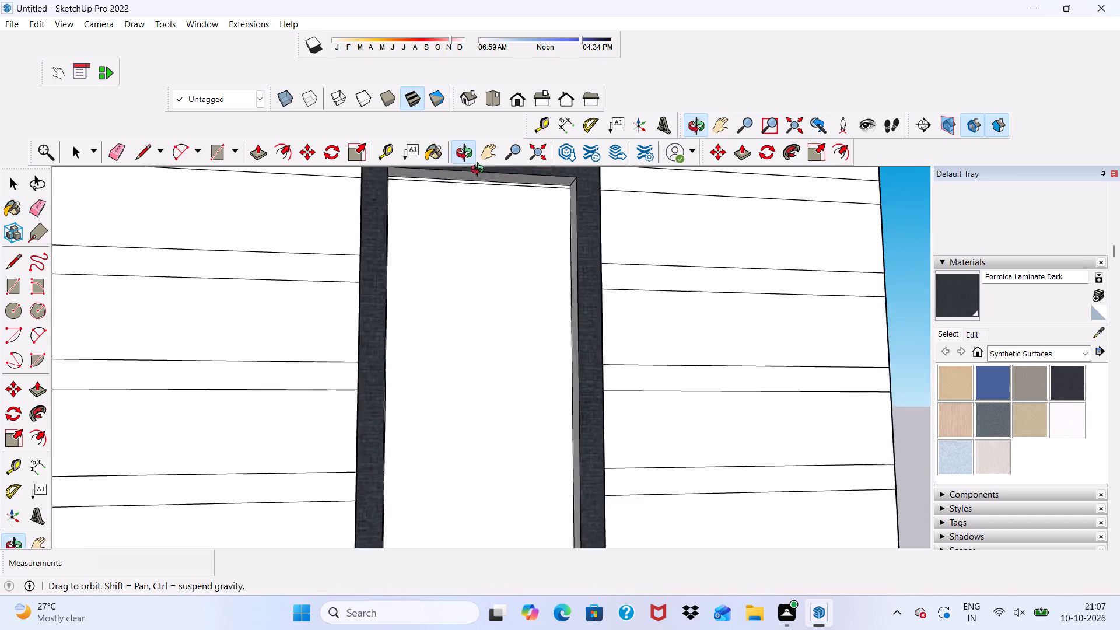
{"action": "middle_click_drag", "start_coordinate": [480, 171], "coordinate": [555, 190]}
{"action": "scroll", "coordinate": [575, 251], "scroll_direction": "up", "scroll_amount": 4}
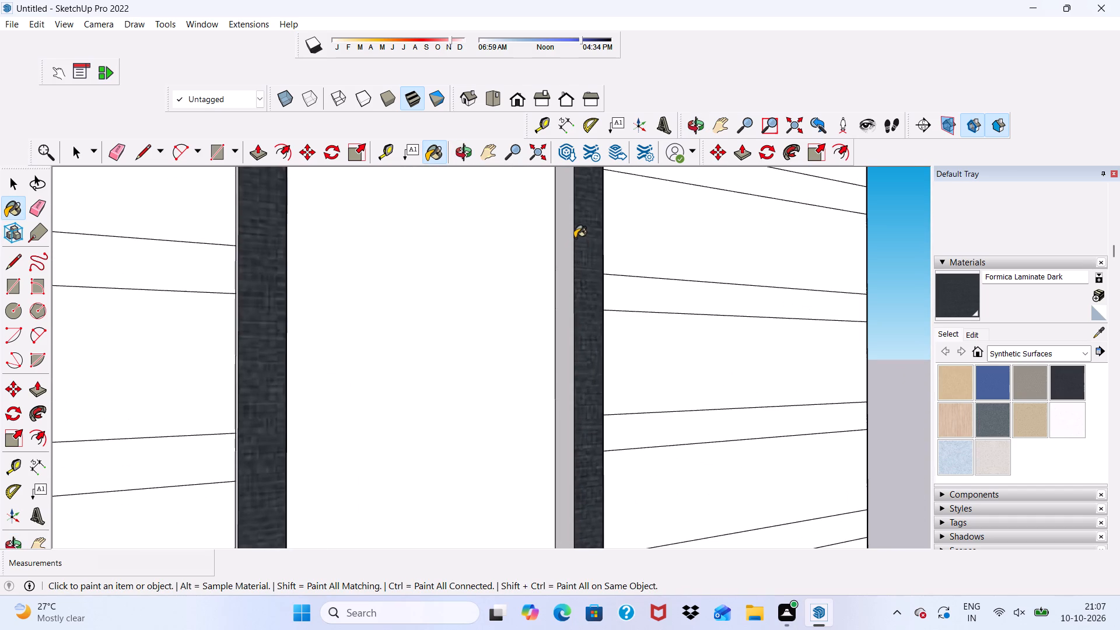
{"action": "left_click", "coordinate": [566, 239]}
{"action": "scroll", "coordinate": [566, 239], "scroll_direction": "down", "scroll_amount": 7}
{"action": "middle_click_drag", "start_coordinate": [552, 228], "coordinate": [340, 258]}
{"action": "scroll", "coordinate": [393, 275], "scroll_direction": "up", "scroll_amount": 4}
{"action": "left_click", "coordinate": [411, 253]}
{"action": "scroll", "coordinate": [415, 243], "scroll_direction": "down", "scroll_amount": 4}
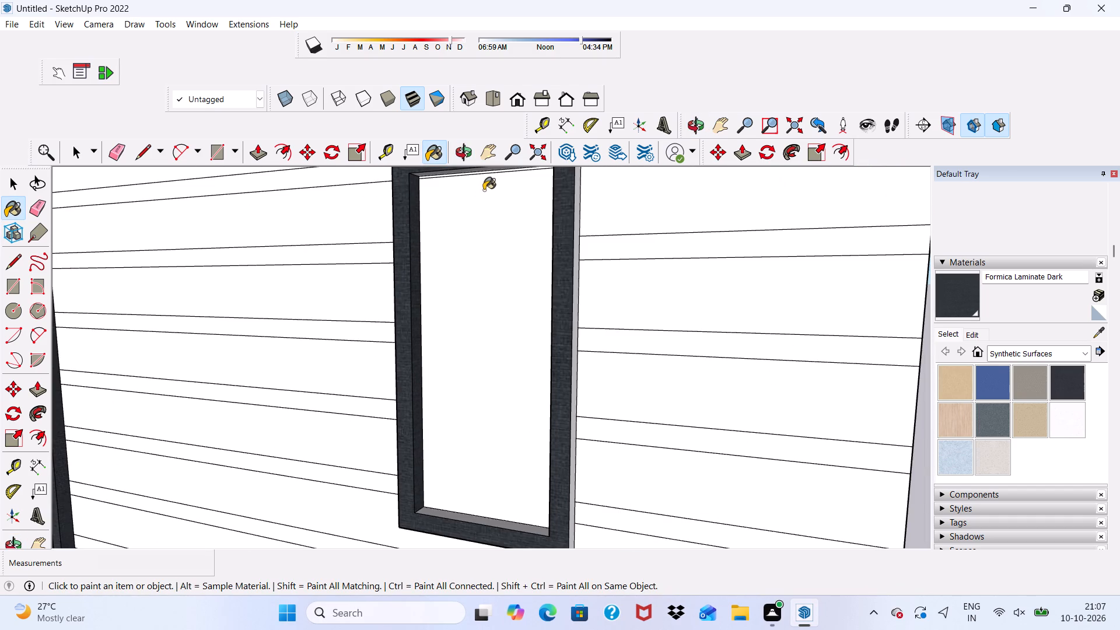
{"action": "scroll", "coordinate": [490, 310], "scroll_direction": "up", "scroll_amount": 1}
{"action": "scroll", "coordinate": [439, 549], "scroll_direction": "up", "scroll_amount": 4}
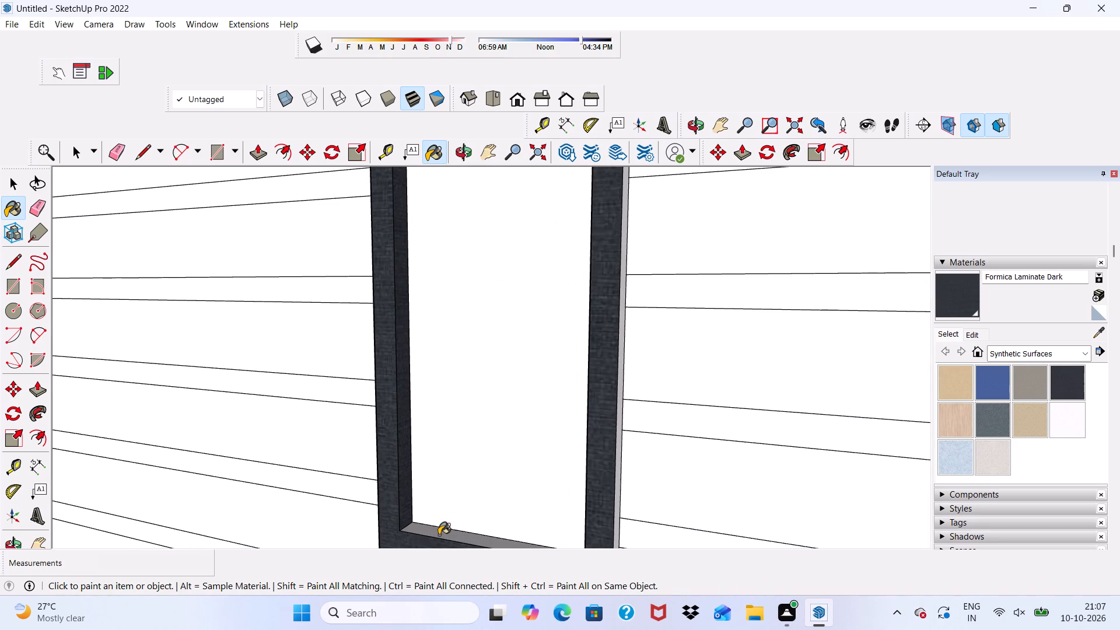
{"action": "left_click", "coordinate": [439, 535]}
Paint both outer side faces of the small first-floor window frame with Formica Laminate Dark.
{"action": "middle_click_drag", "start_coordinate": [636, 408], "coordinate": [566, 422]}
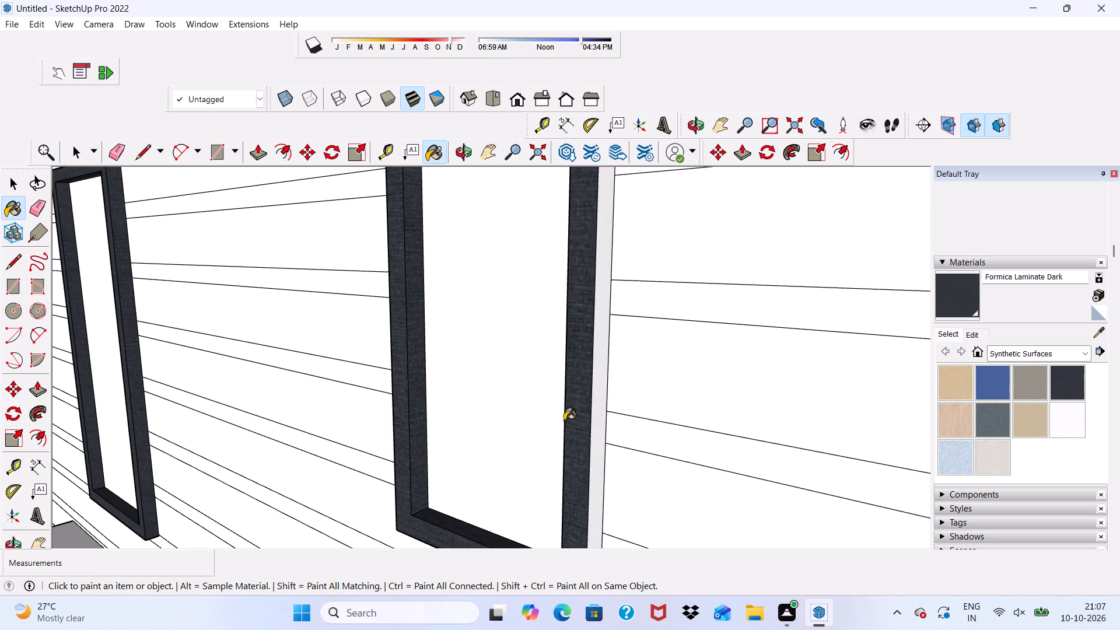
{"action": "scroll", "coordinate": [601, 371], "scroll_direction": "up", "scroll_amount": 1}
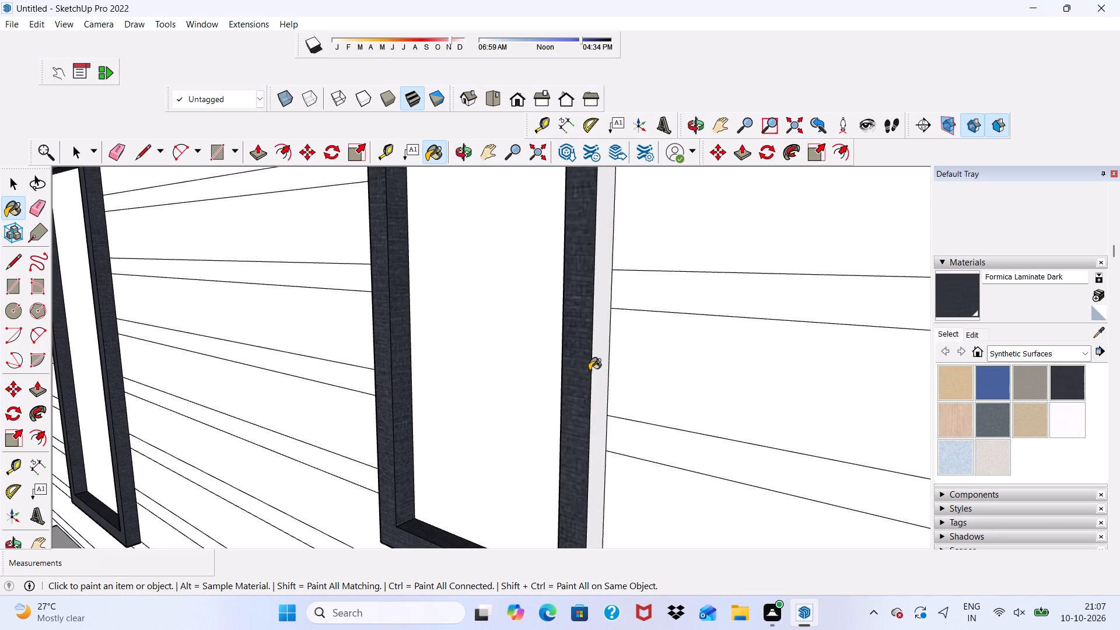
{"action": "left_click", "coordinate": [593, 369]}
{"action": "scroll", "coordinate": [537, 360], "scroll_direction": "down", "scroll_amount": 5}
{"action": "middle_click_drag", "start_coordinate": [450, 359], "coordinate": [468, 362]}
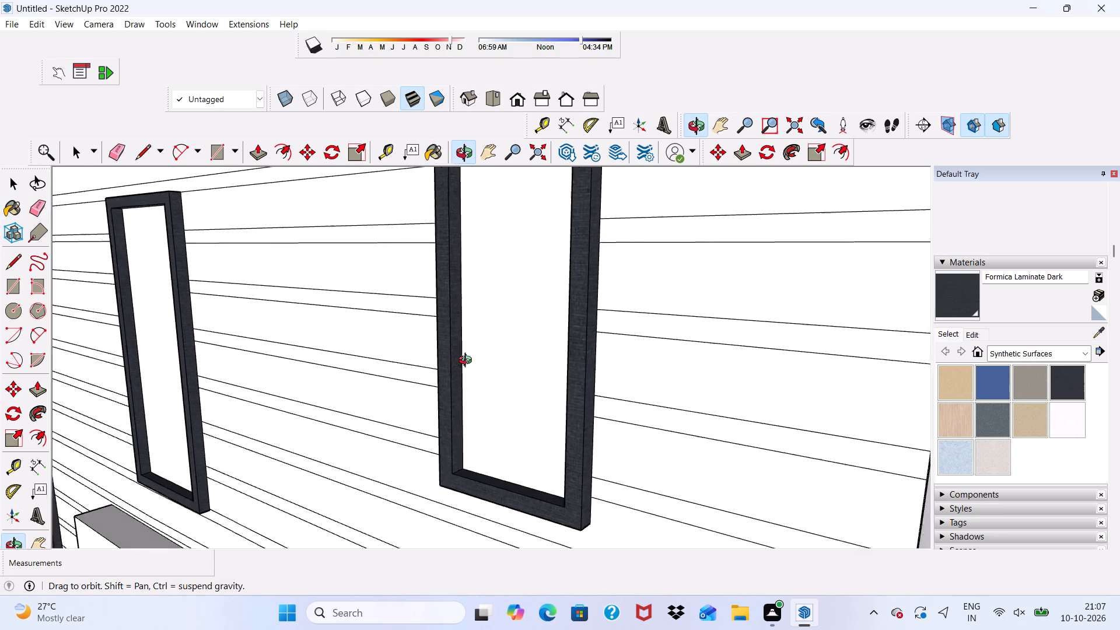
{"action": "middle_click_drag", "start_coordinate": [468, 362], "coordinate": [654, 341]}
{"action": "scroll", "coordinate": [594, 356], "scroll_direction": "up", "scroll_amount": 9}
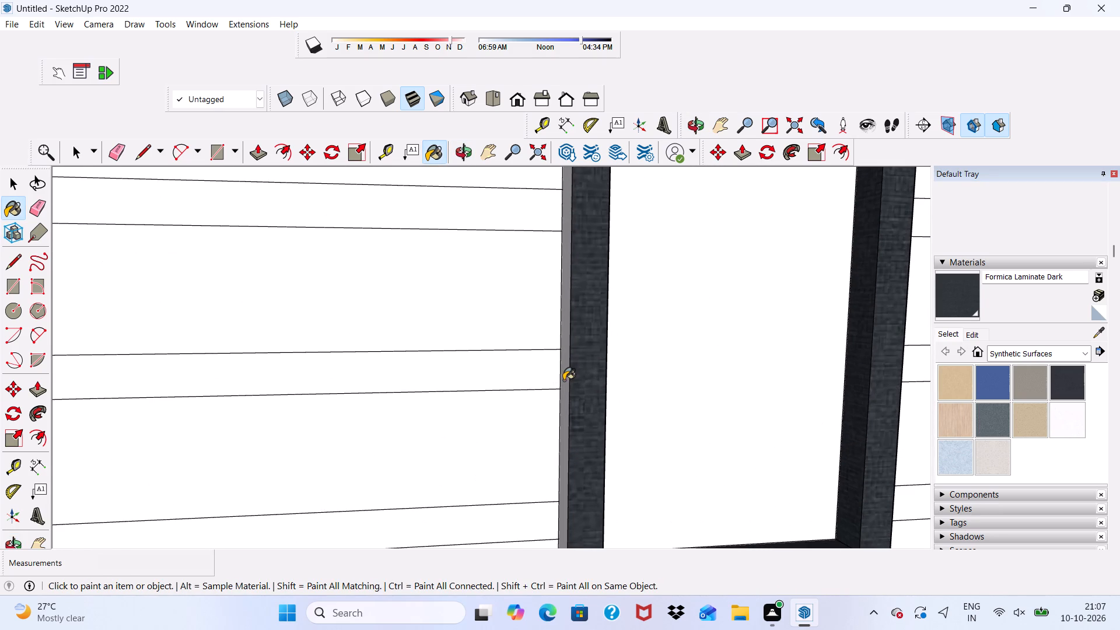
{"action": "left_click", "coordinate": [563, 380]}
Paint the undersides of the small first-floor window frame's bottom rail and top rail with Formica Laminate Dark.
{"action": "scroll", "coordinate": [558, 296], "scroll_direction": "down", "scroll_amount": 6}
{"action": "middle_click_drag", "start_coordinate": [673, 416], "coordinate": [638, 241]}
{"action": "scroll", "coordinate": [663, 439], "scroll_direction": "up", "scroll_amount": 5}
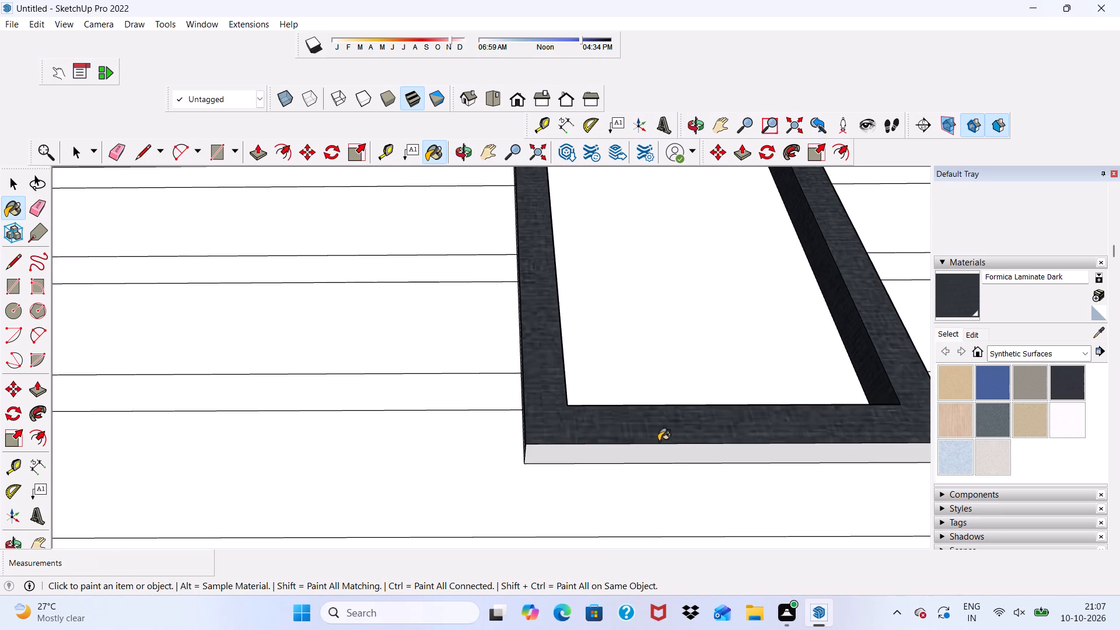
{"action": "left_click", "coordinate": [656, 451]}
{"action": "scroll", "coordinate": [612, 363], "scroll_direction": "down", "scroll_amount": 12}
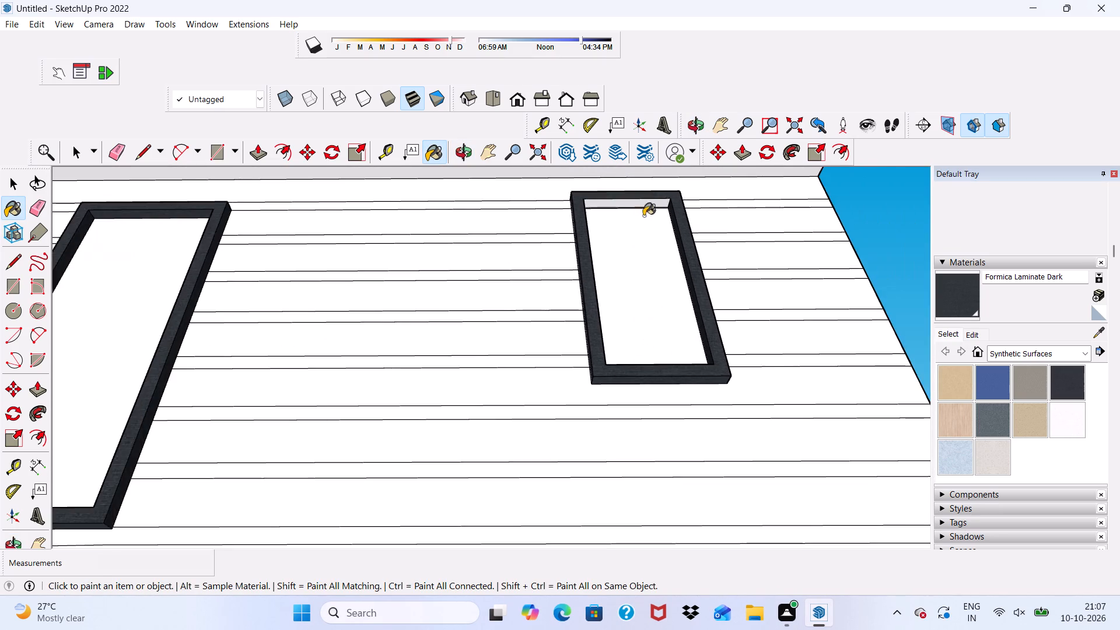
{"action": "scroll", "coordinate": [640, 206], "scroll_direction": "up", "scroll_amount": 11}
{"action": "left_click", "coordinate": [628, 220]}
{"action": "scroll", "coordinate": [627, 226], "scroll_direction": "up", "scroll_amount": 5}
{"action": "scroll", "coordinate": [610, 233], "scroll_direction": "down", "scroll_amount": 4}
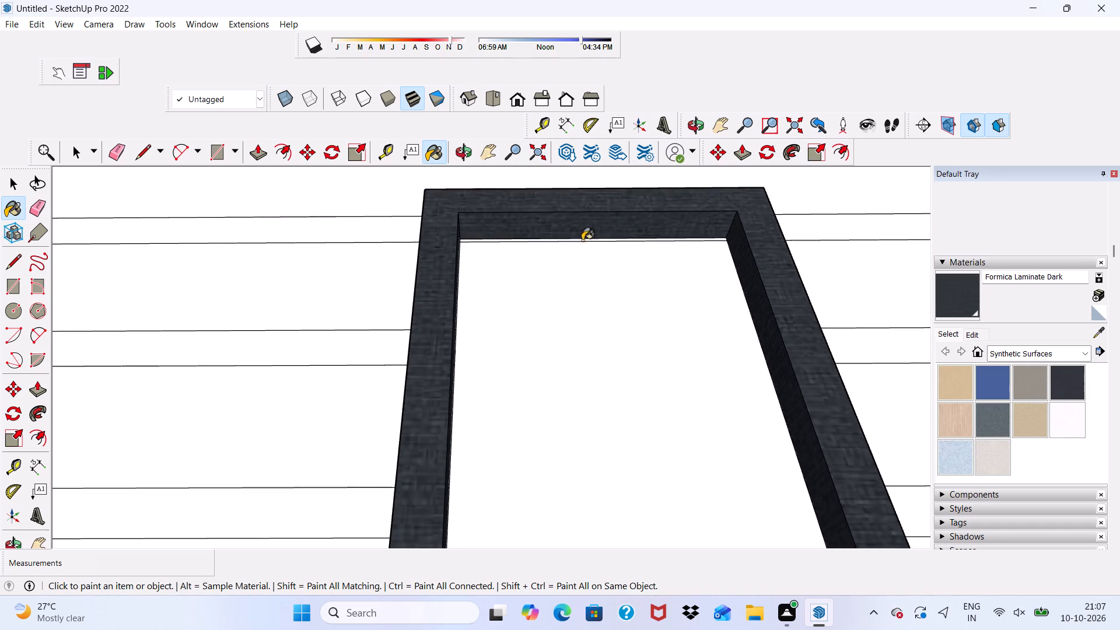
Return to the front view and examine the window frames and entrance on the lower two floors for unpainted faces.
{"action": "middle_click_drag", "start_coordinate": [582, 240], "coordinate": [527, 531]}
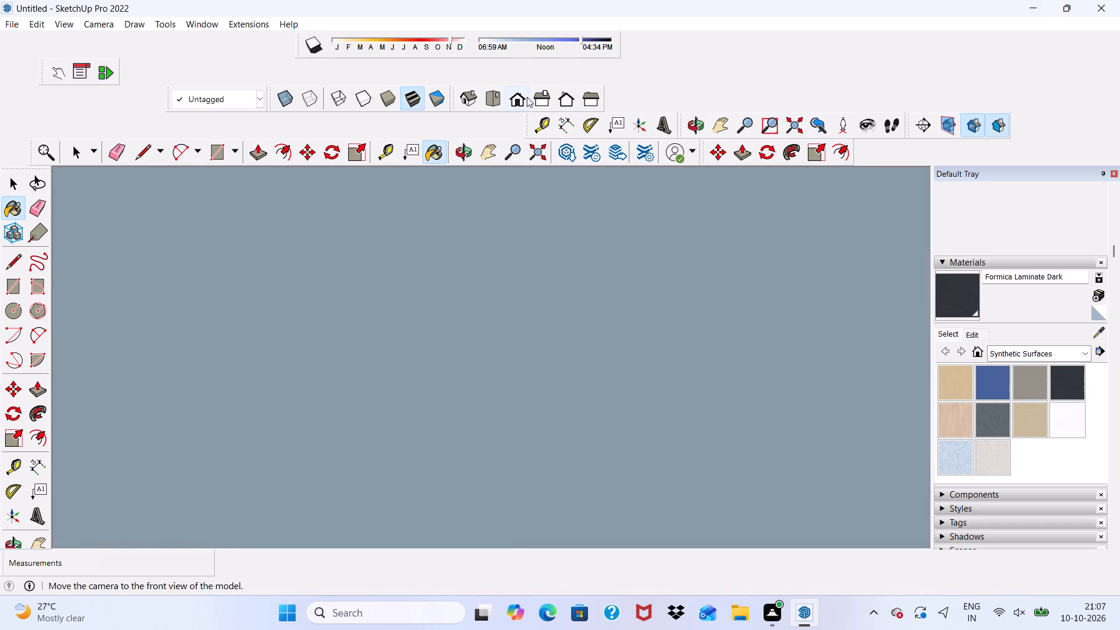
{"action": "left_click", "coordinate": [519, 93]}
{"action": "scroll", "coordinate": [544, 179], "scroll_direction": "down", "scroll_amount": 4}
{"action": "scroll", "coordinate": [516, 316], "scroll_direction": "down", "scroll_amount": 2}
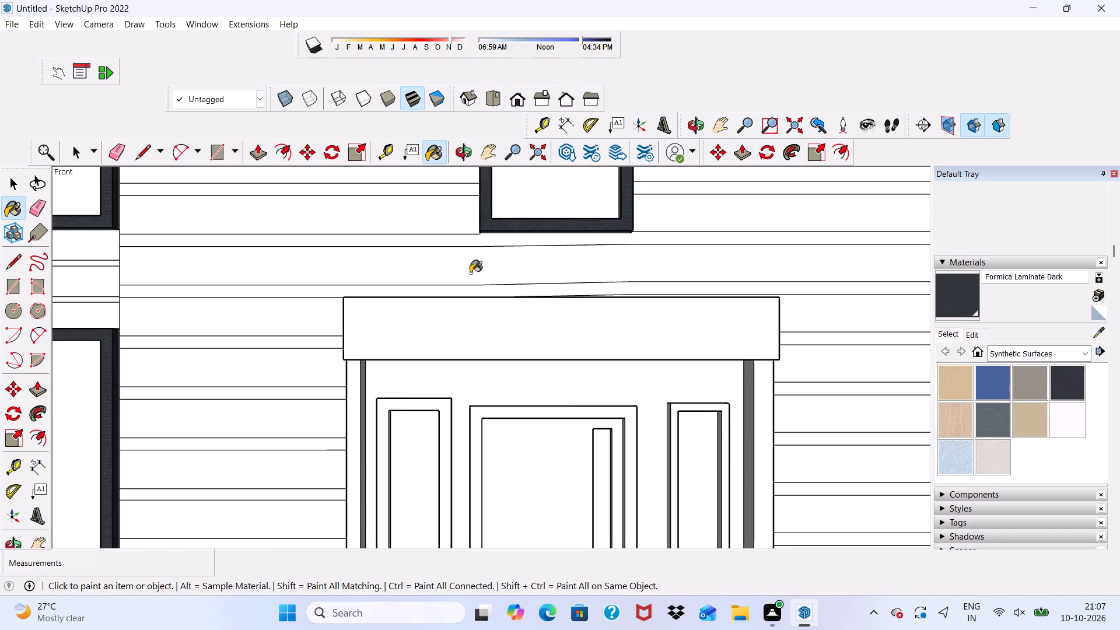
{"action": "scroll", "coordinate": [407, 307], "scroll_direction": "down", "scroll_amount": 7}
{"action": "scroll", "coordinate": [706, 300], "scroll_direction": "up", "scroll_amount": 12}
{"action": "middle_click_drag", "start_coordinate": [749, 339], "coordinate": [733, 414]}
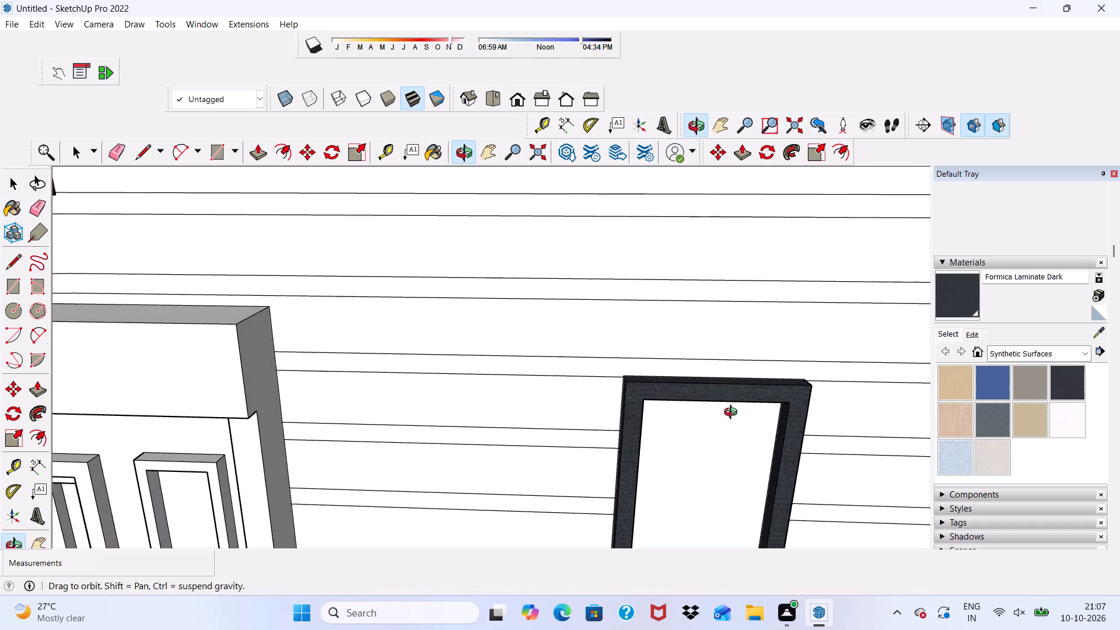
{"action": "middle_click_drag", "start_coordinate": [733, 414], "coordinate": [725, 394]}
{"action": "scroll", "coordinate": [682, 319], "scroll_direction": "down", "scroll_amount": 12}
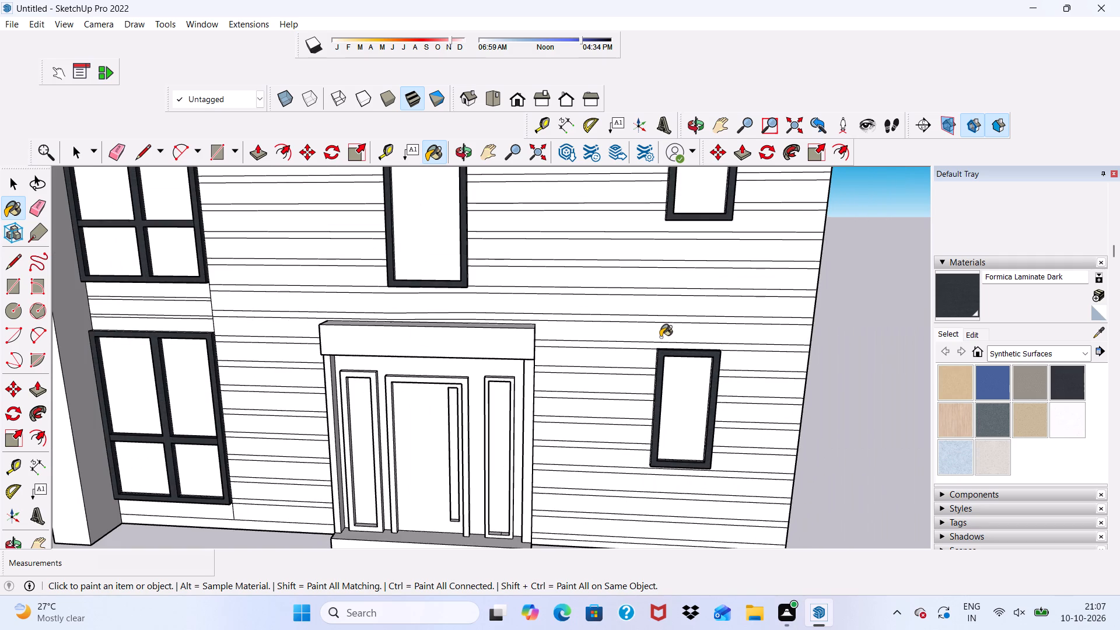
Paint the top face of the small first-floor window frame's top rail with Formica Laminate Dark.
{"action": "scroll", "coordinate": [659, 345], "scroll_direction": "down", "scroll_amount": 2}
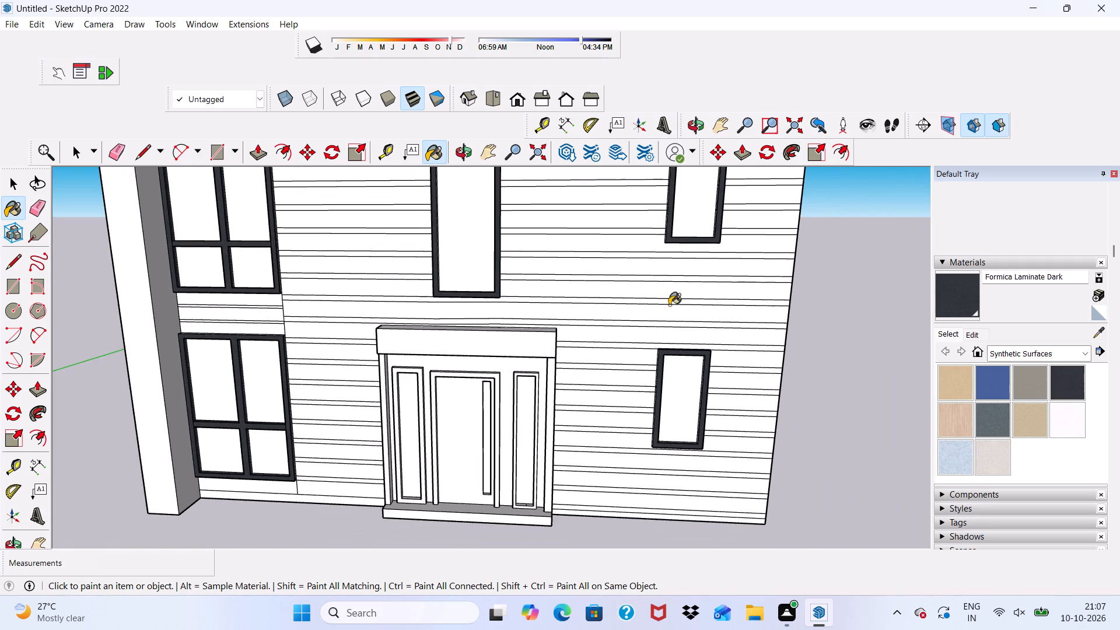
{"action": "scroll", "coordinate": [669, 334], "scroll_direction": "down", "scroll_amount": 5}
{"action": "scroll", "coordinate": [698, 217], "scroll_direction": "up", "scroll_amount": 14}
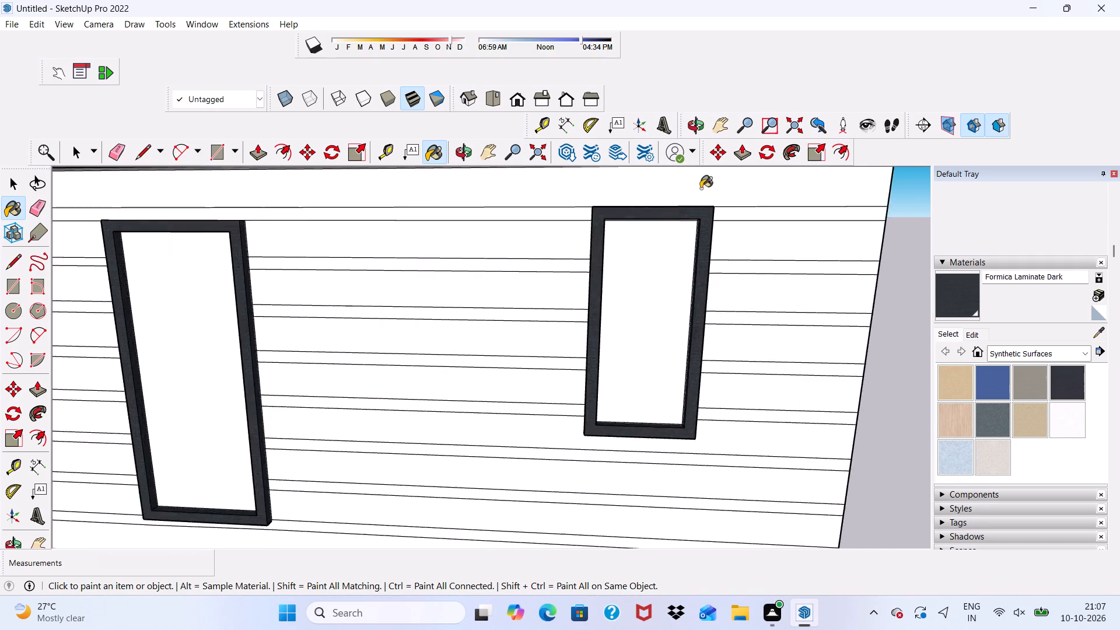
{"action": "scroll", "coordinate": [701, 188], "scroll_direction": "up", "scroll_amount": 5}
{"action": "middle_click_drag", "start_coordinate": [654, 199], "coordinate": [608, 211]}
{"action": "scroll", "coordinate": [614, 218], "scroll_direction": "up", "scroll_amount": 13}
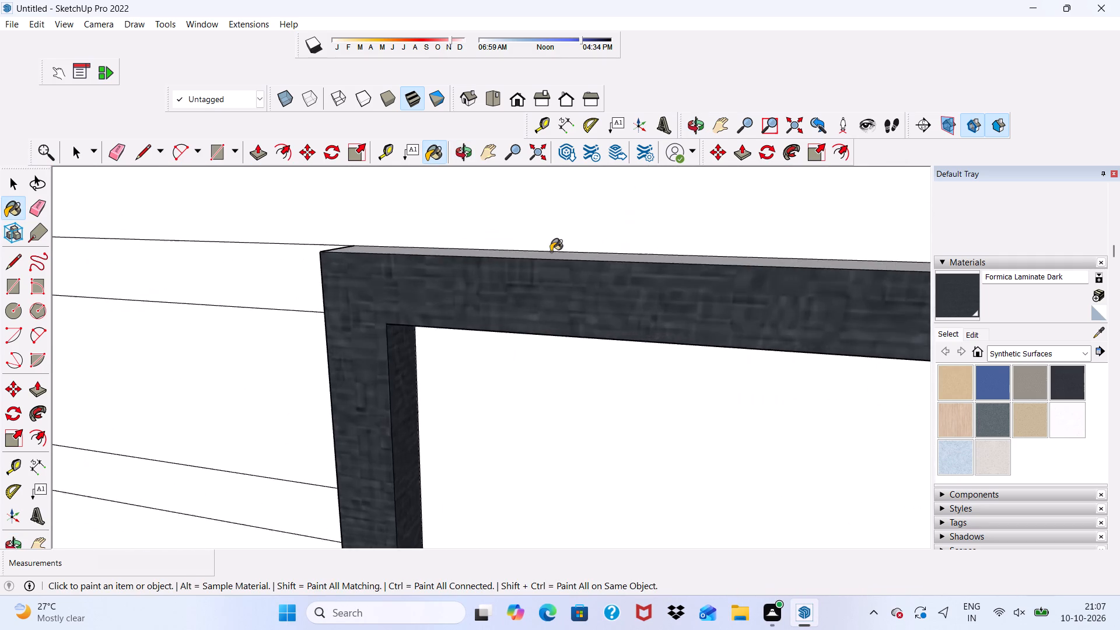
{"action": "scroll", "coordinate": [551, 251], "scroll_direction": "up", "scroll_amount": 9}
{"action": "left_click", "coordinate": [533, 261]}
{"action": "scroll", "coordinate": [533, 261], "scroll_direction": "down", "scroll_amount": 17}
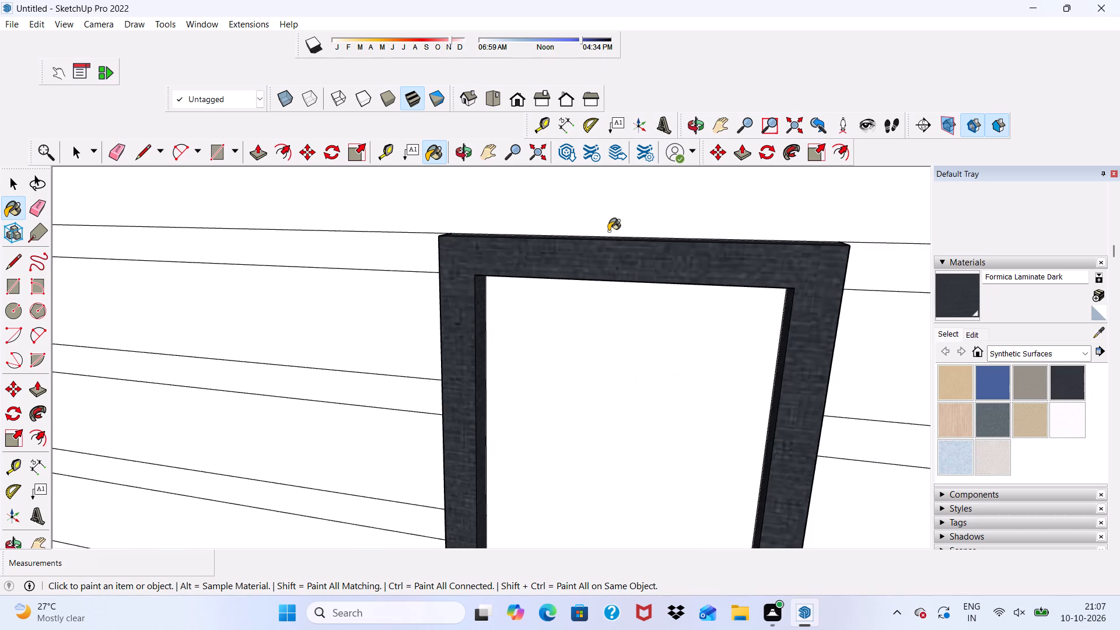
{"action": "scroll", "coordinate": [608, 231], "scroll_direction": "down", "scroll_amount": 16}
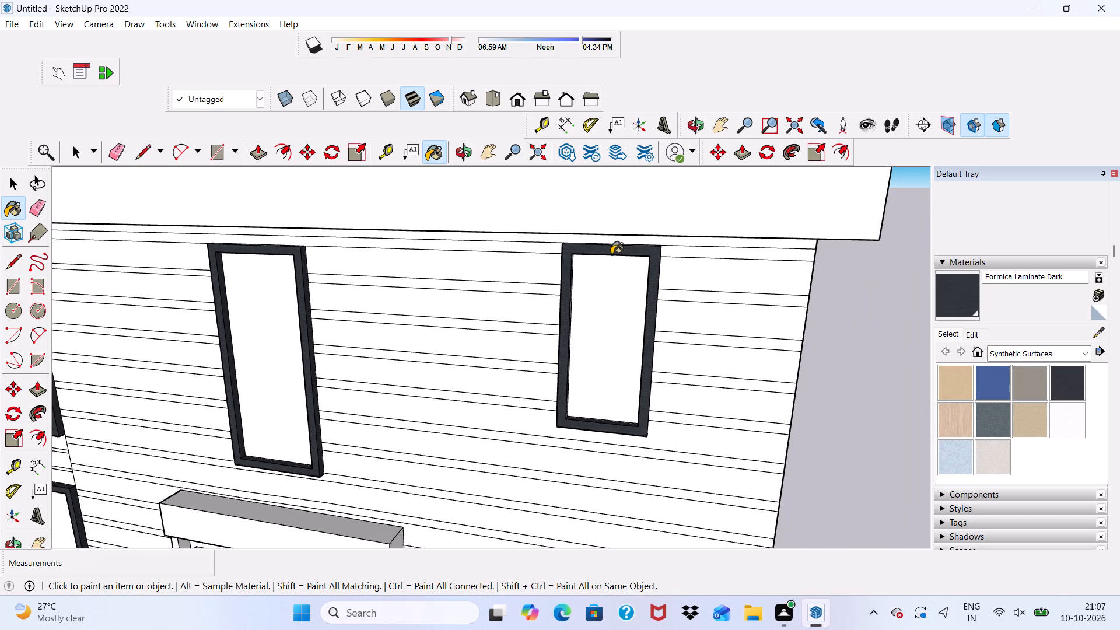
Examine the front facade from the entrance up to the top floor, checking the painted window and door frames and the unpainted walls.
{"action": "key", "text": "b"}
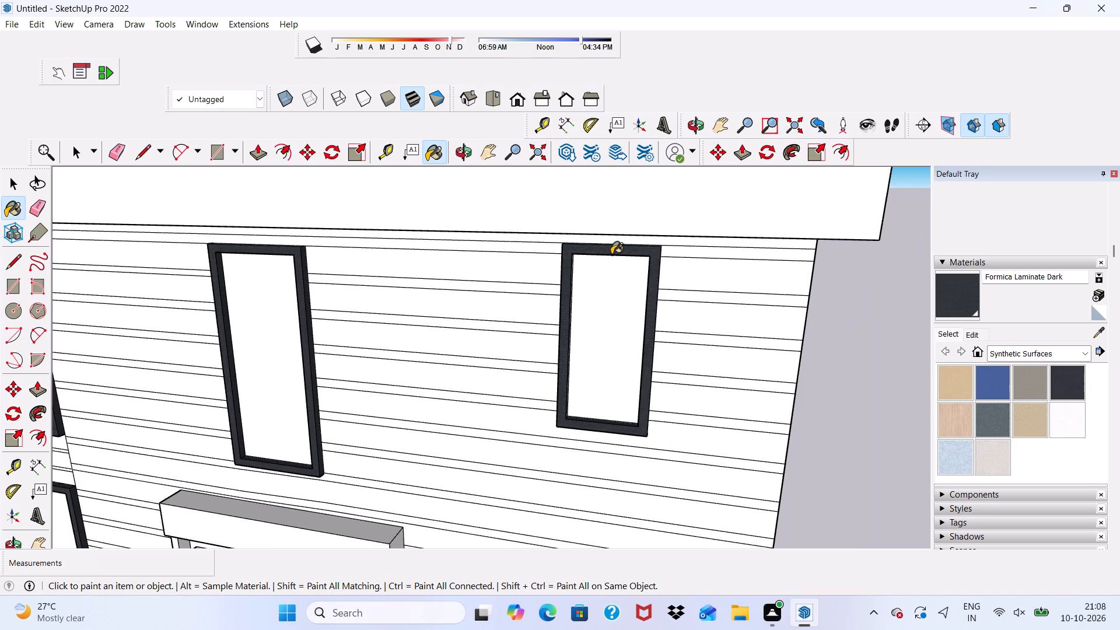
{"action": "scroll", "coordinate": [612, 254], "scroll_direction": "down", "scroll_amount": 4}
{"action": "scroll", "coordinate": [516, 211], "scroll_direction": "down", "scroll_amount": 5}
{"action": "scroll", "coordinate": [514, 334], "scroll_direction": "down", "scroll_amount": 1}
{"action": "scroll", "coordinate": [539, 187], "scroll_direction": "up", "scroll_amount": 3}
{"action": "scroll", "coordinate": [530, 210], "scroll_direction": "down", "scroll_amount": 4}
{"action": "middle_click_drag", "start_coordinate": [473, 445], "coordinate": [502, 271]}
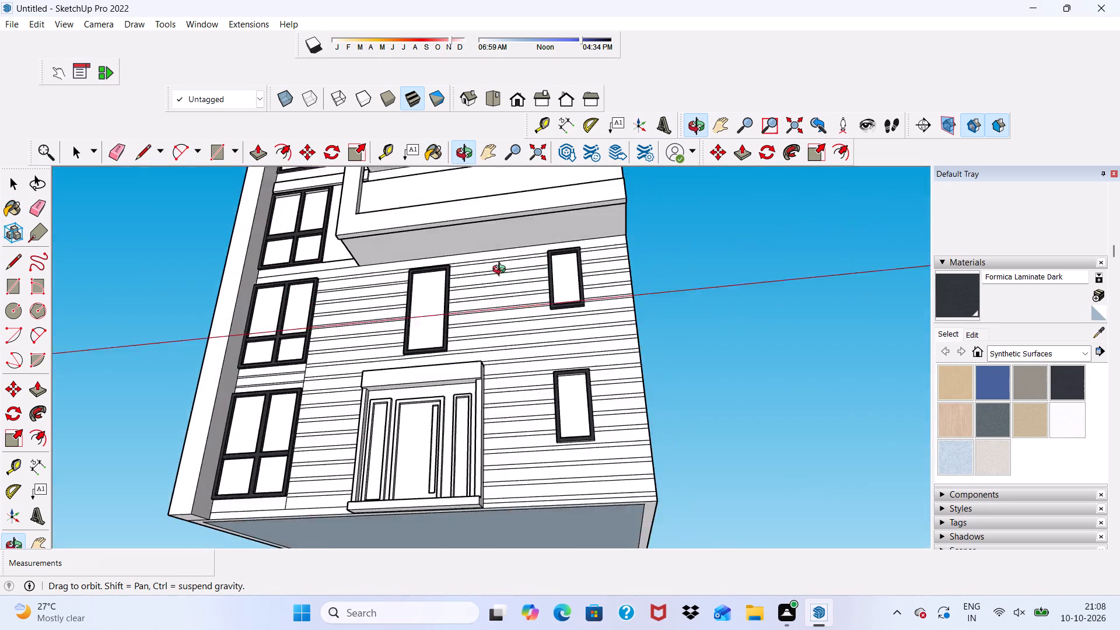
{"action": "middle_click_drag", "start_coordinate": [502, 271], "coordinate": [558, 381]}
{"action": "key", "text": "space"}
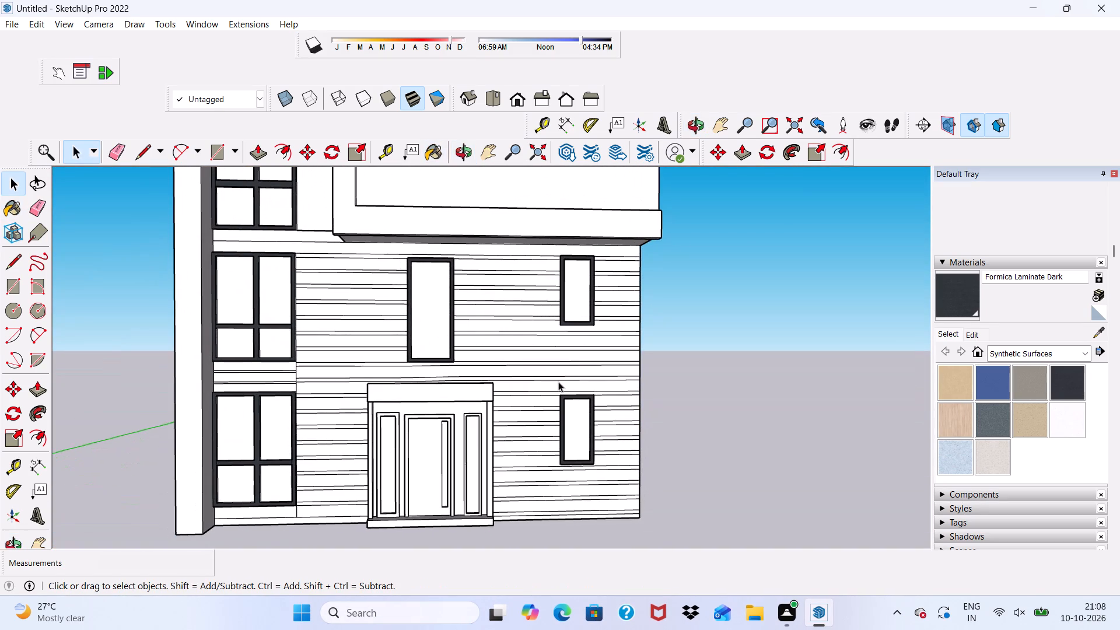
{"action": "scroll", "coordinate": [566, 339], "scroll_direction": "up", "scroll_amount": 3}
{"action": "scroll", "coordinate": [475, 306], "scroll_direction": "down", "scroll_amount": 5}
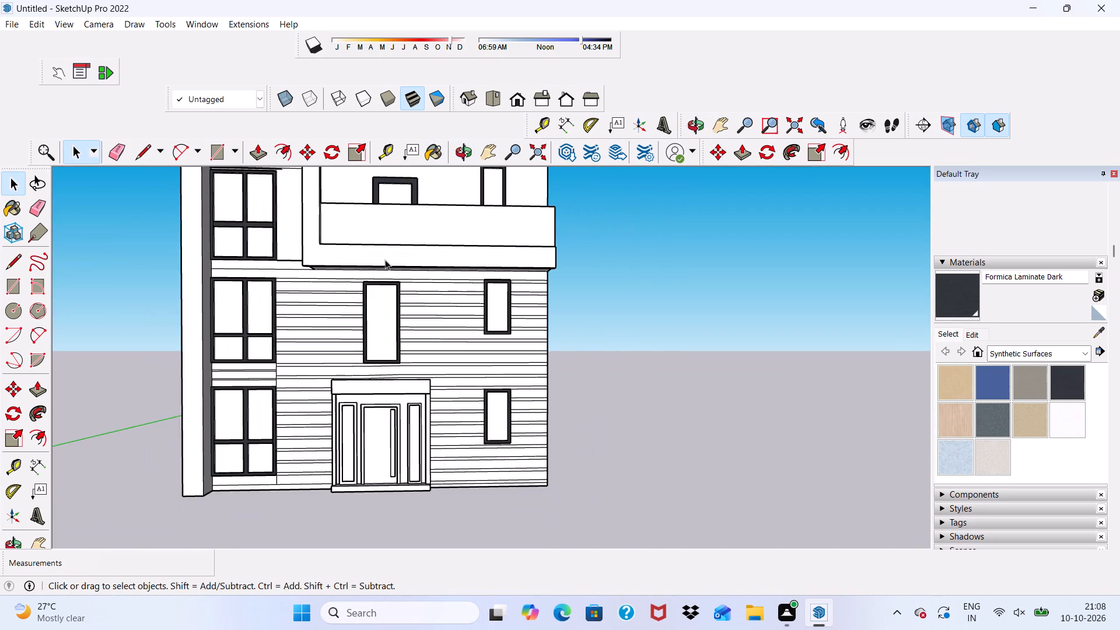
{"action": "scroll", "coordinate": [385, 260], "scroll_direction": "down", "scroll_amount": 14}
{"action": "scroll", "coordinate": [418, 194], "scroll_direction": "up", "scroll_amount": 5}
{"action": "scroll", "coordinate": [409, 344], "scroll_direction": "up", "scroll_amount": 5}
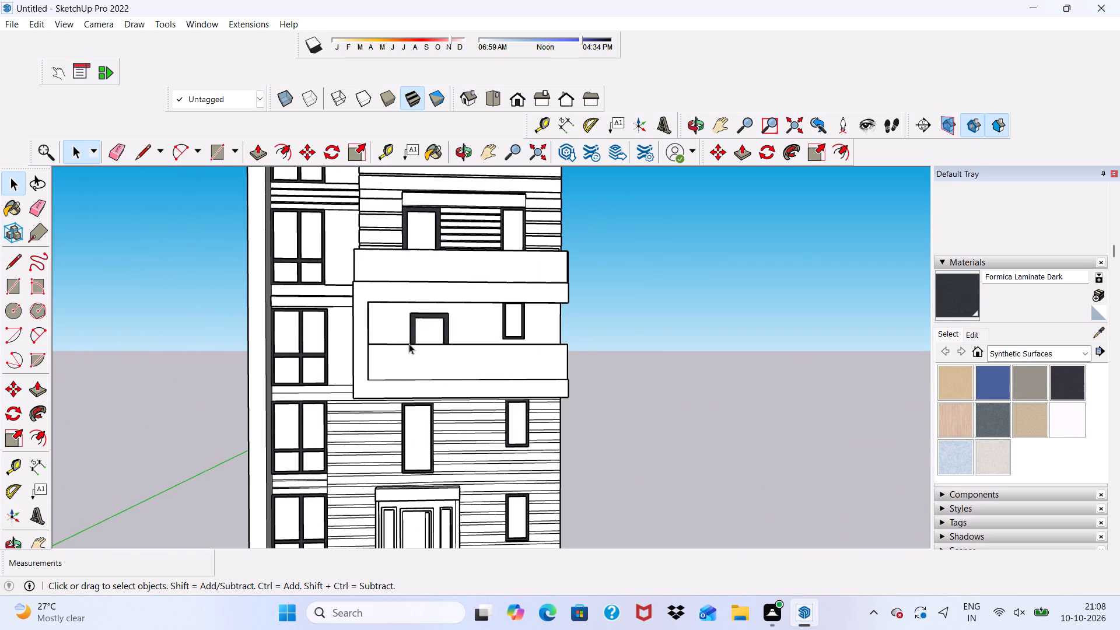
{"action": "scroll", "coordinate": [487, 295], "scroll_direction": "up", "scroll_amount": 1}
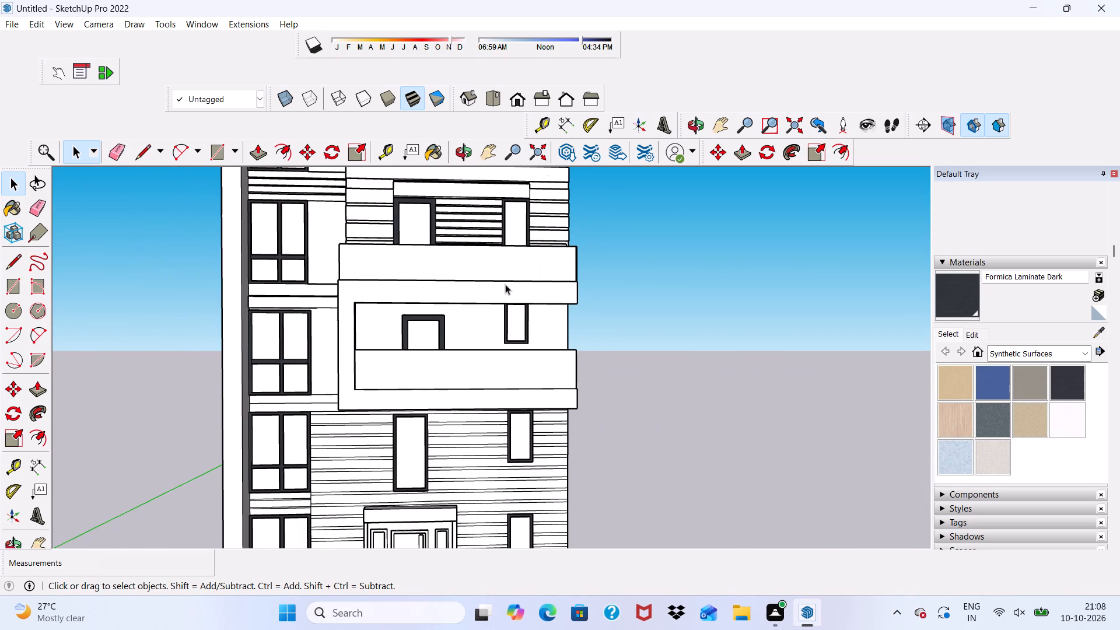
{"action": "scroll", "coordinate": [511, 290], "scroll_direction": "down", "scroll_amount": 6}
{"action": "scroll", "coordinate": [513, 370], "scroll_direction": "up", "scroll_amount": 2}
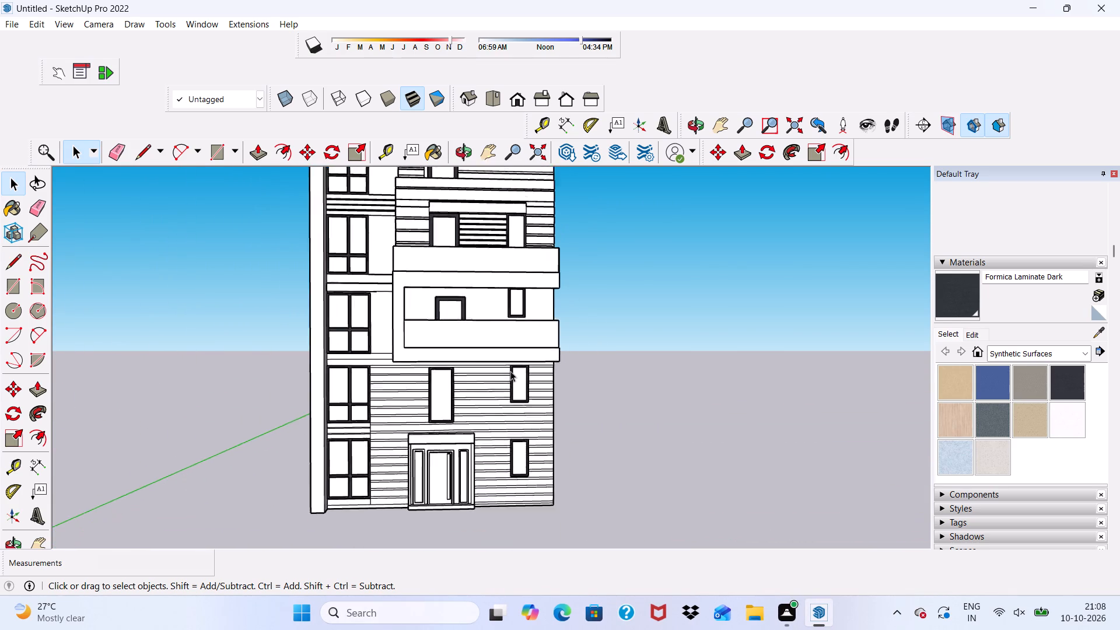
{"action": "scroll", "coordinate": [510, 371], "scroll_direction": "up", "scroll_amount": 1}
{"action": "scroll", "coordinate": [428, 306], "scroll_direction": "down", "scroll_amount": 10}
{"action": "scroll", "coordinate": [439, 211], "scroll_direction": "up", "scroll_amount": 5}
{"action": "scroll", "coordinate": [432, 272], "scroll_direction": "up", "scroll_amount": 5}
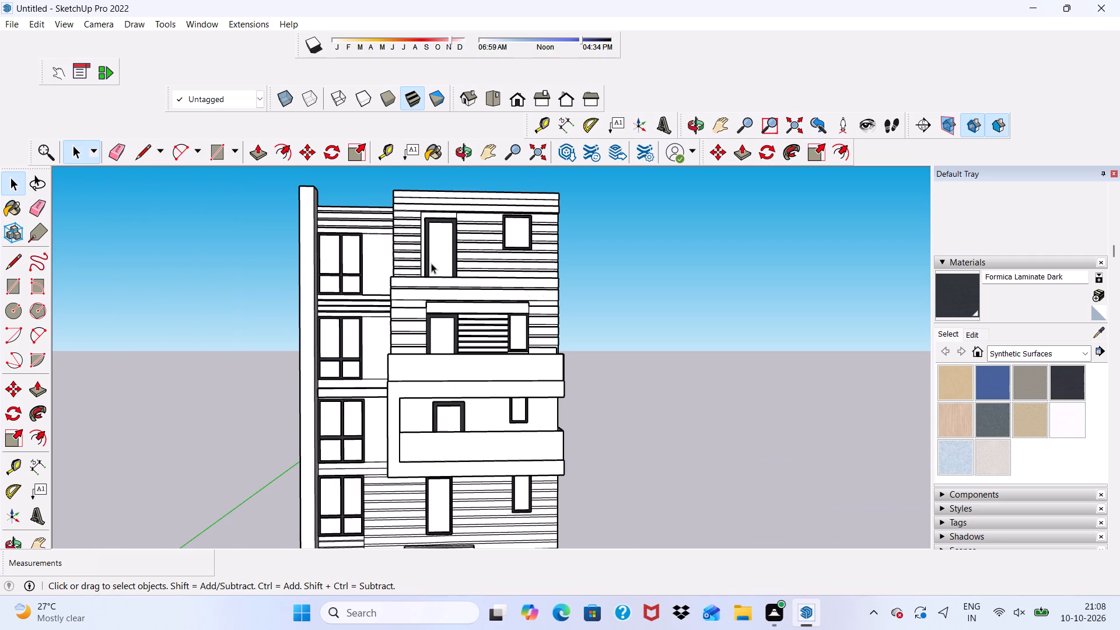
{"action": "scroll", "coordinate": [452, 213], "scroll_direction": "up", "scroll_amount": 5}
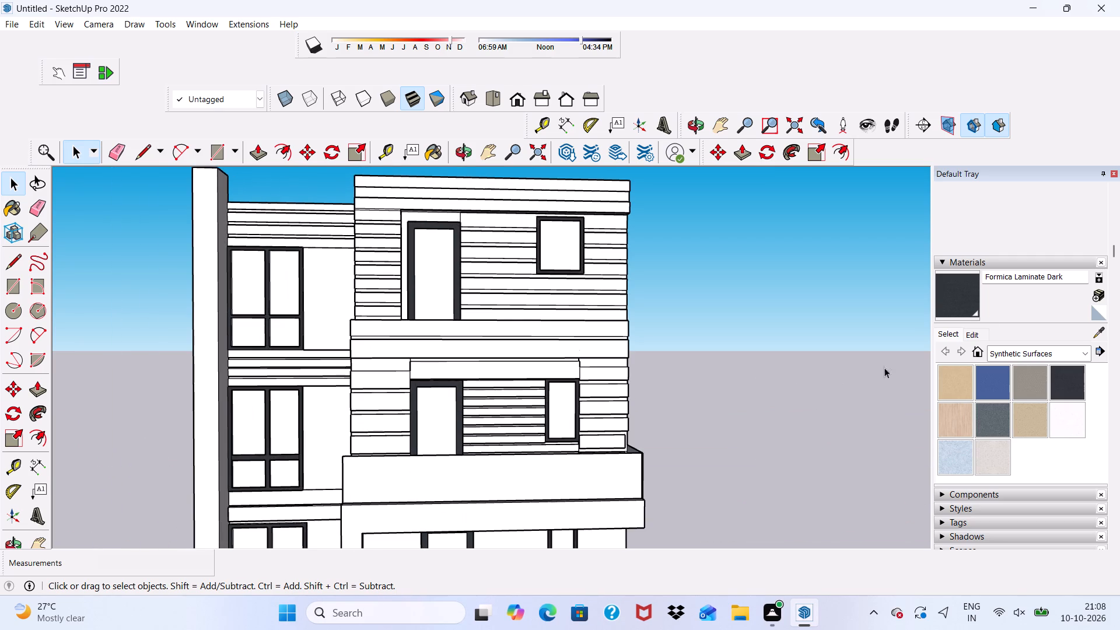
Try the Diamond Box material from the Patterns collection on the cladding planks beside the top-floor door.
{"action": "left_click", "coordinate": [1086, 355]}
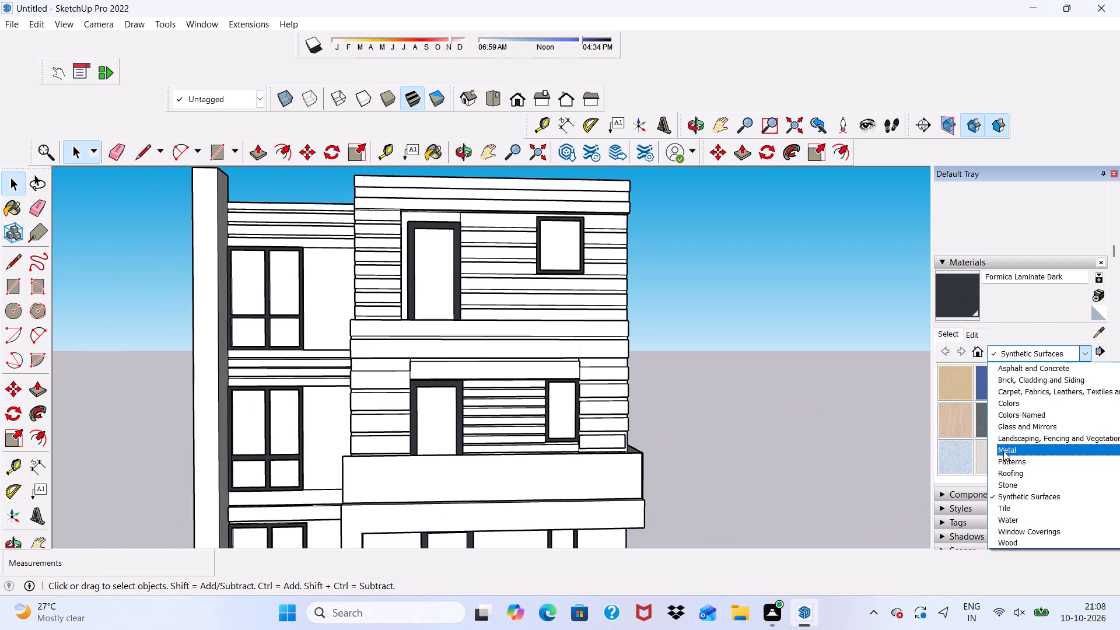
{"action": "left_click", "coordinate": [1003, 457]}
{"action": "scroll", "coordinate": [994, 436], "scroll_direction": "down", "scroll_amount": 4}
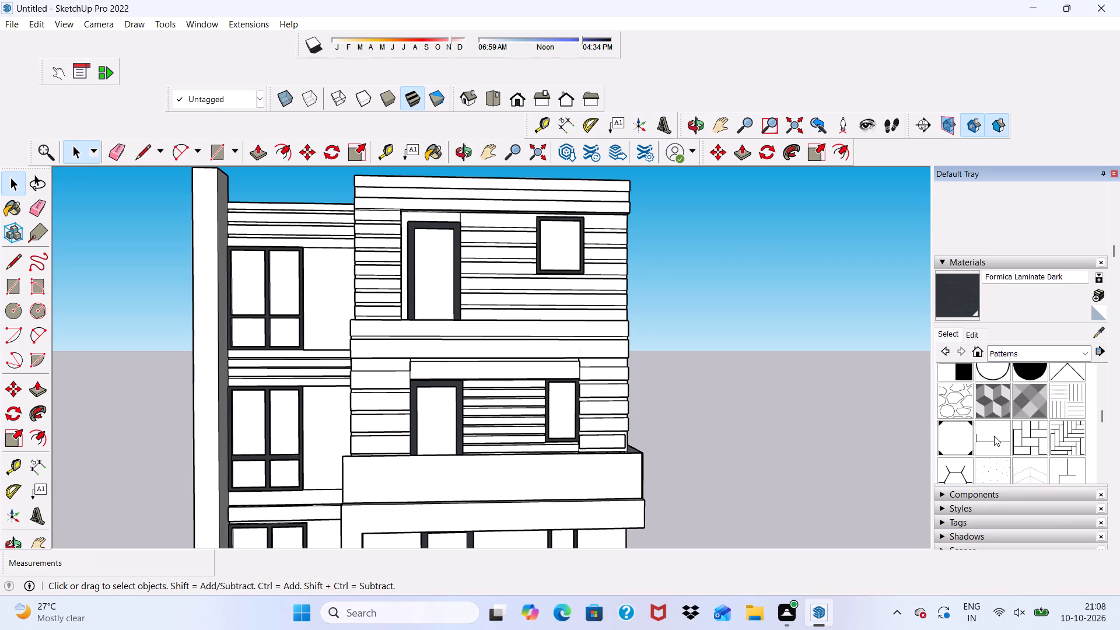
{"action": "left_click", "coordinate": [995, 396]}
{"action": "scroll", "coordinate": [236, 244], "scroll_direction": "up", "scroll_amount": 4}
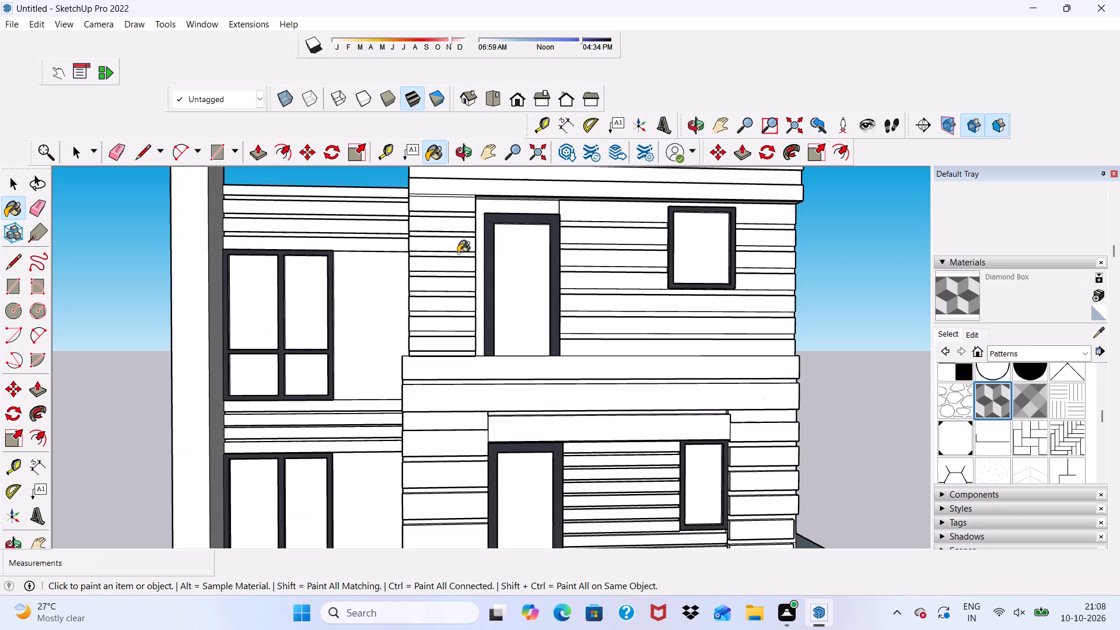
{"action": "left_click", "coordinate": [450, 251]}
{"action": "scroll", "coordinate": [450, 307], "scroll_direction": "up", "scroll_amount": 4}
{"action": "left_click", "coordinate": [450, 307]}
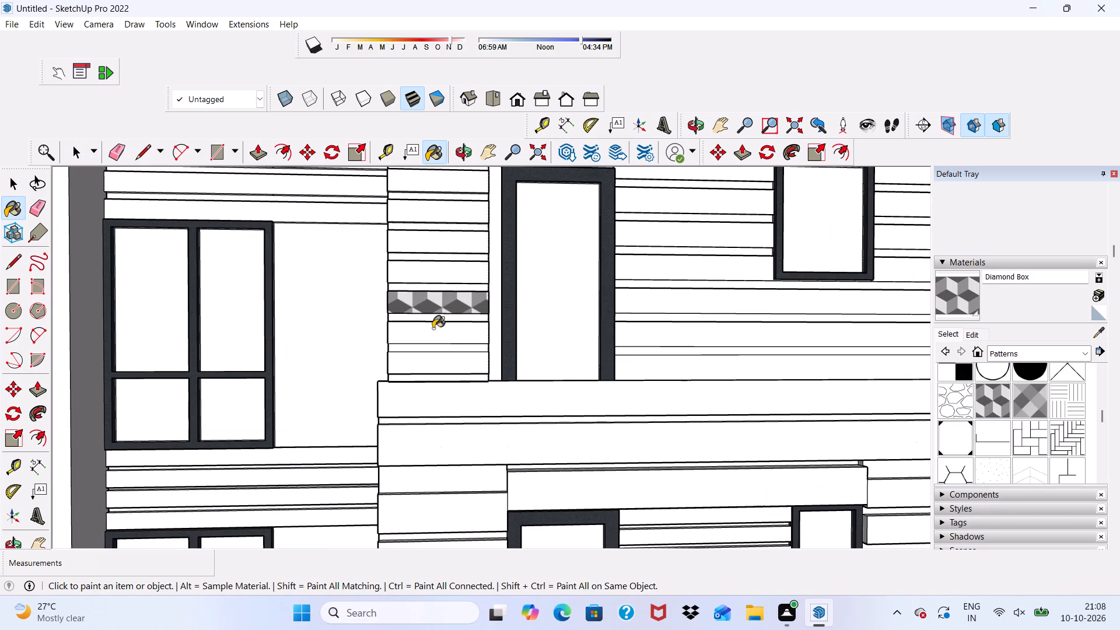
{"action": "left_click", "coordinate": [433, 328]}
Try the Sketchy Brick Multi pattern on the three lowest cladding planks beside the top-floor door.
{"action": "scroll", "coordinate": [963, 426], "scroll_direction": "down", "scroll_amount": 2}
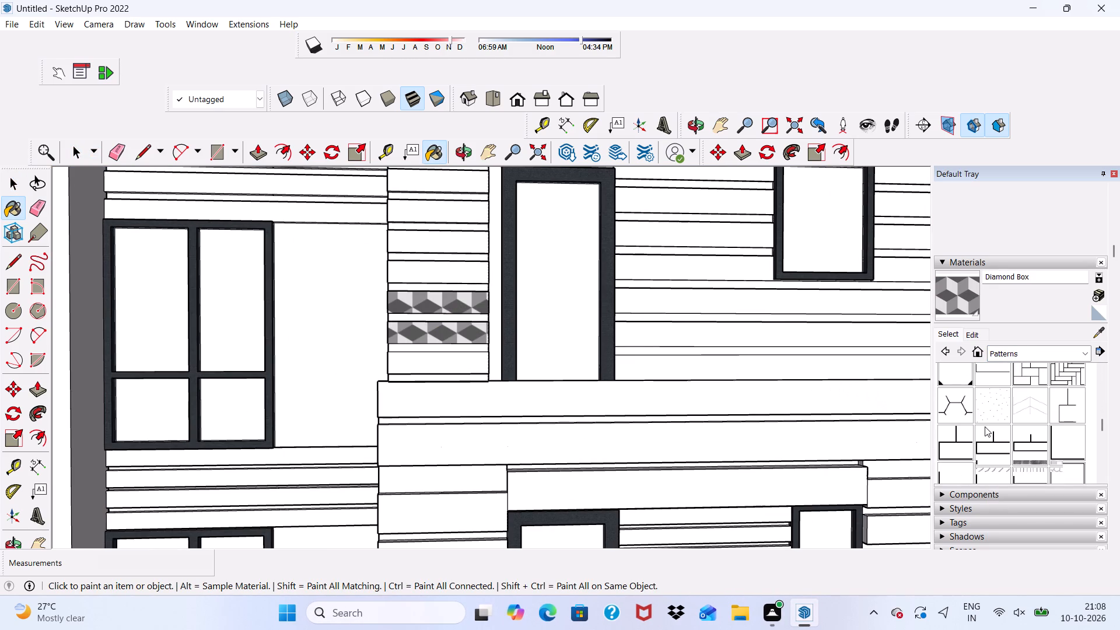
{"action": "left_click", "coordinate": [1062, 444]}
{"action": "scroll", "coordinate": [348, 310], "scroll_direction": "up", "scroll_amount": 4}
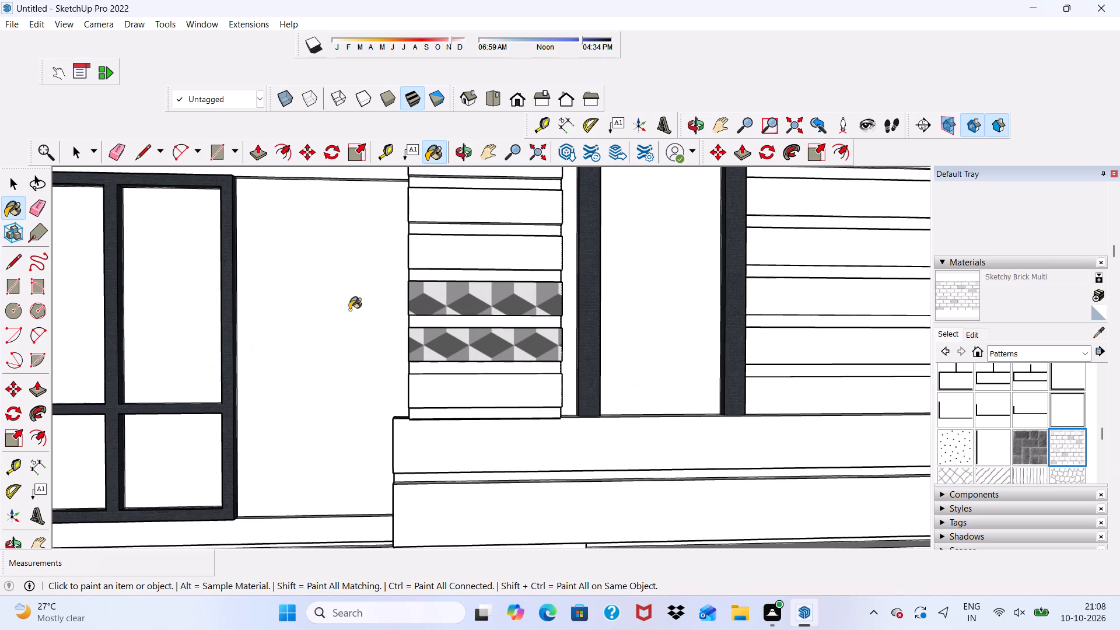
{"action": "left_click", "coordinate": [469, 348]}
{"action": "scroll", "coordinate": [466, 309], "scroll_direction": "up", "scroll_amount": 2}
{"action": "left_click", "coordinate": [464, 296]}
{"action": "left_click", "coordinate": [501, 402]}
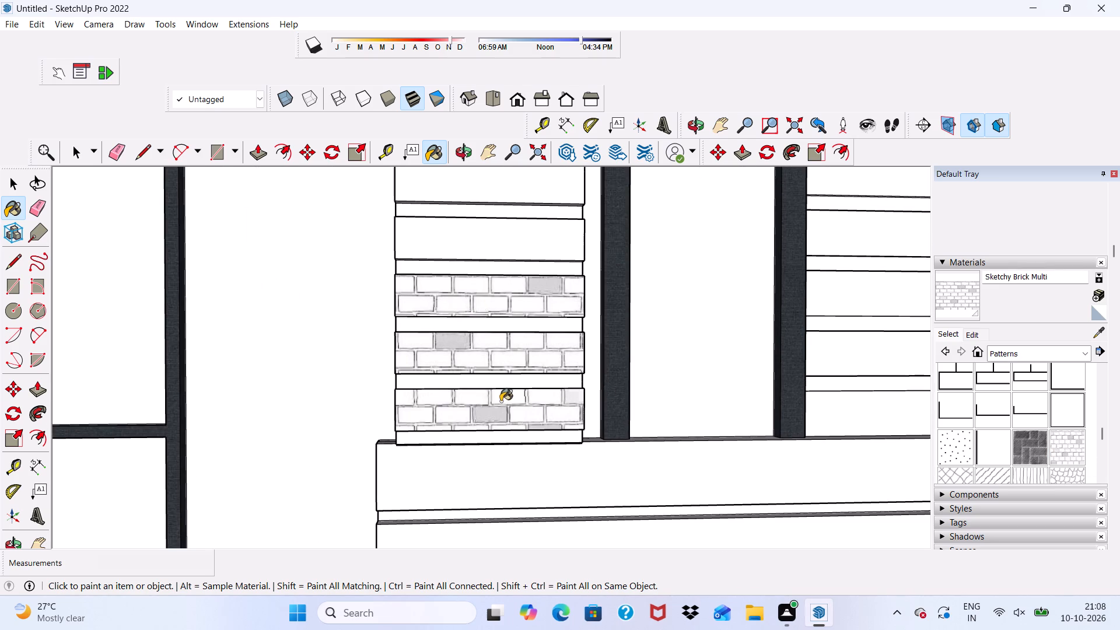
Paint the four lowest cladding planks beside the top-floor door with the Stone Random Ashlar pattern.
{"action": "scroll", "coordinate": [480, 395], "scroll_direction": "down", "scroll_amount": 5}
{"action": "scroll", "coordinate": [410, 307], "scroll_direction": "down", "scroll_amount": 3}
{"action": "scroll", "coordinate": [987, 436], "scroll_direction": "down", "scroll_amount": 1}
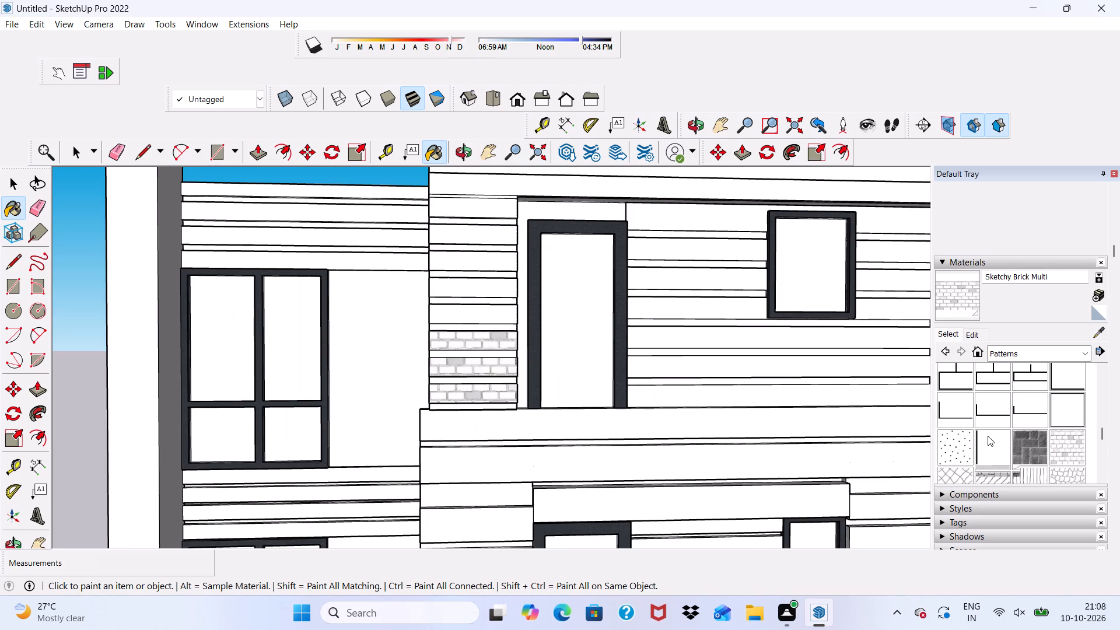
{"action": "scroll", "coordinate": [1010, 425], "scroll_direction": "down", "scroll_amount": 1}
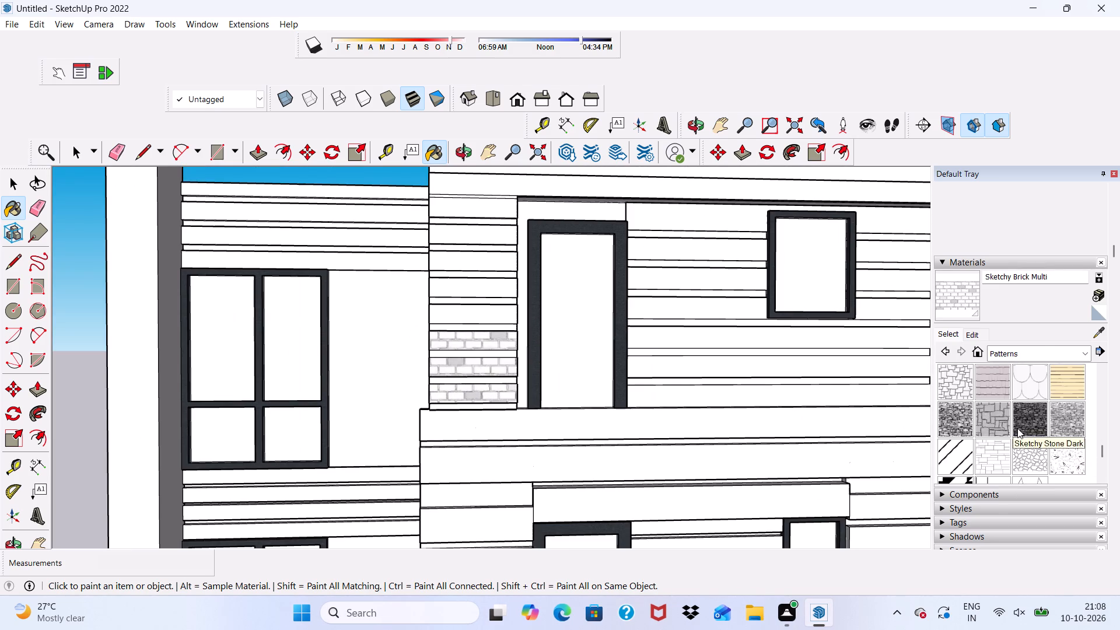
{"action": "scroll", "coordinate": [1019, 431], "scroll_direction": "down", "scroll_amount": 1}
{"action": "left_click", "coordinate": [987, 390]}
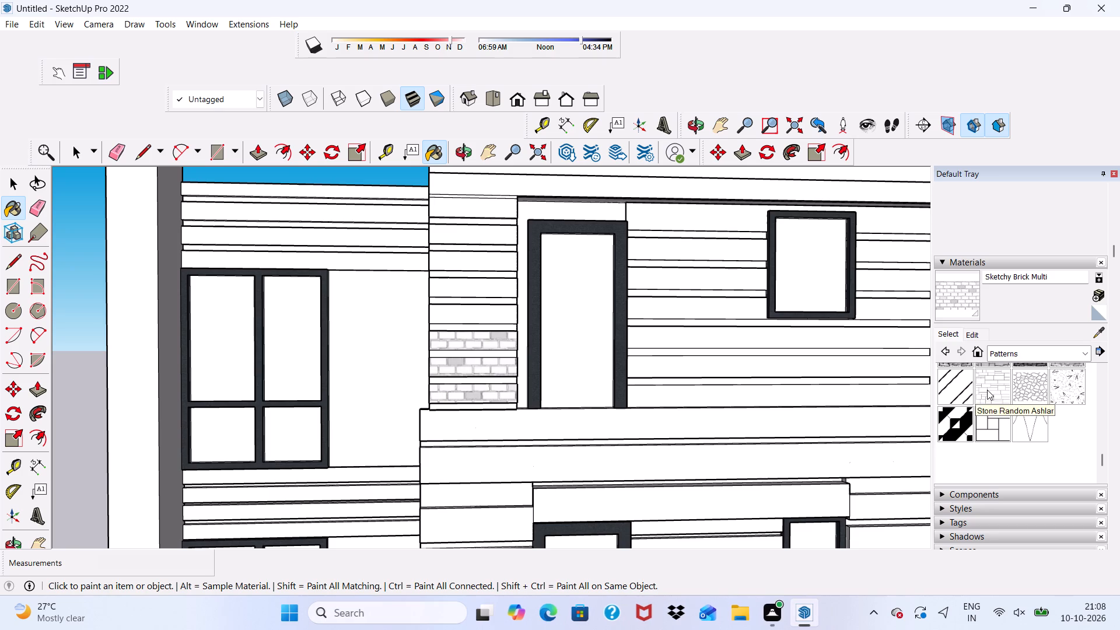
{"action": "scroll", "coordinate": [460, 409], "scroll_direction": "up", "scroll_amount": 4}
{"action": "left_click_drag", "start_coordinate": [477, 379], "coordinate": [480, 384]}
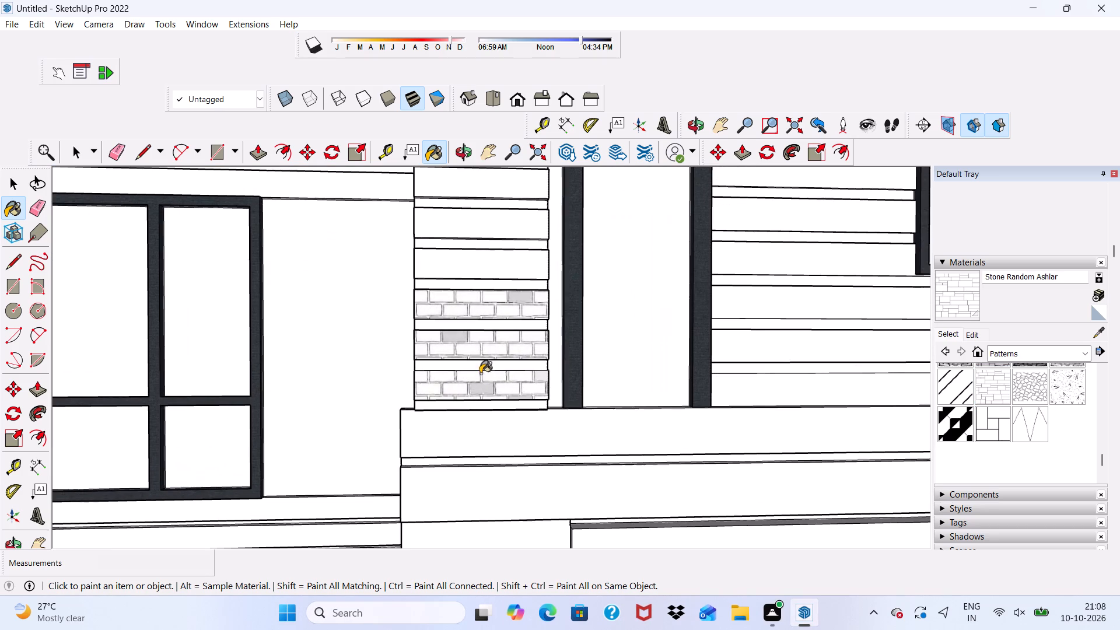
{"action": "left_click", "coordinate": [482, 344]}
{"action": "left_click", "coordinate": [470, 304]}
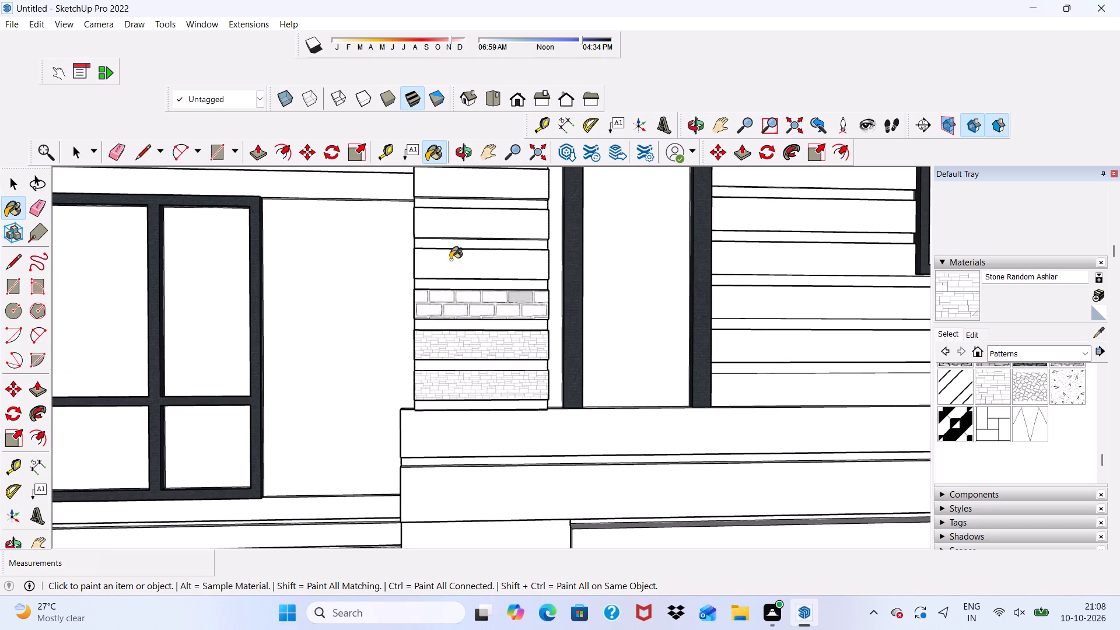
{"action": "scroll", "coordinate": [450, 260], "scroll_direction": "up", "scroll_amount": 5}
{"action": "left_click", "coordinate": [450, 272]}
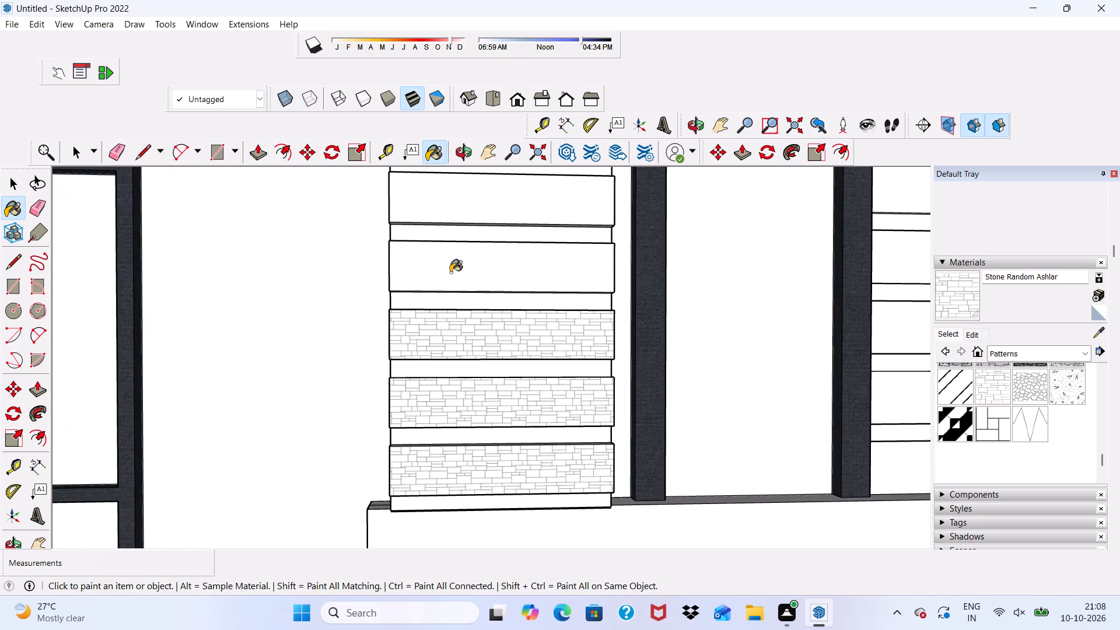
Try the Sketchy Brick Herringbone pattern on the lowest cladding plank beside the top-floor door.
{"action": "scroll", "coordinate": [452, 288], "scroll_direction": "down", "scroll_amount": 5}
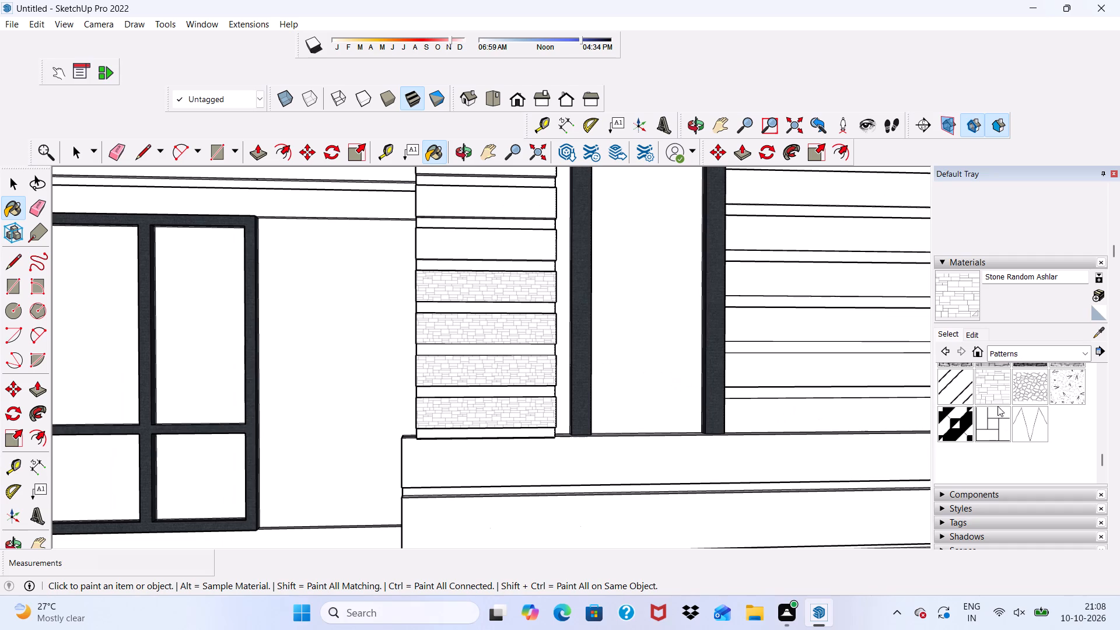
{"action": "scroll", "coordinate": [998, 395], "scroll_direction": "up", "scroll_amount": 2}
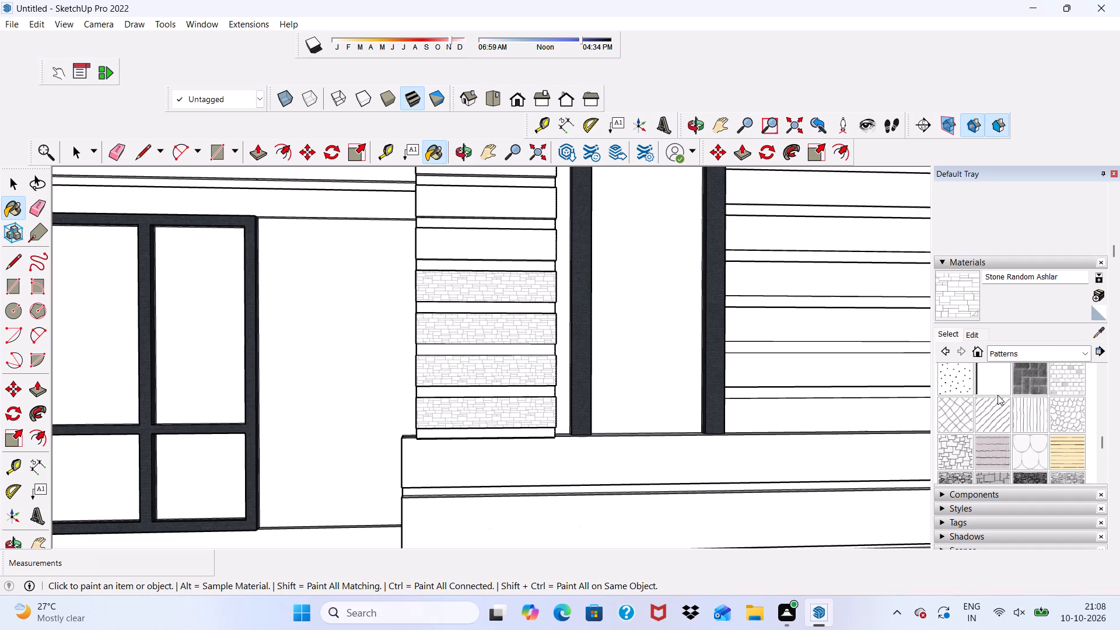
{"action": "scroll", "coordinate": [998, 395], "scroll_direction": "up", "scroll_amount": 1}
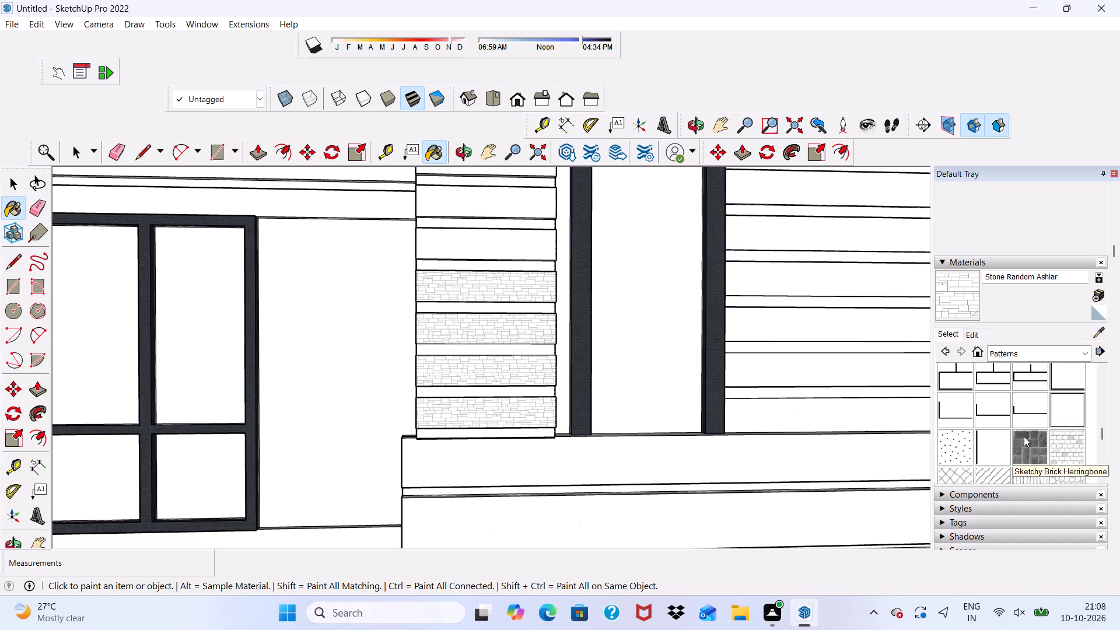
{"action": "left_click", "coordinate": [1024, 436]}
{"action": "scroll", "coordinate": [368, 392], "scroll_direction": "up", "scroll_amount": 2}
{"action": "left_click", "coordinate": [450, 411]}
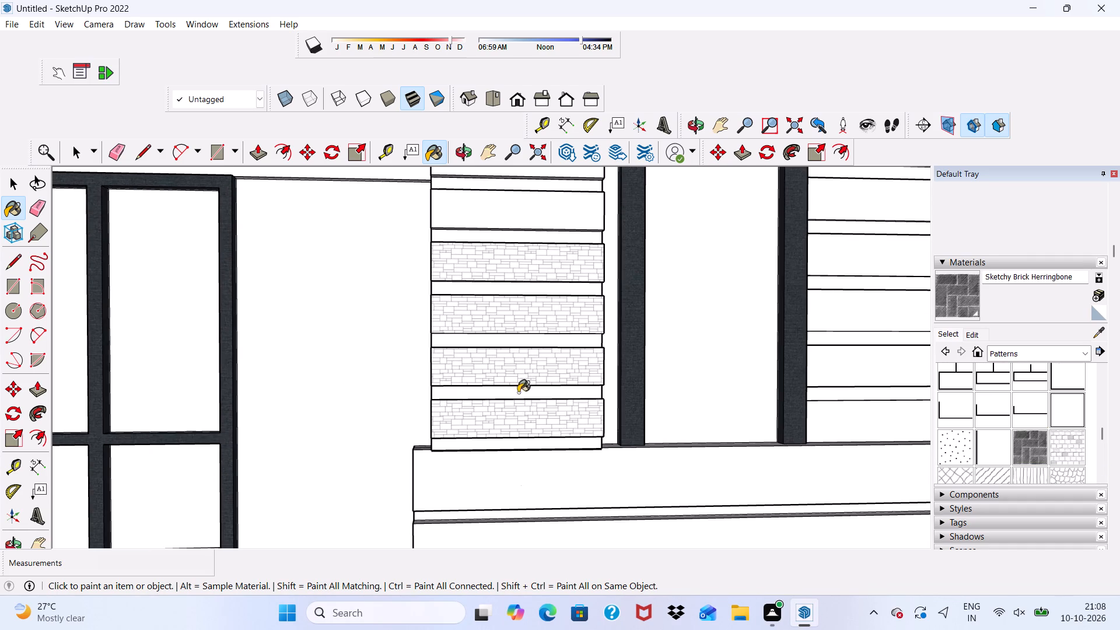
Repaint the lowest cladding plank beside the top-floor door with Stone Random Ashlar.
{"action": "scroll", "coordinate": [1010, 409], "scroll_direction": "up", "scroll_amount": 3}
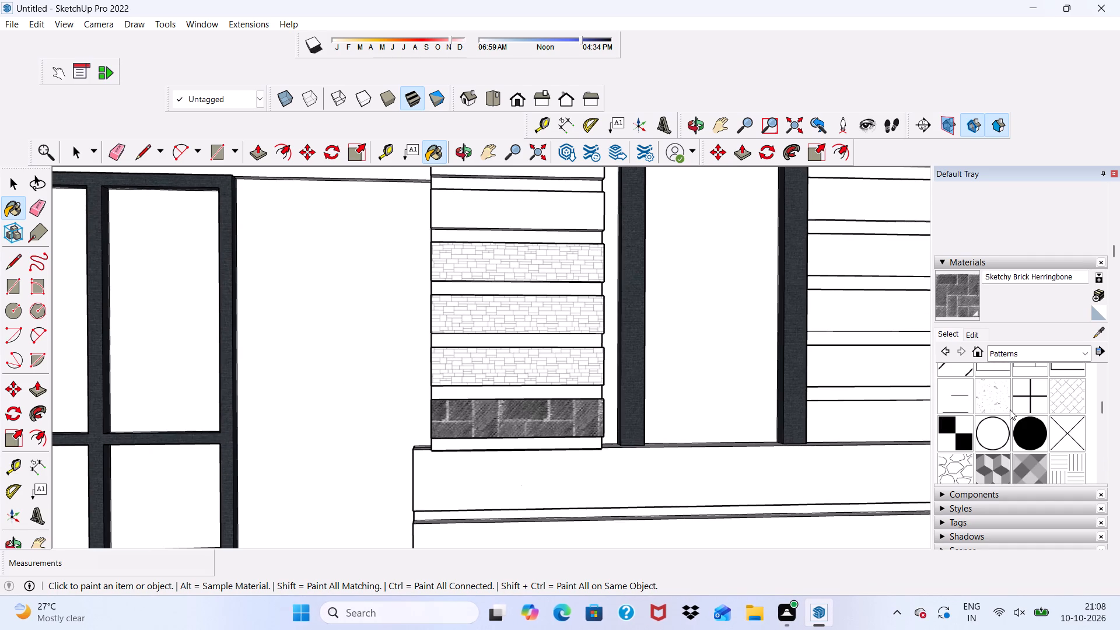
{"action": "scroll", "coordinate": [1009, 407], "scroll_direction": "up", "scroll_amount": 2}
{"action": "scroll", "coordinate": [1007, 403], "scroll_direction": "down", "scroll_amount": 10}
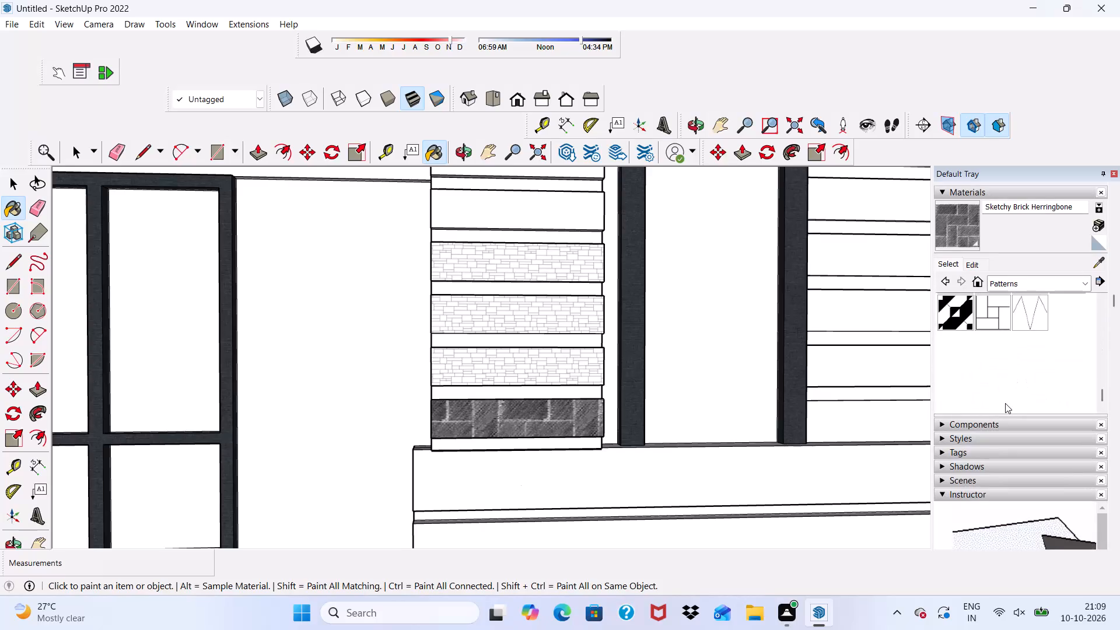
{"action": "scroll", "coordinate": [1003, 402], "scroll_direction": "up", "scroll_amount": 1}
{"action": "left_click", "coordinate": [984, 339]}
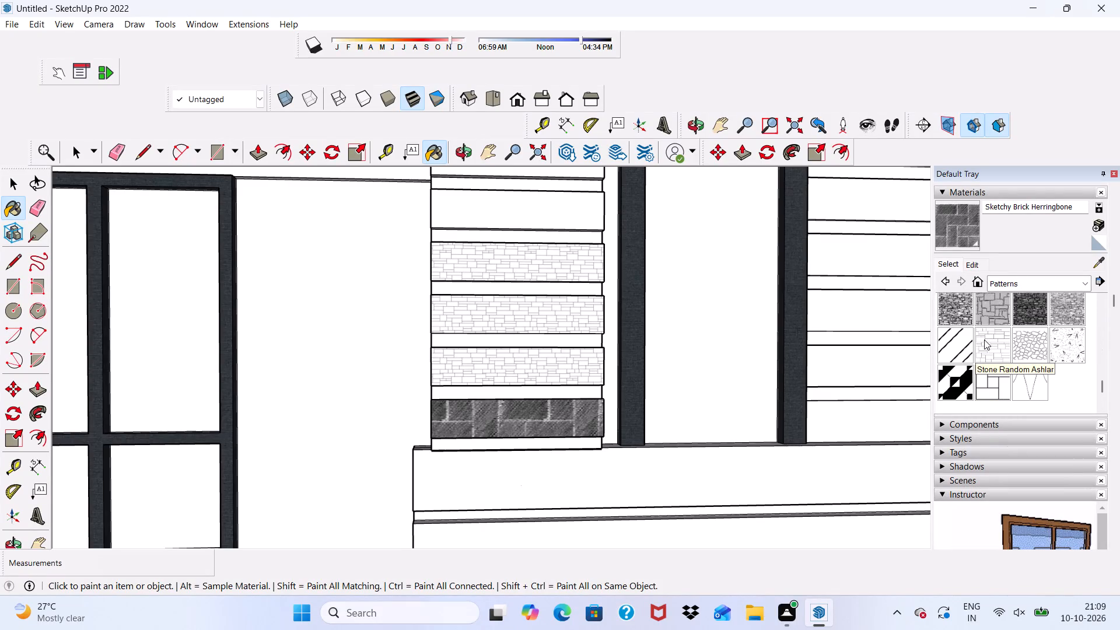
{"action": "scroll", "coordinate": [296, 430], "scroll_direction": "up", "scroll_amount": 5}
{"action": "left_click", "coordinate": [612, 437]}
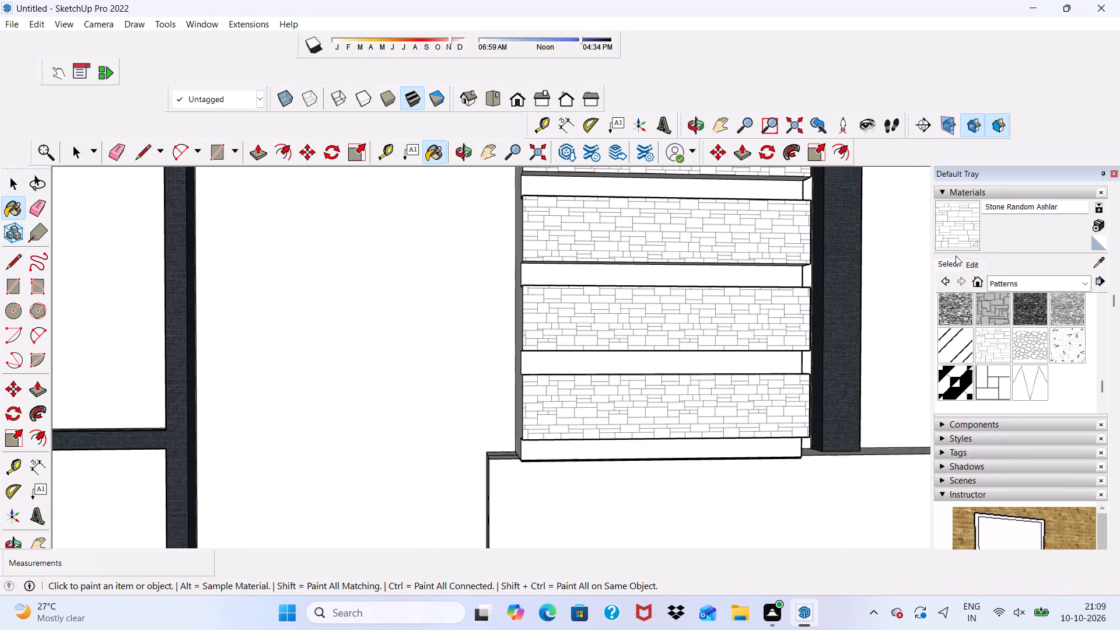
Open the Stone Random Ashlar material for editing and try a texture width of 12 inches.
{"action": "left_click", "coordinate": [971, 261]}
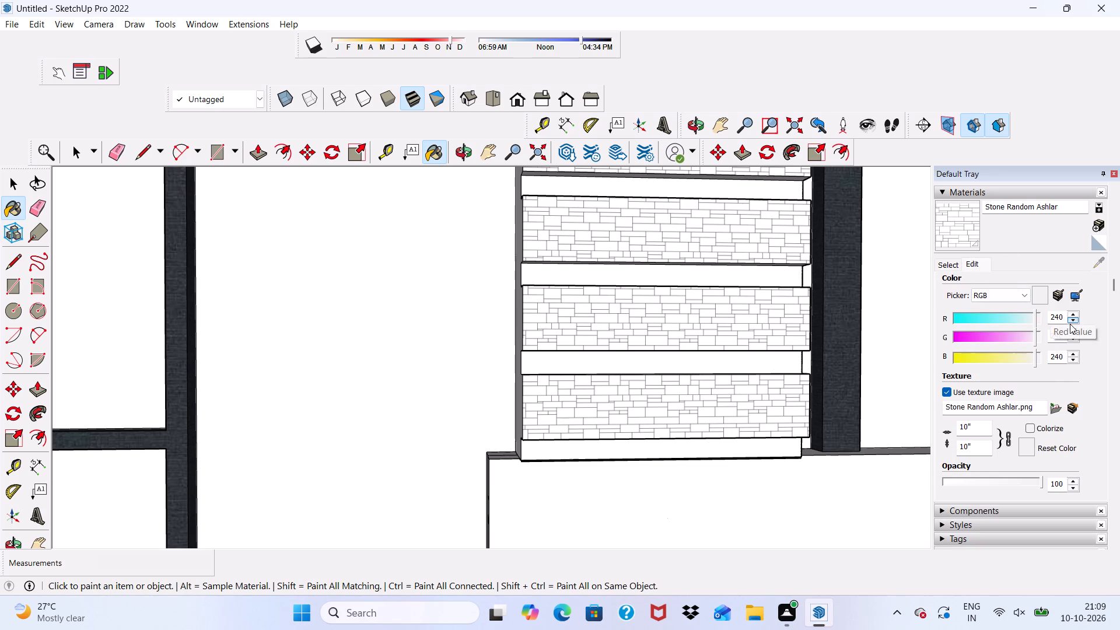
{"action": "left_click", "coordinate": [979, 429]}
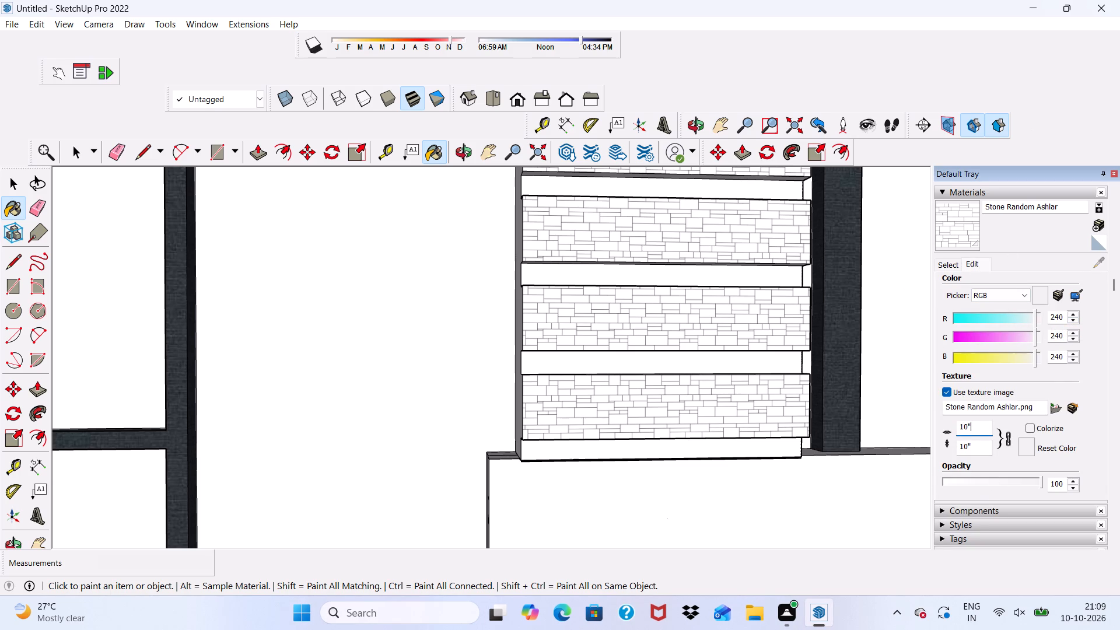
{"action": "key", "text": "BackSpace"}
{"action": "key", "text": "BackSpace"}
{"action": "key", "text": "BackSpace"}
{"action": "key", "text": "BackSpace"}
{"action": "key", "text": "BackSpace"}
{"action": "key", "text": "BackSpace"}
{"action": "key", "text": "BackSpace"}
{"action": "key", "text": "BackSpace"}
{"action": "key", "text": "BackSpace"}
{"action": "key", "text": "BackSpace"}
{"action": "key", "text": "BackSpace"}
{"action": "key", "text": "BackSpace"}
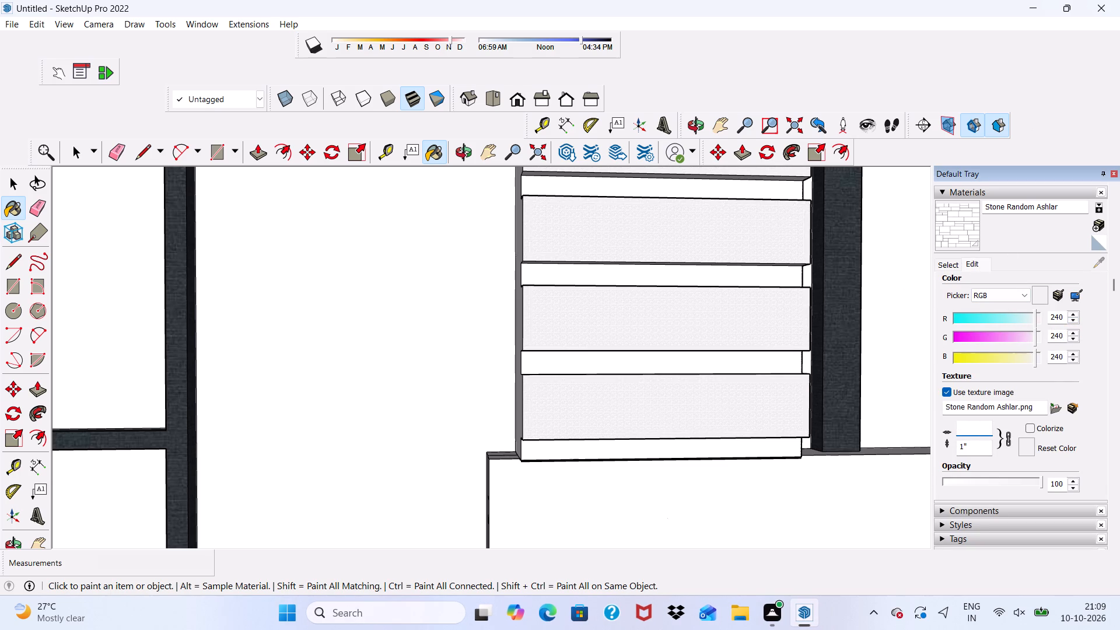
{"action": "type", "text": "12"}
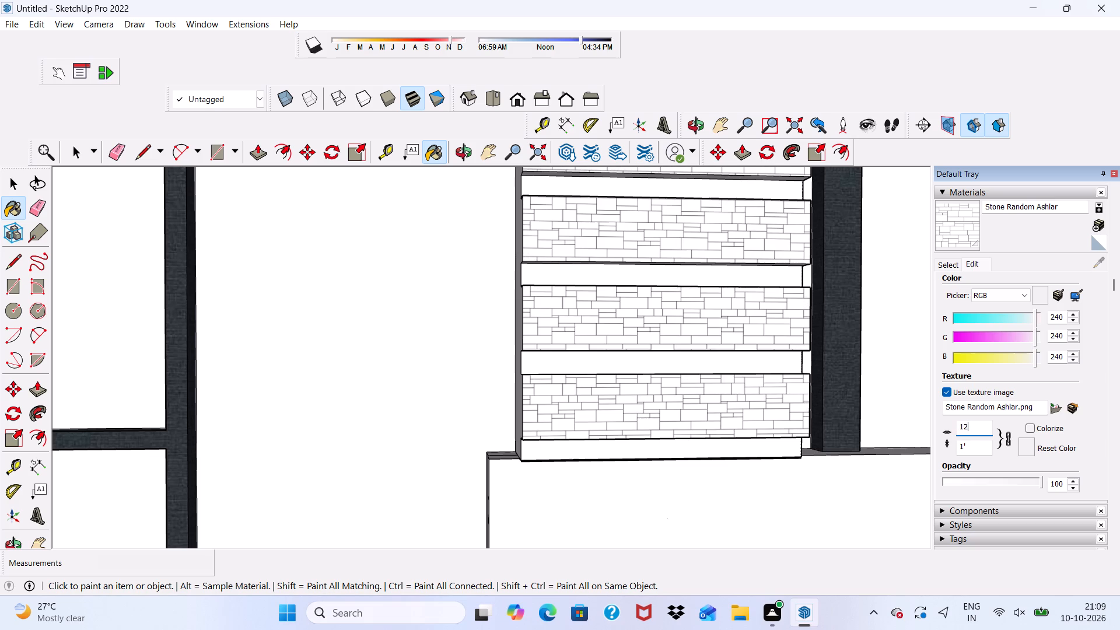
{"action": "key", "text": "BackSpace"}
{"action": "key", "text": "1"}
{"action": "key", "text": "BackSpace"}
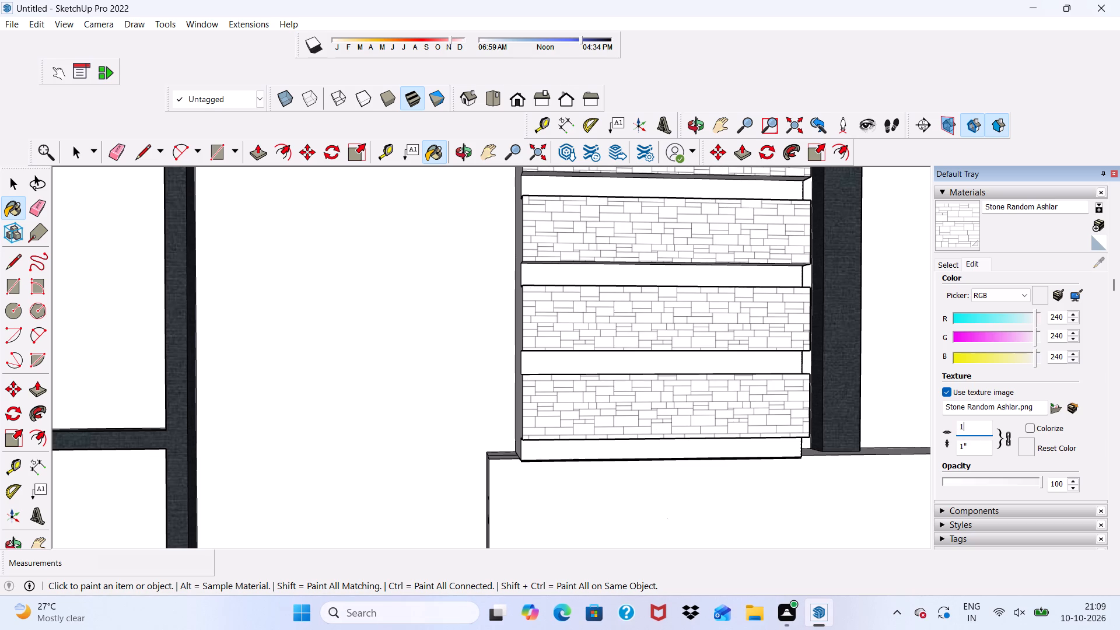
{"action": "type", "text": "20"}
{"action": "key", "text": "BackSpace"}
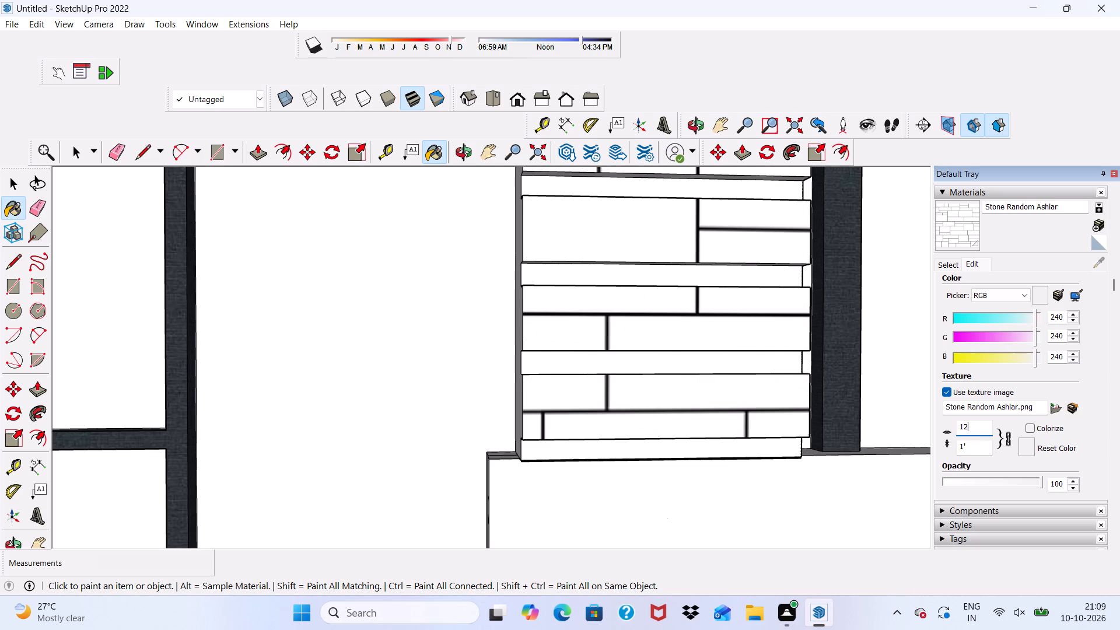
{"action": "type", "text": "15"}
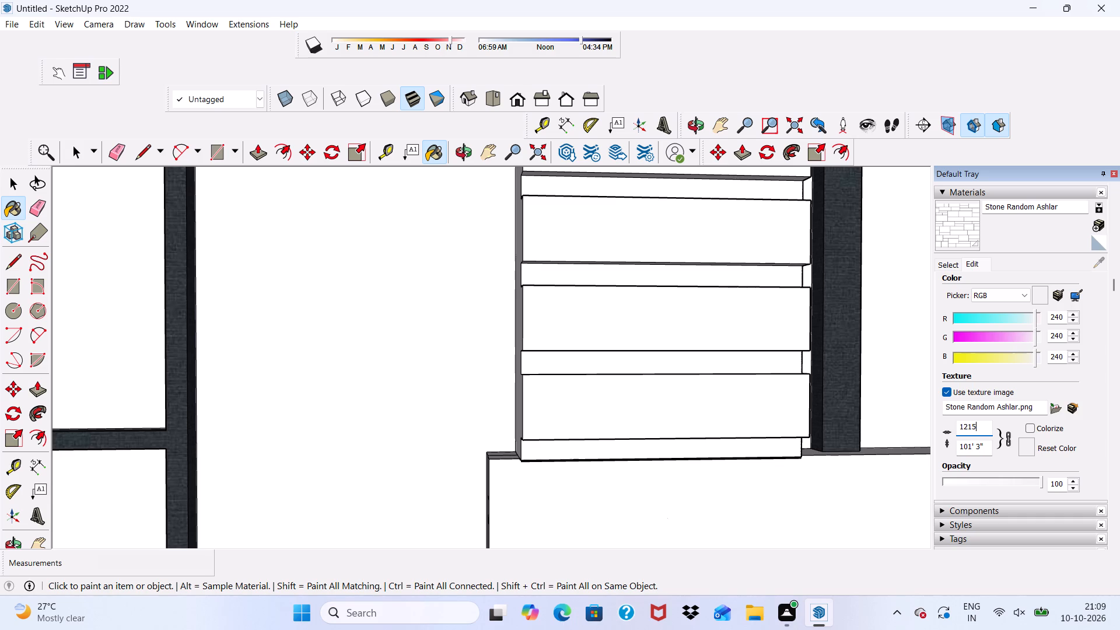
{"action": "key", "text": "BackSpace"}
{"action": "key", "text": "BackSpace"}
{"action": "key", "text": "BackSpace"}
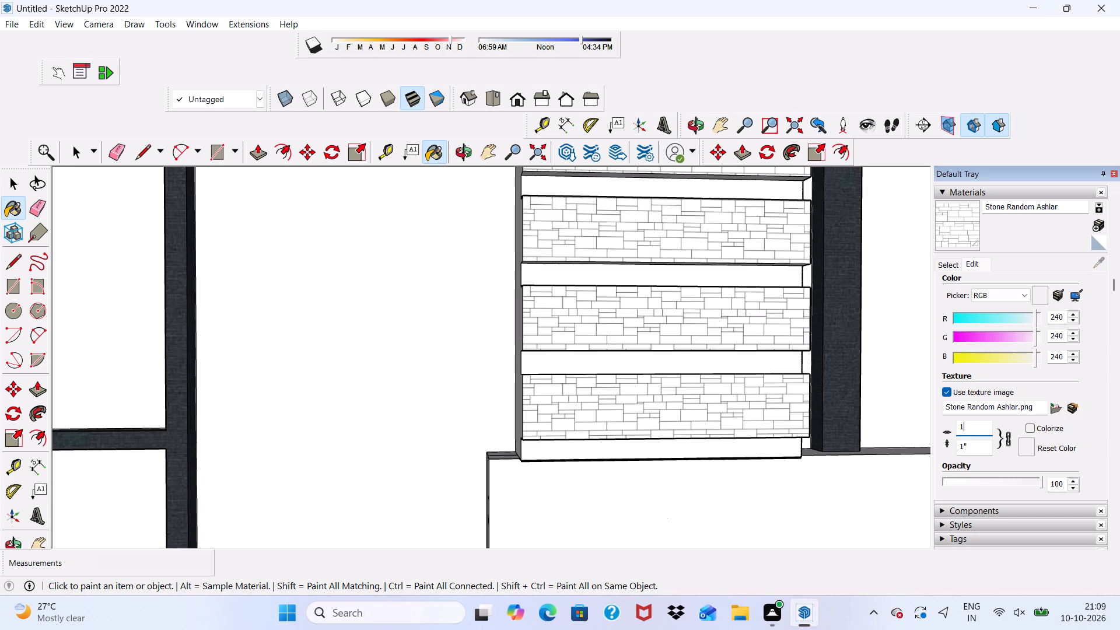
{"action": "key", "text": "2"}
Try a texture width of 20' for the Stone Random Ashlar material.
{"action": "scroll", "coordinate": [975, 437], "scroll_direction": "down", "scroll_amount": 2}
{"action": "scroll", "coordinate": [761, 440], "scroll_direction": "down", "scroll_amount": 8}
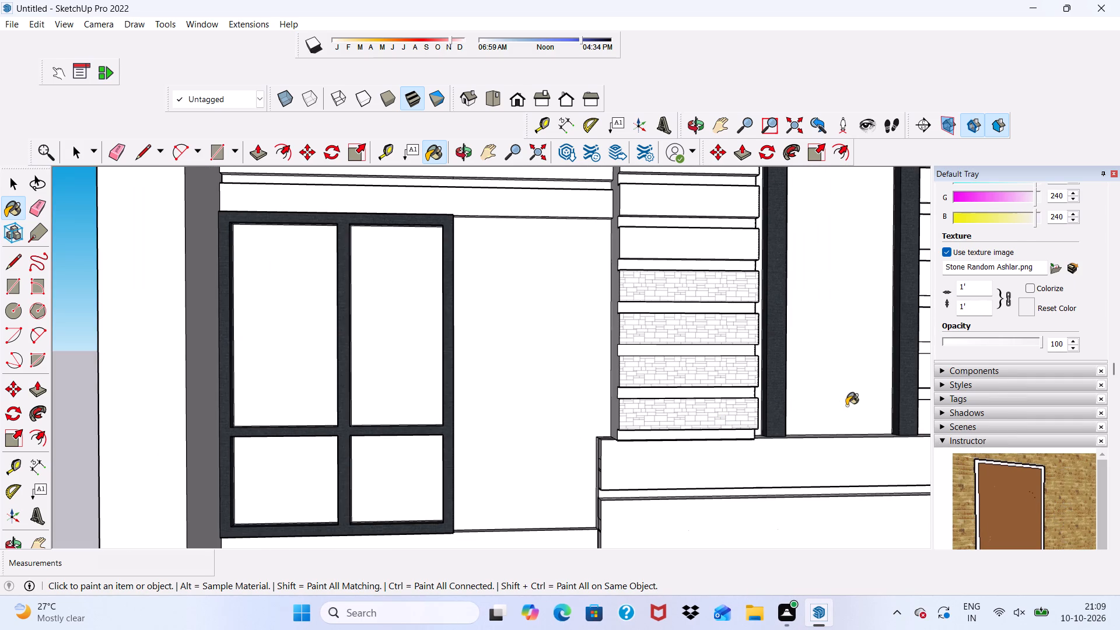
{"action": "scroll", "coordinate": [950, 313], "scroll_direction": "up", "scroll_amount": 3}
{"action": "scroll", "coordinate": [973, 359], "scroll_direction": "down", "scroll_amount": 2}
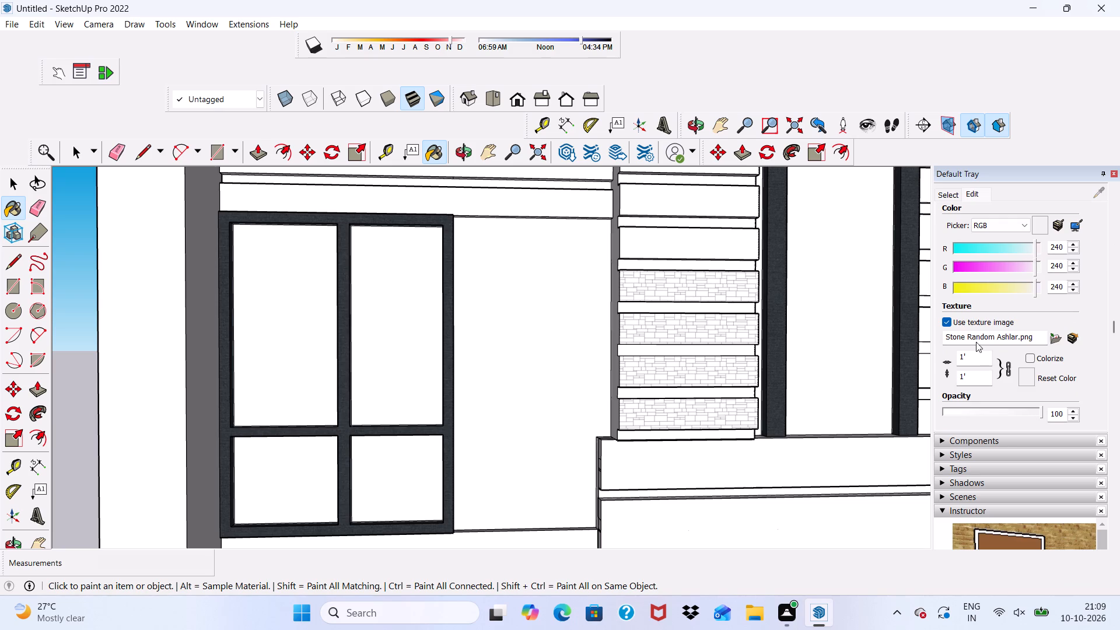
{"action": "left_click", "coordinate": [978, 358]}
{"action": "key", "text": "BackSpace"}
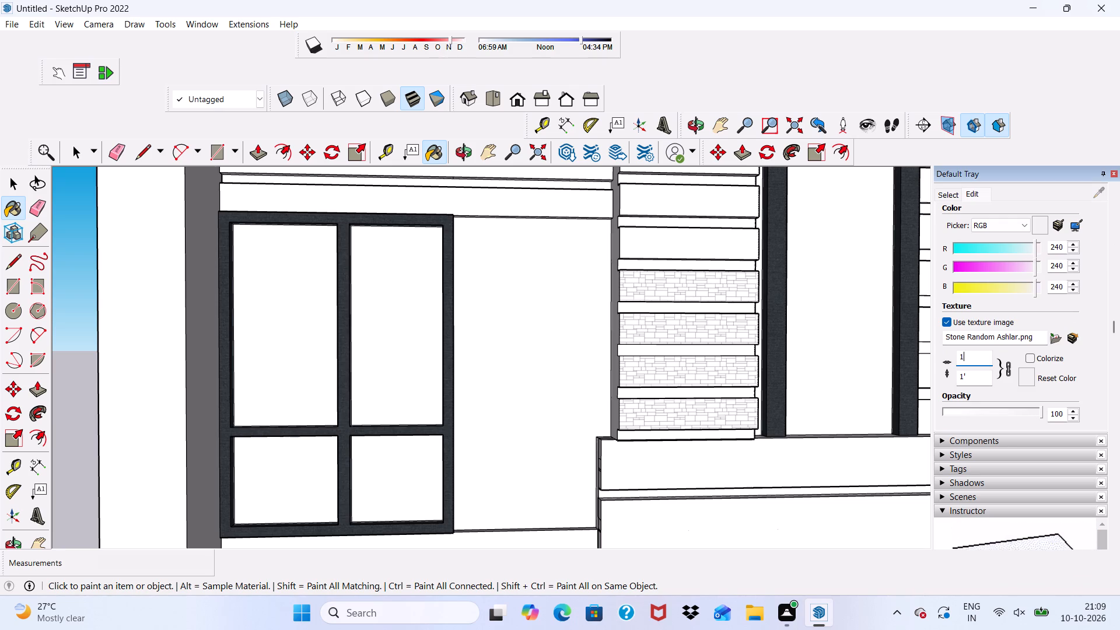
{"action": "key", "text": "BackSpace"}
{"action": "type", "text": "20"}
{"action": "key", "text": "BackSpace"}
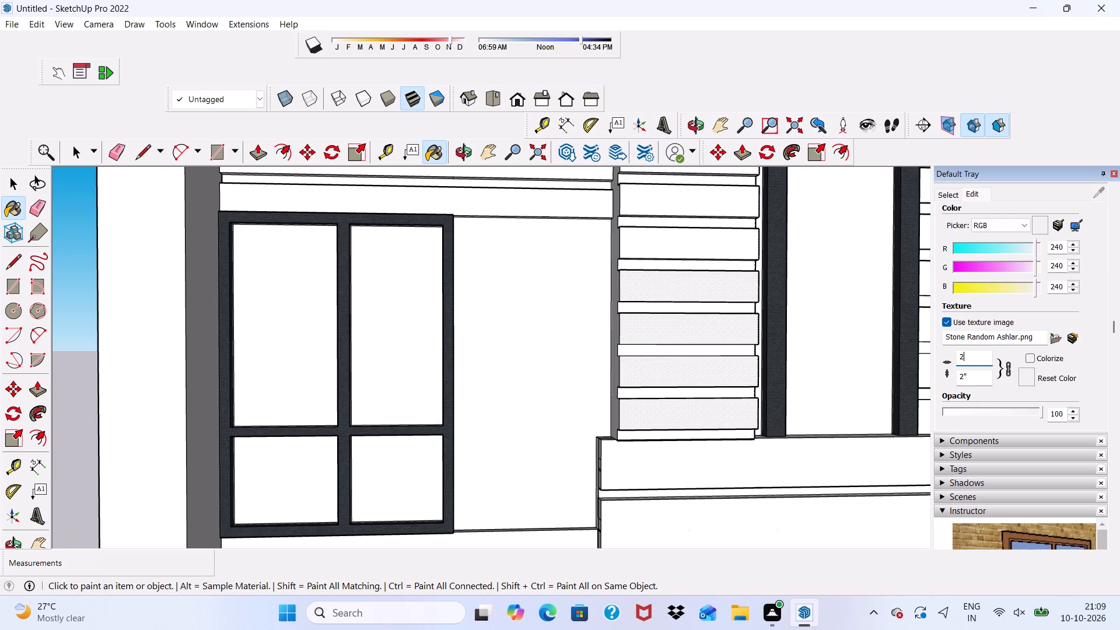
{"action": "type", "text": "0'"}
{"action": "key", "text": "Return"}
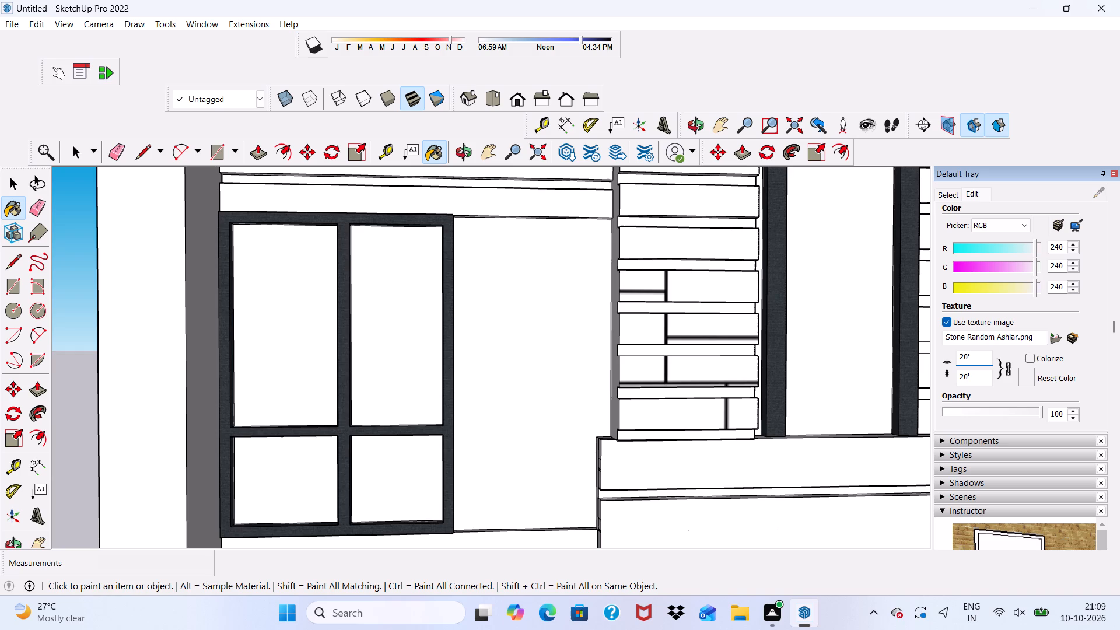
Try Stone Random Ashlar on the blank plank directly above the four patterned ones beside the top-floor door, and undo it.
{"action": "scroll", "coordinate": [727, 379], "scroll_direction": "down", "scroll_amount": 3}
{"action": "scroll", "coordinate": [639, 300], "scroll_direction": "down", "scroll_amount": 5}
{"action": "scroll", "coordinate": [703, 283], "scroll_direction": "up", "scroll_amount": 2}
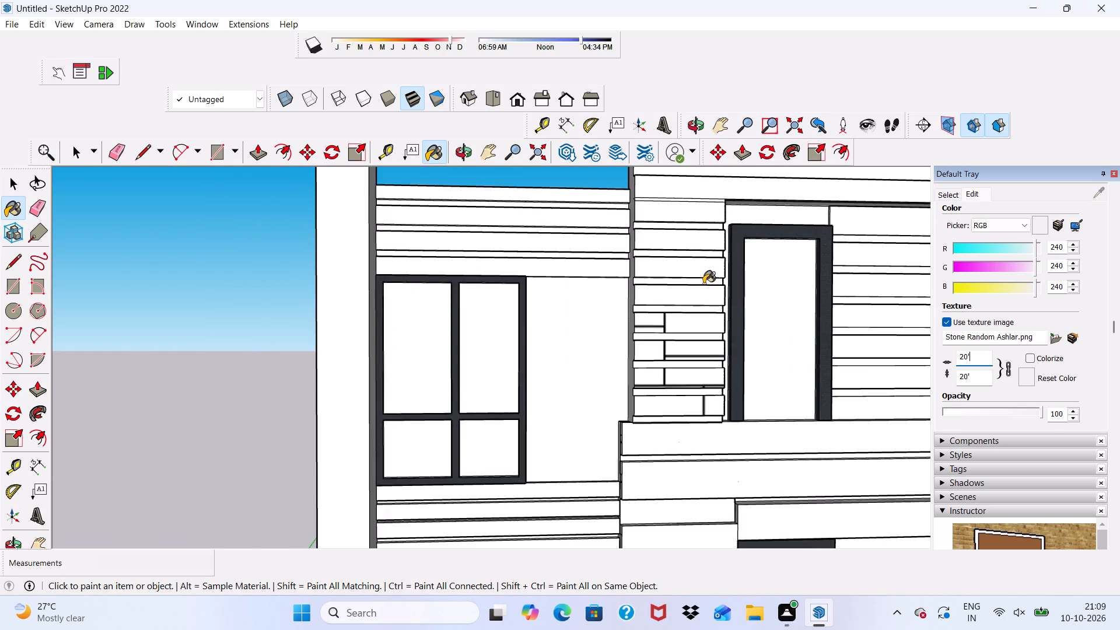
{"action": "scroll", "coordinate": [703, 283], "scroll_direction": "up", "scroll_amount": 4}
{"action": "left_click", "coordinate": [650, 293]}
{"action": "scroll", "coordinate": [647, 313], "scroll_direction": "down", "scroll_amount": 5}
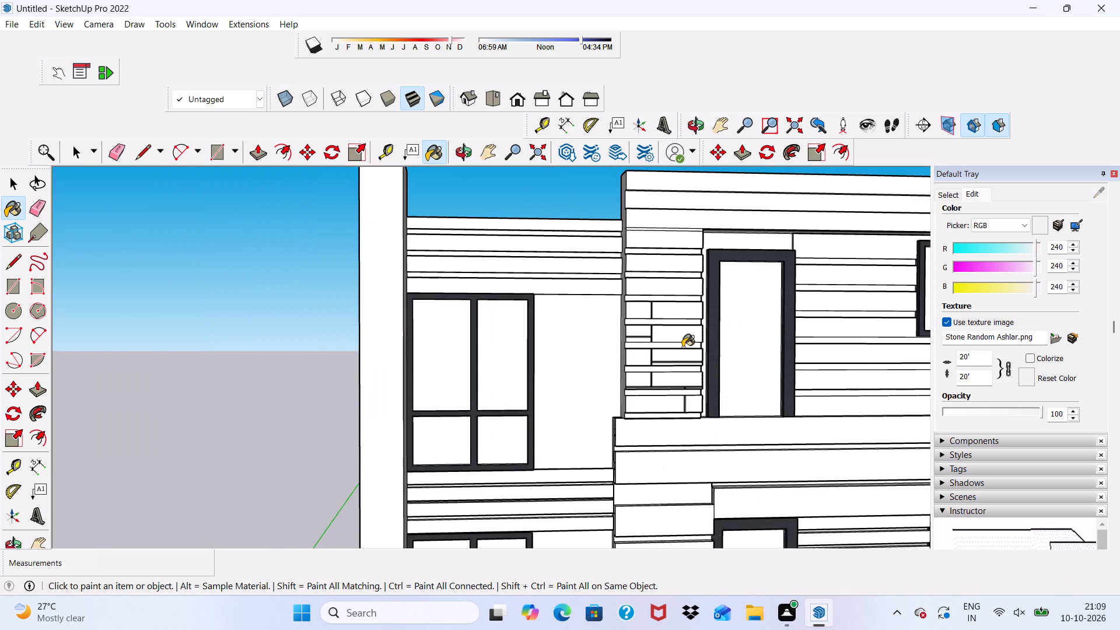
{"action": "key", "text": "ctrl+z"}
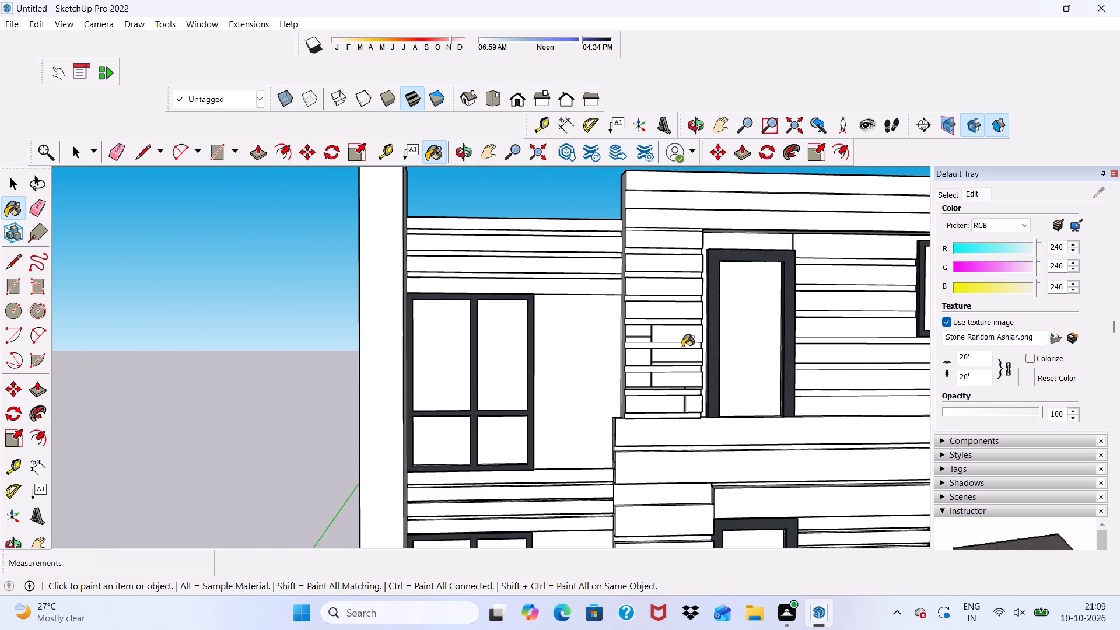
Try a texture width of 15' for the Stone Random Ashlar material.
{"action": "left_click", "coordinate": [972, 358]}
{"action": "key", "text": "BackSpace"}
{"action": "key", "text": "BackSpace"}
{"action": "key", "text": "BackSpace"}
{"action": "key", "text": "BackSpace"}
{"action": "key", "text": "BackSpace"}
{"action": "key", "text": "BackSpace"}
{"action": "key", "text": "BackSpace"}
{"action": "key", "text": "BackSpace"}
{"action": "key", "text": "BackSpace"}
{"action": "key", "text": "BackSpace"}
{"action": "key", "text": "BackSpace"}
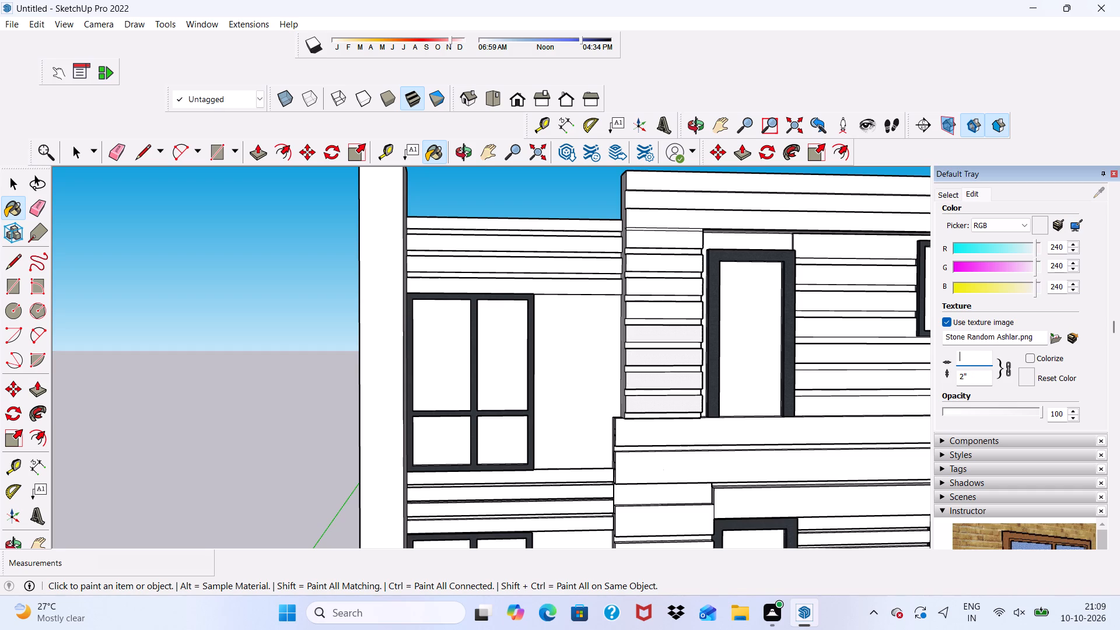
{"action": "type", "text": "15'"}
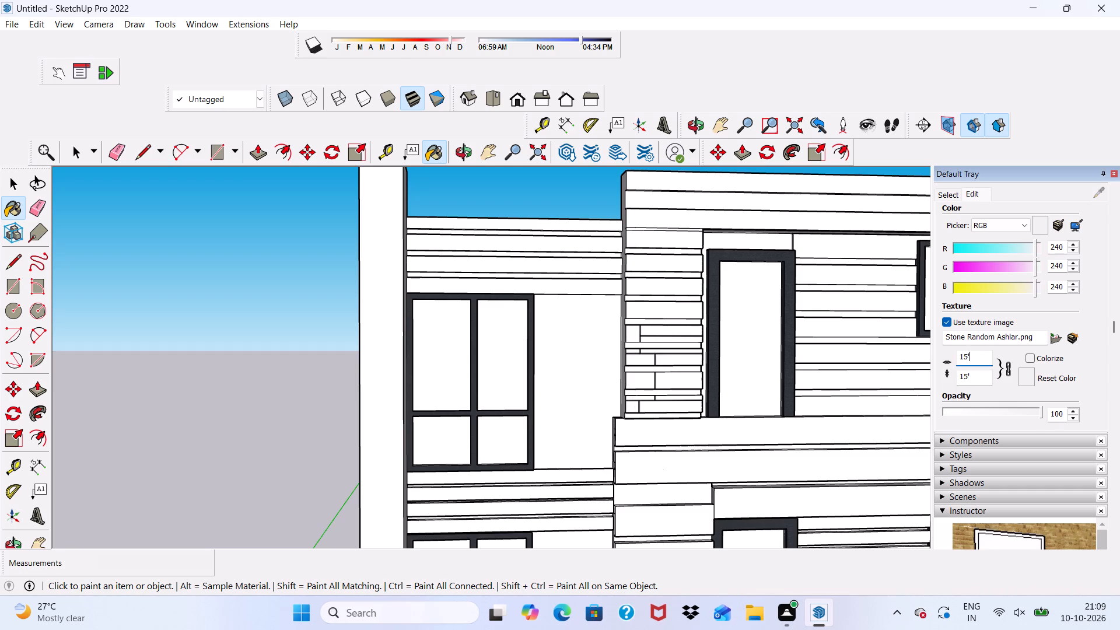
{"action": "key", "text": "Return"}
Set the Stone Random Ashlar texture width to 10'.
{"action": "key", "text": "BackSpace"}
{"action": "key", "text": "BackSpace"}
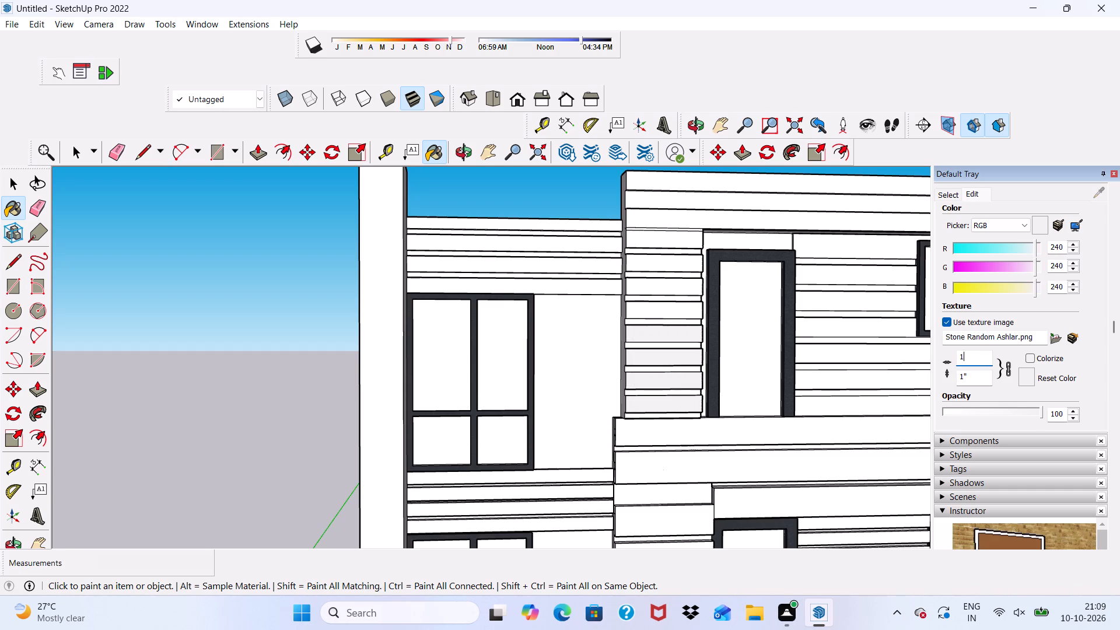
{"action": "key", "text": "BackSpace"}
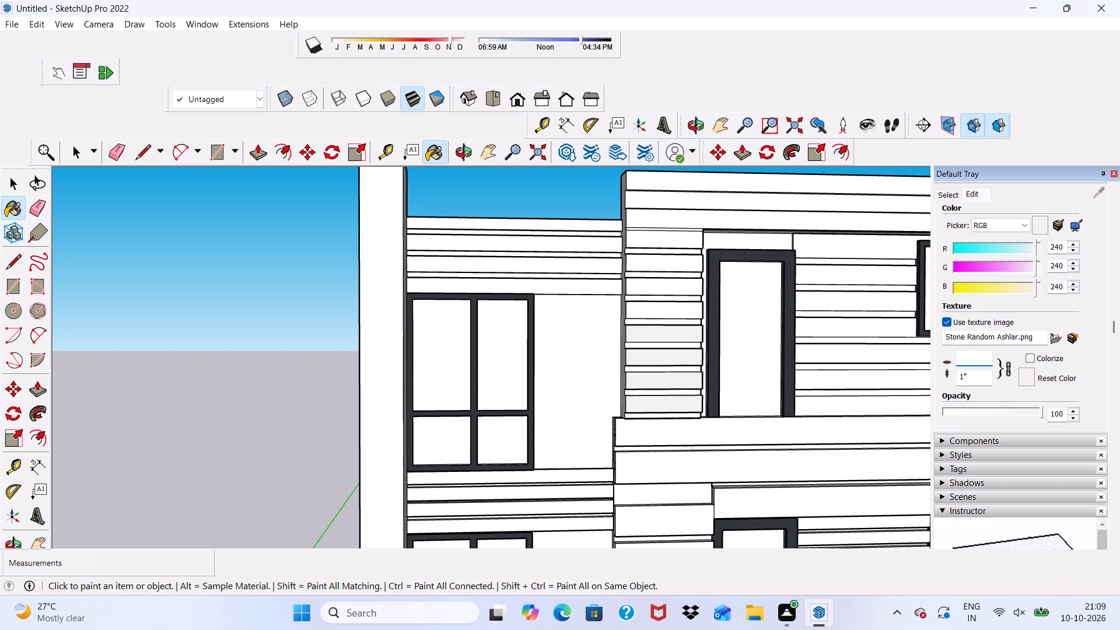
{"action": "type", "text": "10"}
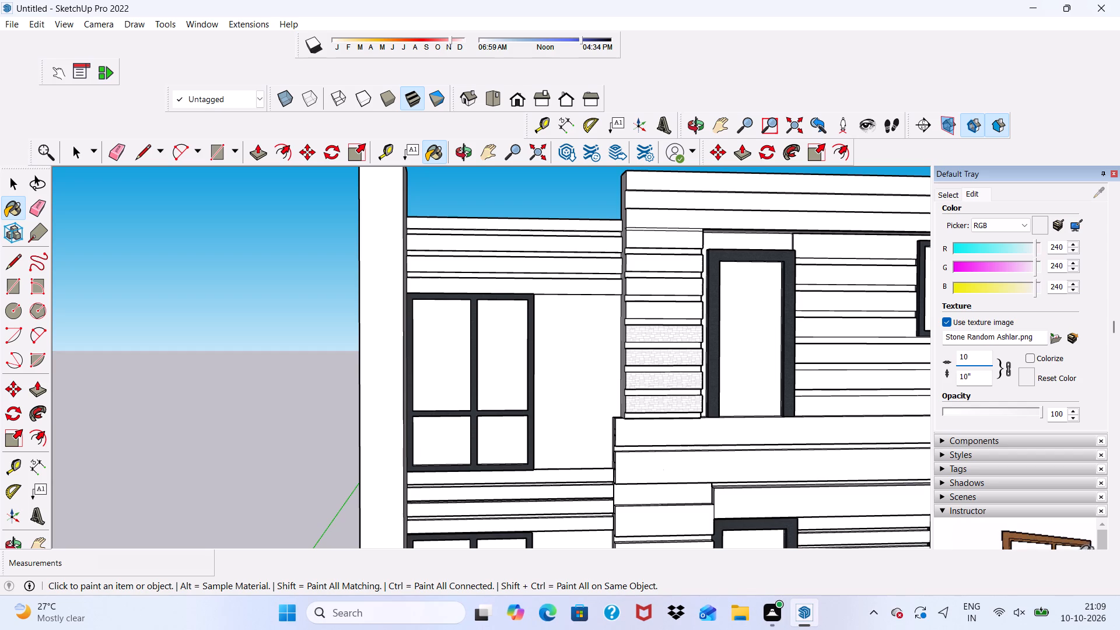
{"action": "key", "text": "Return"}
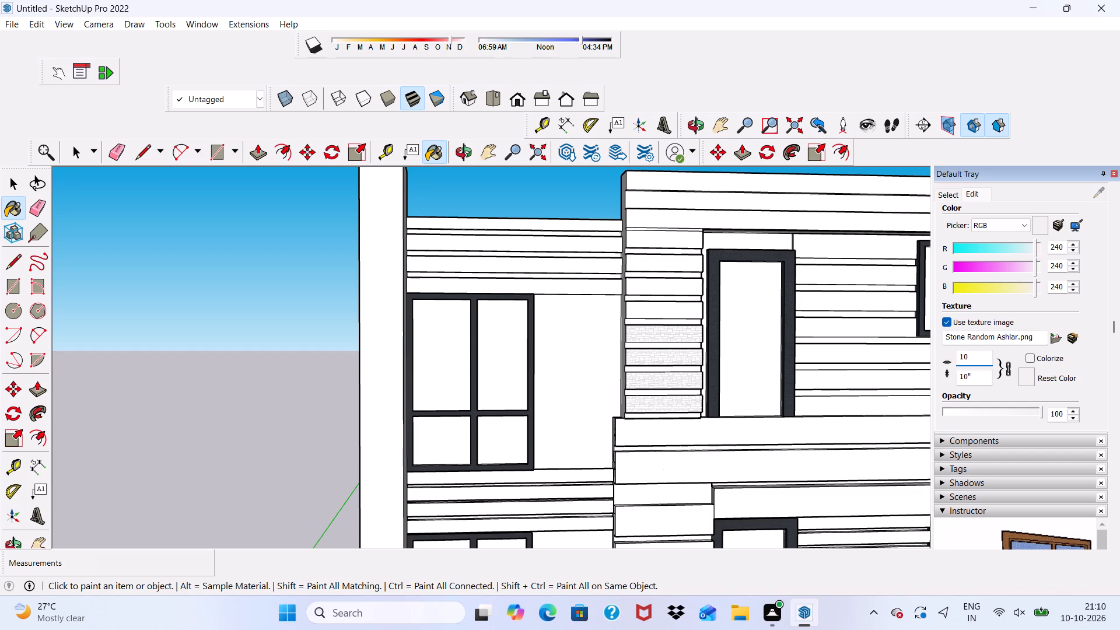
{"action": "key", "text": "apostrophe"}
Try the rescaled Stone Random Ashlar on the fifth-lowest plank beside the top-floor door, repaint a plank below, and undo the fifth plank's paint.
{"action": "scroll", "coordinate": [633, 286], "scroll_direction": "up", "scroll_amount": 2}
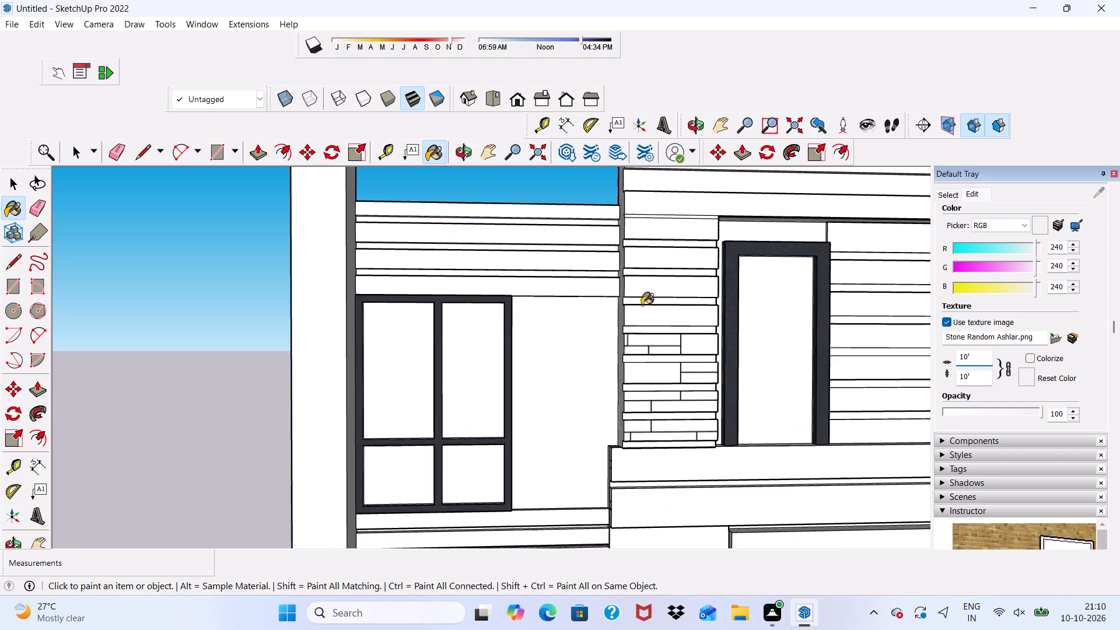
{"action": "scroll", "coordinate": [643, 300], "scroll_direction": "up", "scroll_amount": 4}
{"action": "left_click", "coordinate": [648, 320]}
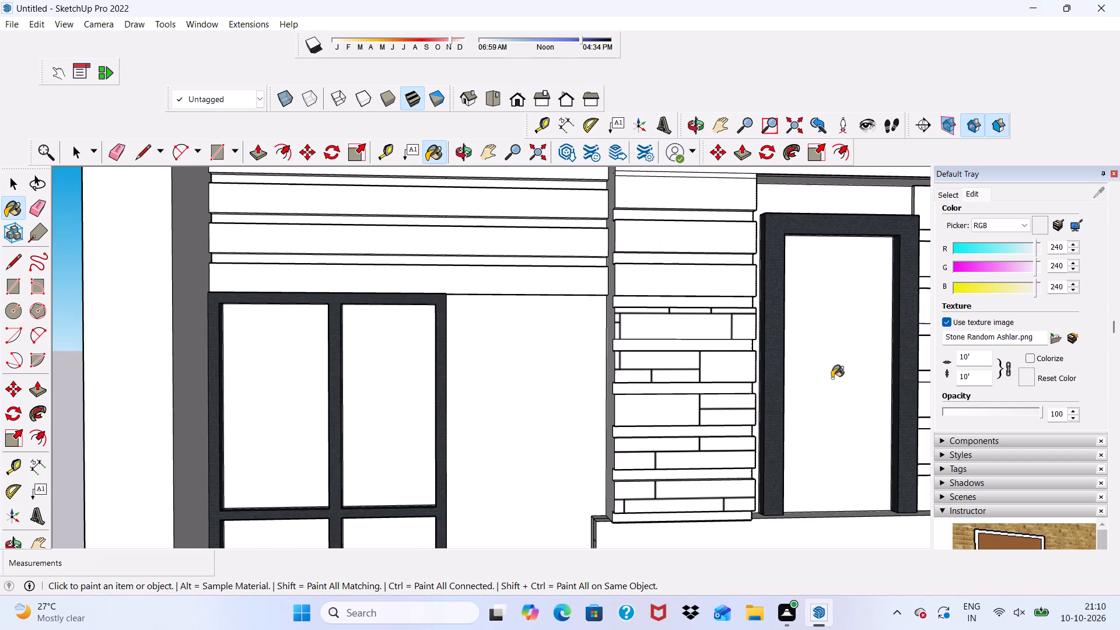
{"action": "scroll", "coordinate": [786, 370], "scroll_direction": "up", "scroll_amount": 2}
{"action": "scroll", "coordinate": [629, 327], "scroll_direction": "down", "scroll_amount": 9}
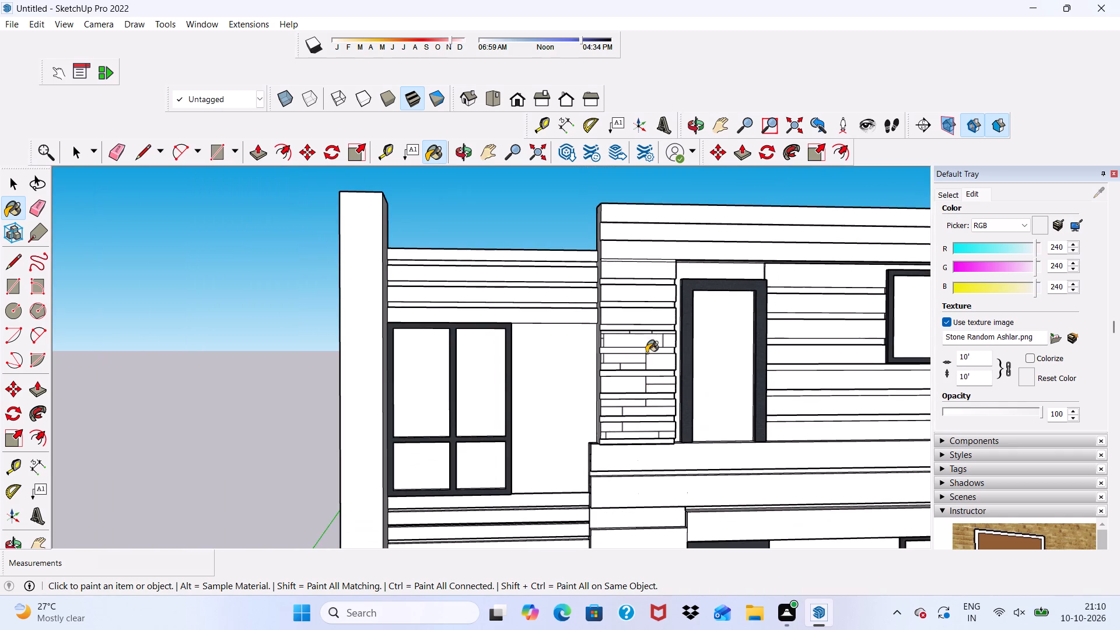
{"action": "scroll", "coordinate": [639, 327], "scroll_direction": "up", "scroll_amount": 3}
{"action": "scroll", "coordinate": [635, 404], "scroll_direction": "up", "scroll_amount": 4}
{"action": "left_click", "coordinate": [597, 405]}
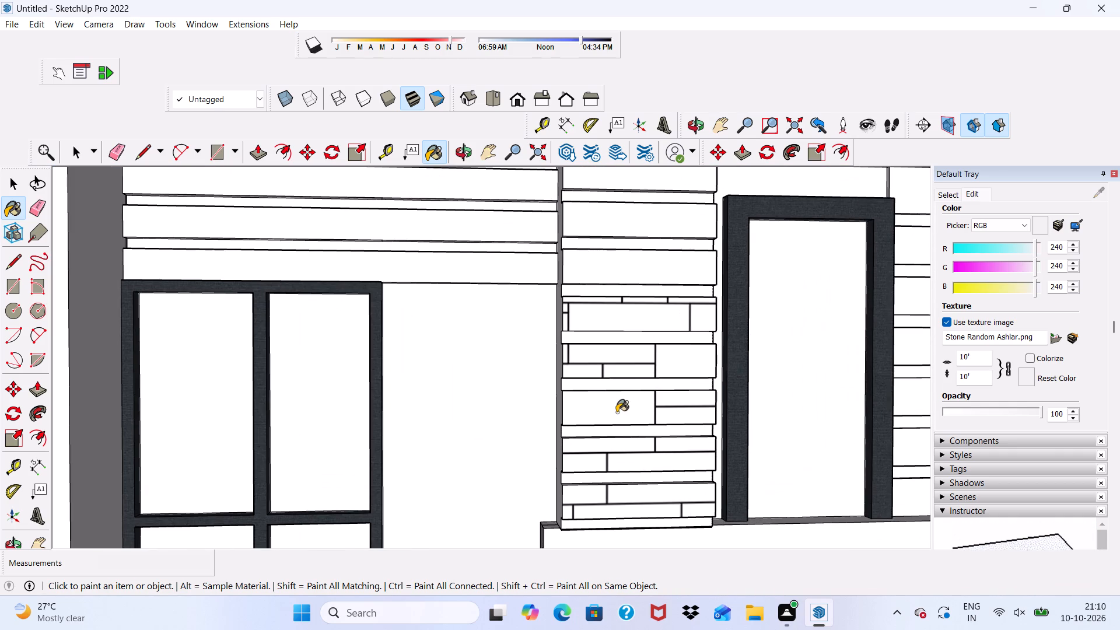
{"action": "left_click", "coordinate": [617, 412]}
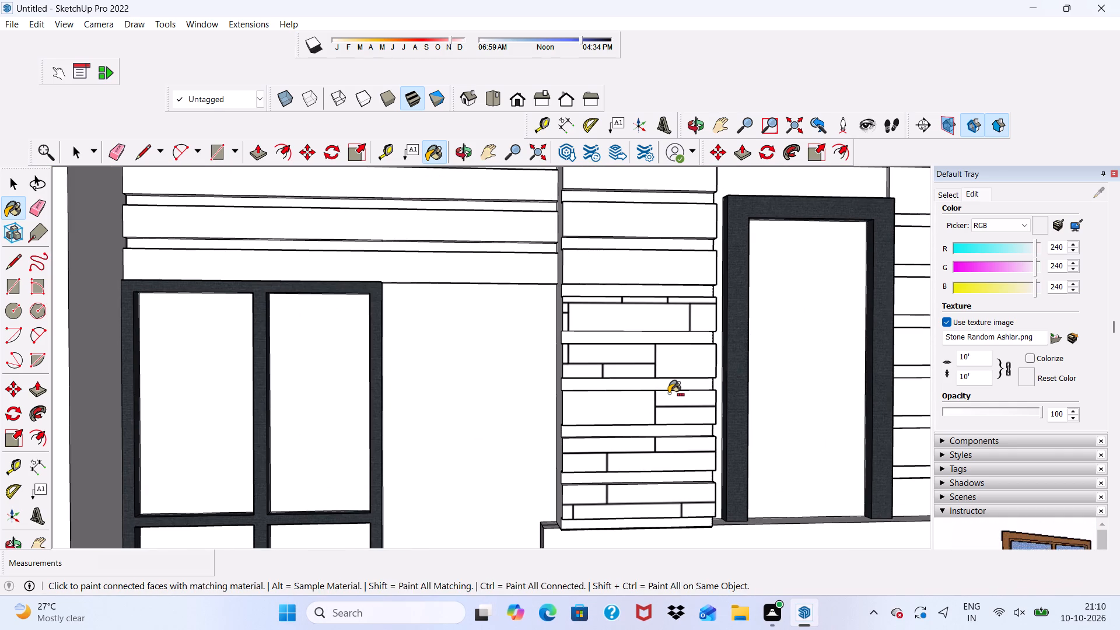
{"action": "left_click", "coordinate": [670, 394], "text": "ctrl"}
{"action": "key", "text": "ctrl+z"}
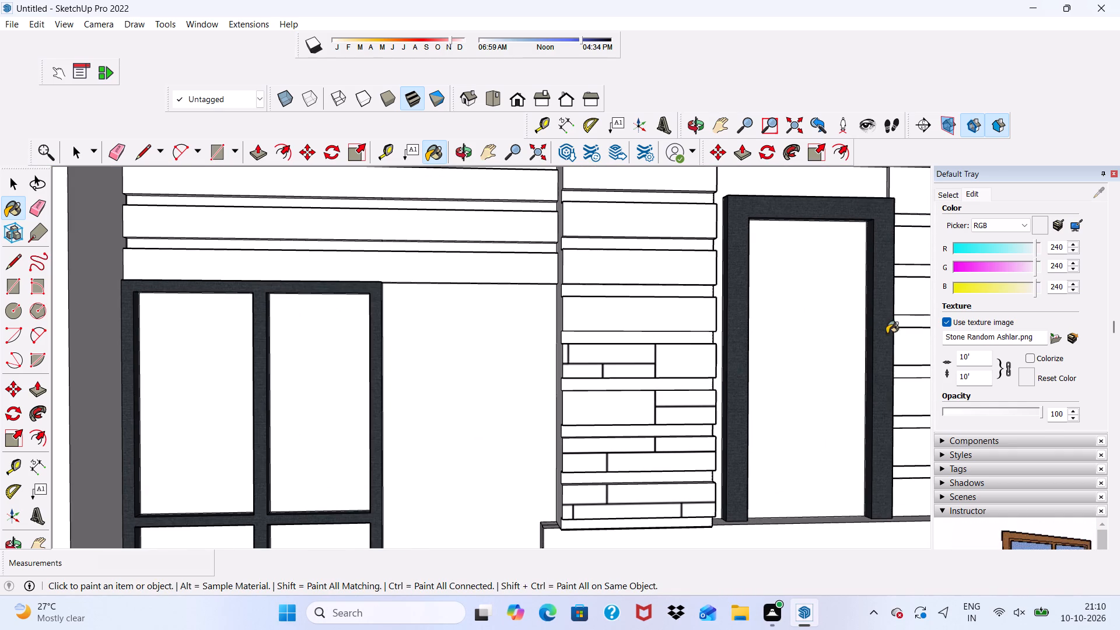
Set the Stone Random Ashlar texture width to 6'.
{"action": "left_click", "coordinate": [974, 357]}
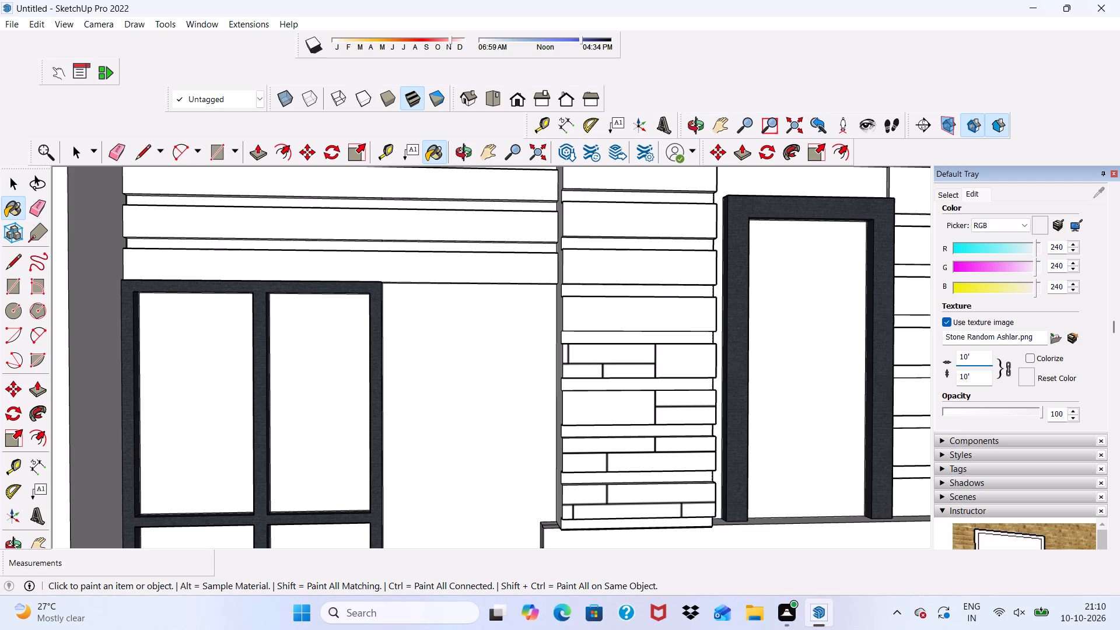
{"action": "key", "text": "BackSpace"}
{"action": "type", "text": "5'"}
{"action": "key", "text": "Return"}
{"action": "key", "text": "BackSpace"}
{"action": "key", "text": "BackSpace"}
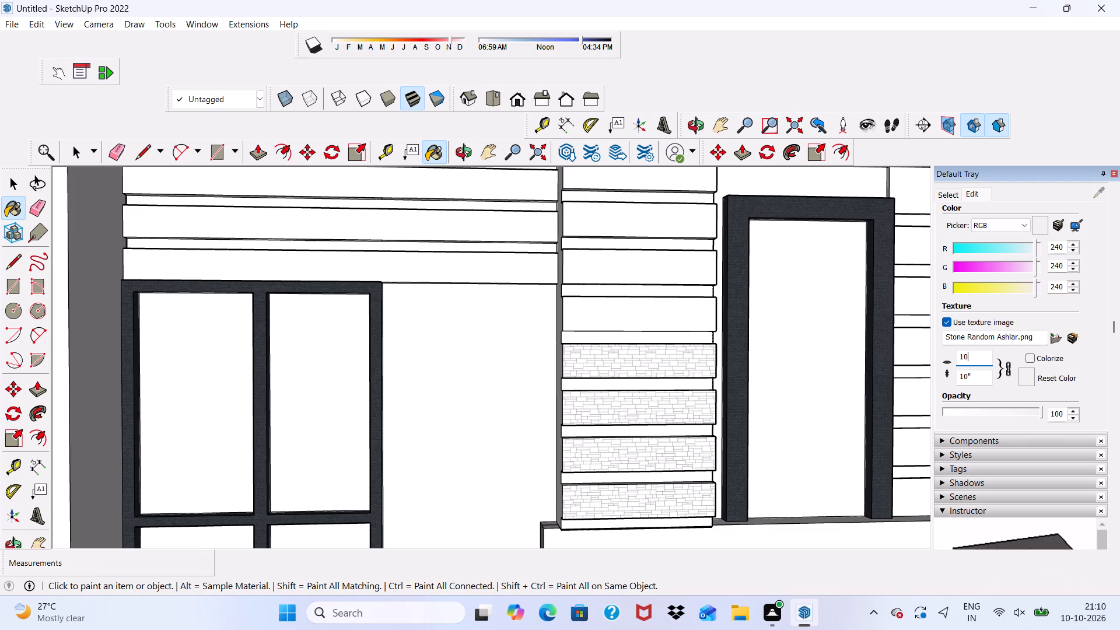
{"action": "key", "text": "BackSpace"}
{"action": "key", "text": "BackSpace"}
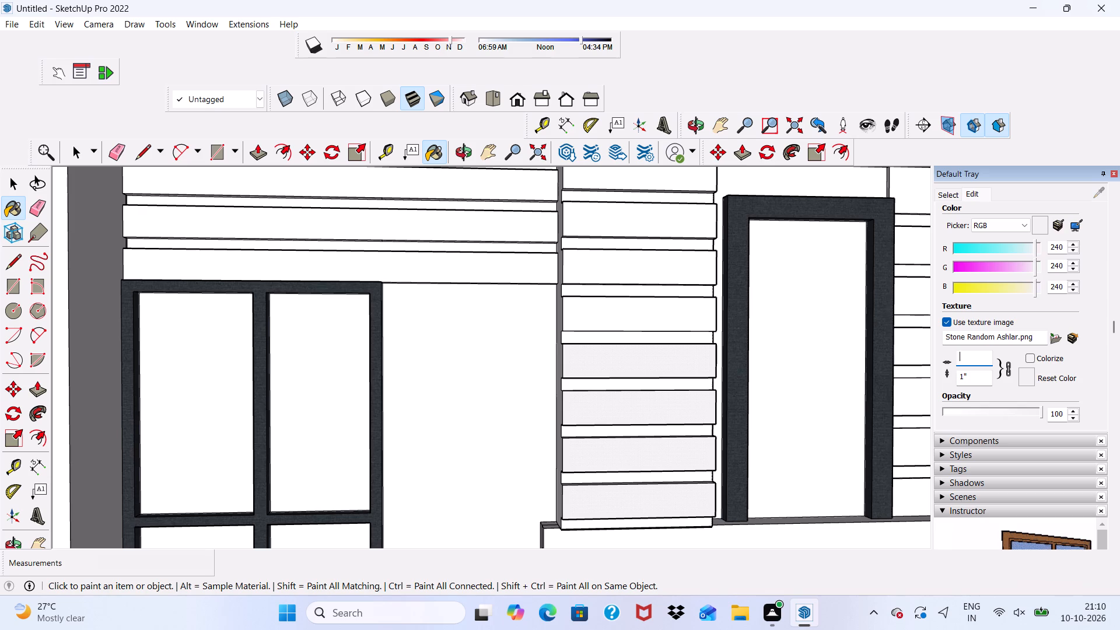
{"action": "key", "text": "2"}
{"action": "key", "text": "BackSpace"}
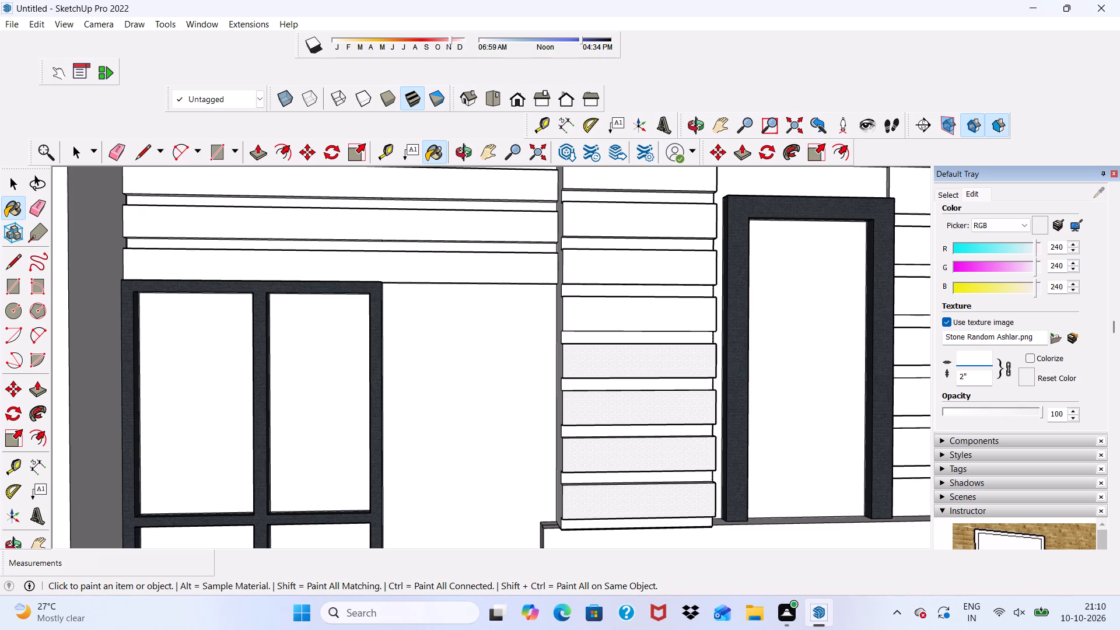
{"action": "key", "text": "6"}
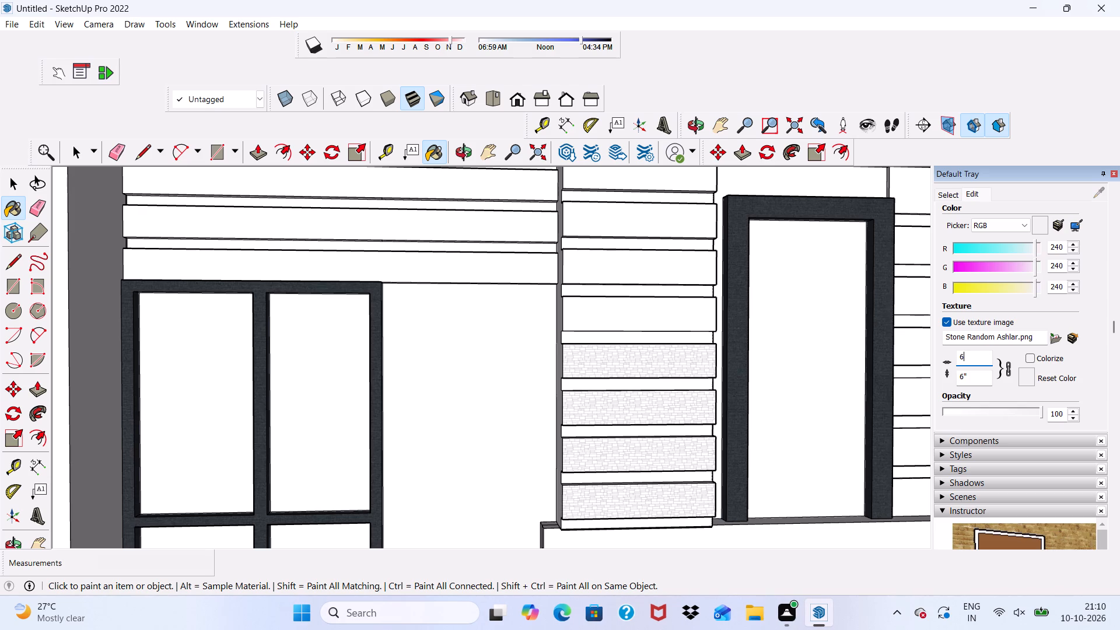
{"action": "key", "text": "apostrophe"}
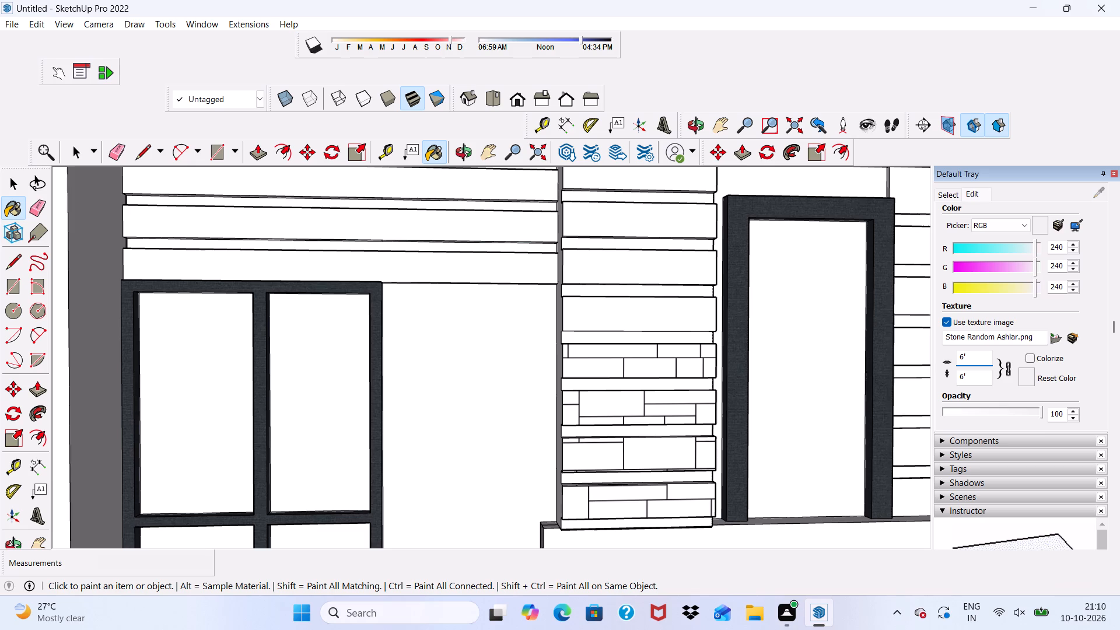
Apply Stone Random Ashlar to the four remaining blank planks in the narrow column beside the top-floor door.
{"action": "left_click", "coordinate": [677, 312]}
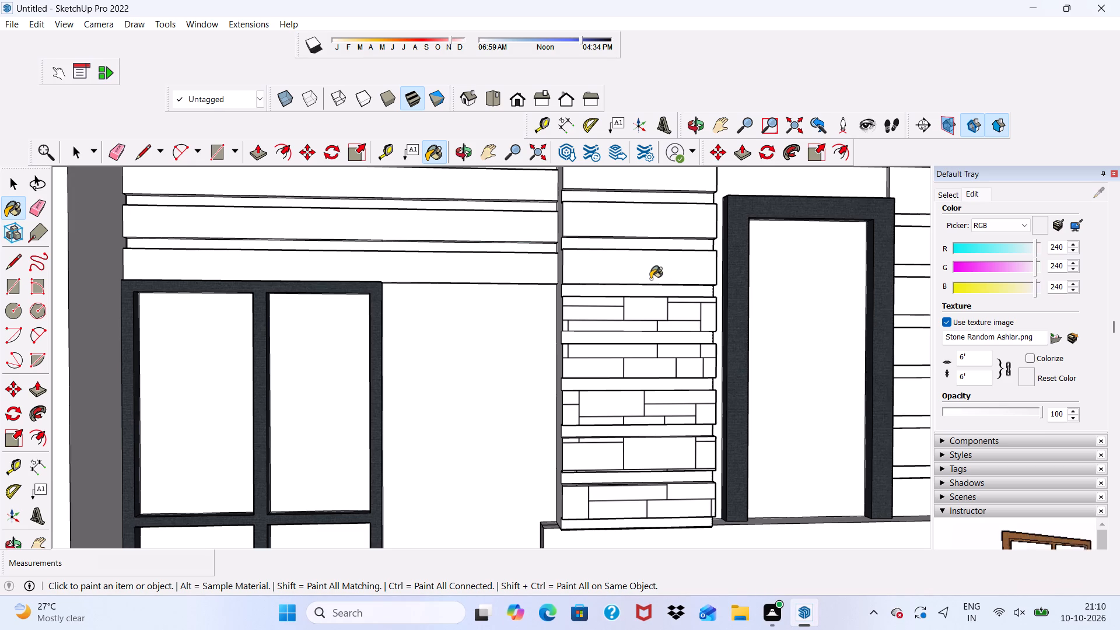
{"action": "left_click", "coordinate": [650, 272]}
{"action": "scroll", "coordinate": [651, 277], "scroll_direction": "down", "scroll_amount": 8}
{"action": "scroll", "coordinate": [656, 326], "scroll_direction": "down", "scroll_amount": 3}
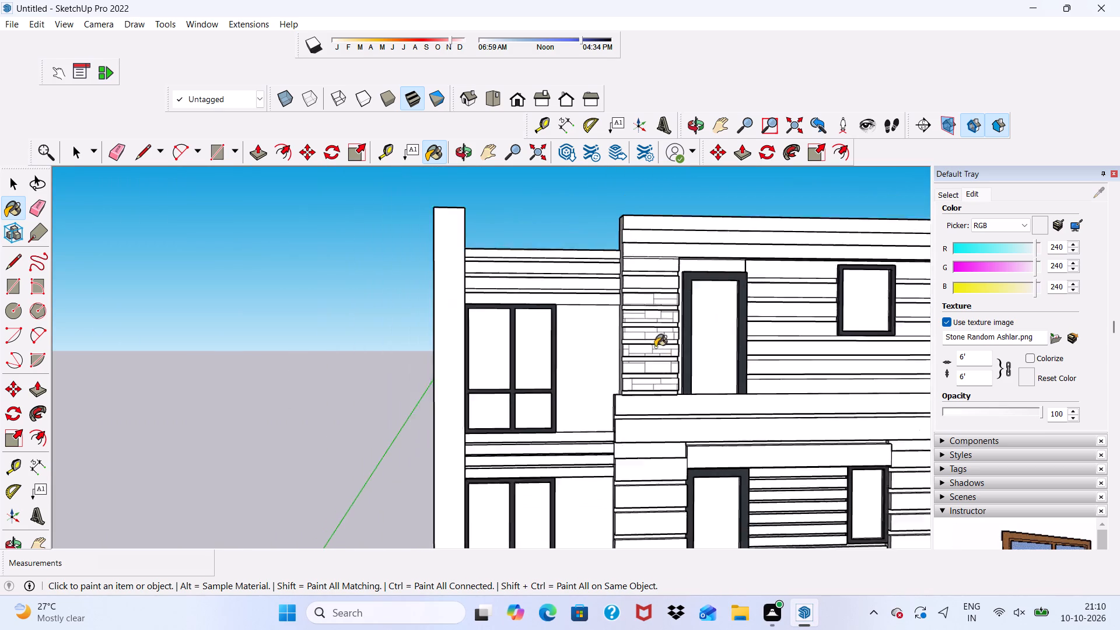
{"action": "scroll", "coordinate": [655, 347], "scroll_direction": "down", "scroll_amount": 2}
{"action": "scroll", "coordinate": [647, 289], "scroll_direction": "up", "scroll_amount": 9}
{"action": "left_click", "coordinate": [647, 297]}
{"action": "left_click", "coordinate": [645, 279]}
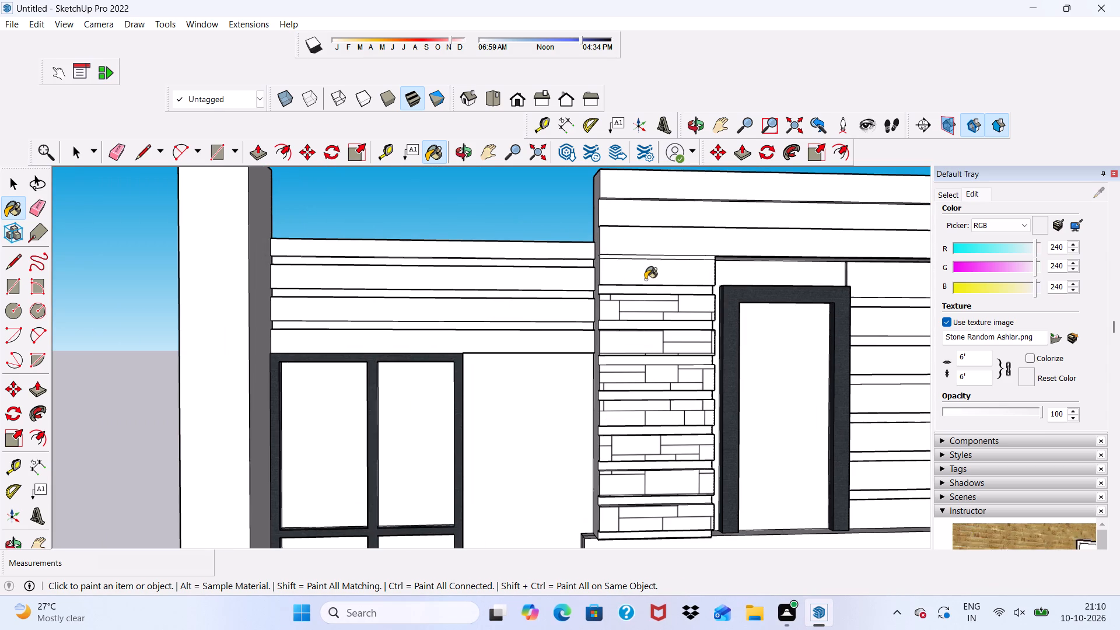
Apply Stone Random Ashlar to the three long parapet bands above the top-floor door.
{"action": "left_click", "coordinate": [658, 240]}
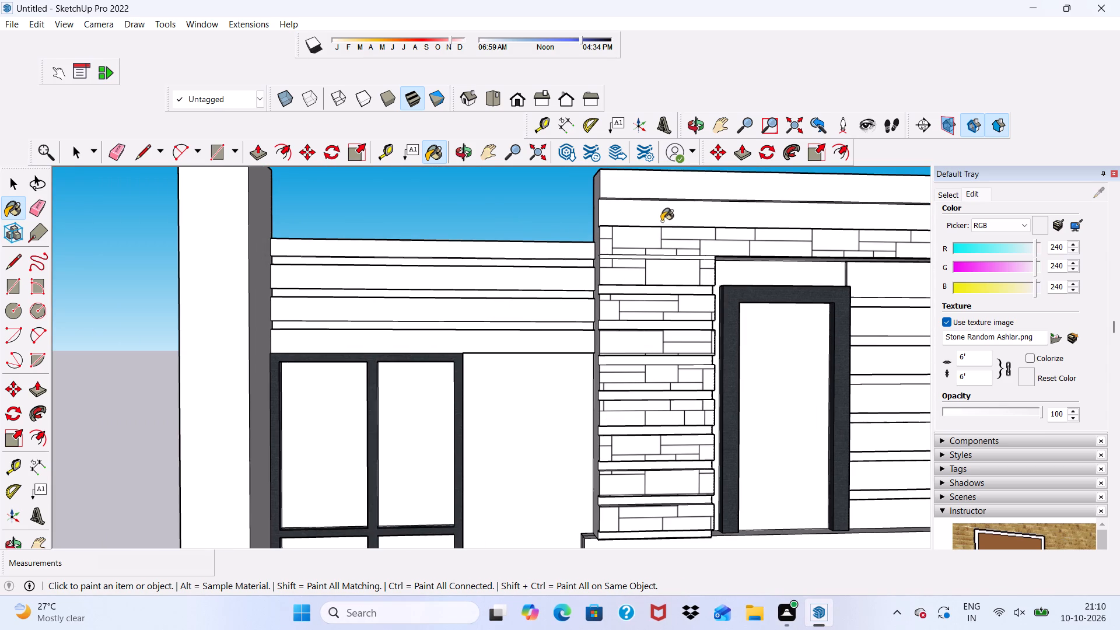
{"action": "left_click", "coordinate": [662, 220]}
{"action": "left_click", "coordinate": [670, 184]}
Apply Stone Random Ashlar to the seven wall planks on the window side of the top-floor door, working downwards.
{"action": "scroll", "coordinate": [603, 218], "scroll_direction": "down", "scroll_amount": 5}
{"action": "scroll", "coordinate": [902, 237], "scroll_direction": "up", "scroll_amount": 2}
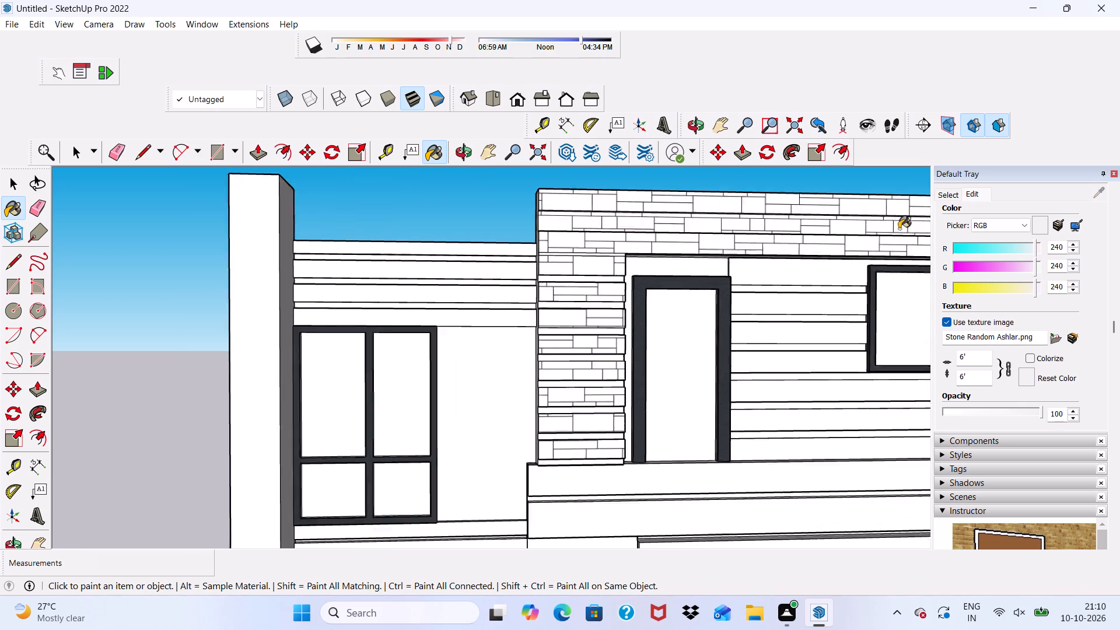
{"action": "scroll", "coordinate": [899, 229], "scroll_direction": "up", "scroll_amount": 2}
{"action": "scroll", "coordinate": [746, 306], "scroll_direction": "up", "scroll_amount": 3}
{"action": "left_click", "coordinate": [746, 278]}
{"action": "scroll", "coordinate": [750, 311], "scroll_direction": "up", "scroll_amount": 3}
{"action": "left_click", "coordinate": [750, 318]}
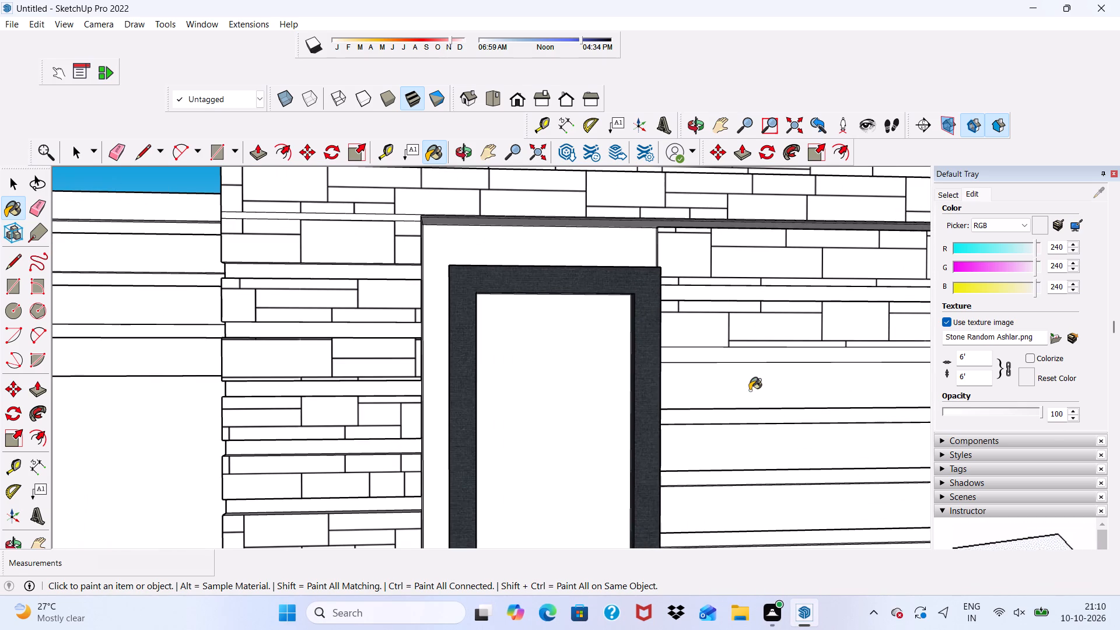
{"action": "left_click", "coordinate": [750, 390]}
{"action": "scroll", "coordinate": [627, 287], "scroll_direction": "down", "scroll_amount": 10}
{"action": "scroll", "coordinate": [665, 359], "scroll_direction": "up", "scroll_amount": 5}
{"action": "left_click", "coordinate": [656, 359]}
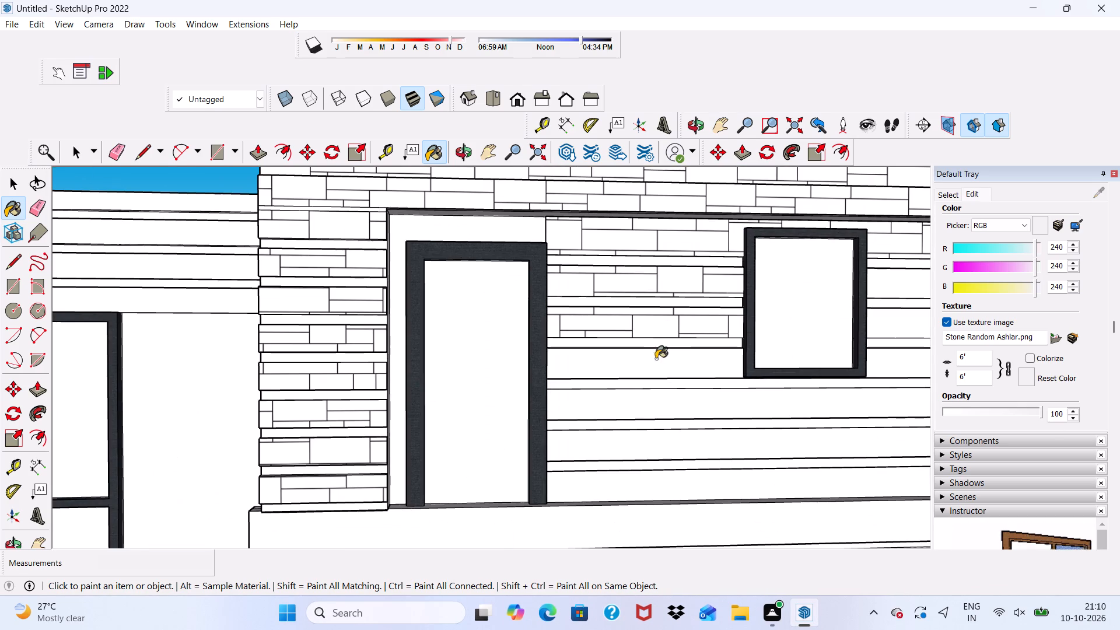
{"action": "scroll", "coordinate": [648, 412], "scroll_direction": "up", "scroll_amount": 1}
{"action": "left_click", "coordinate": [647, 411]}
{"action": "left_click", "coordinate": [649, 442]}
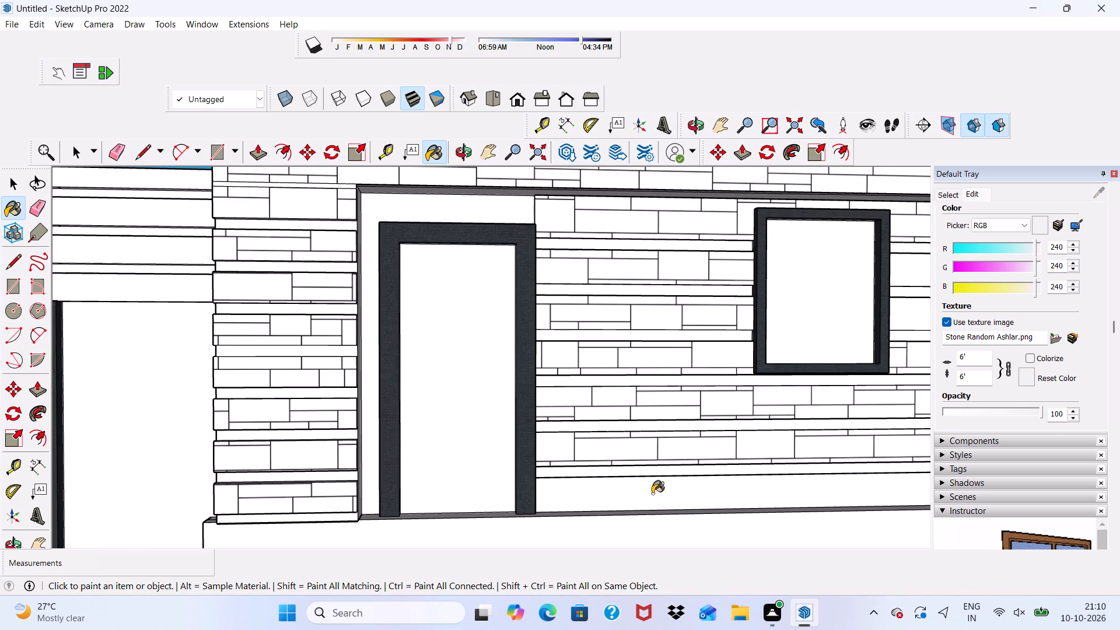
{"action": "left_click", "coordinate": [652, 494]}
Apply Stone Random Ashlar to the two blank planks between the top-floor window and the building's outer corner.
{"action": "scroll", "coordinate": [428, 392], "scroll_direction": "down", "scroll_amount": 7}
{"action": "scroll", "coordinate": [833, 401], "scroll_direction": "up", "scroll_amount": 7}
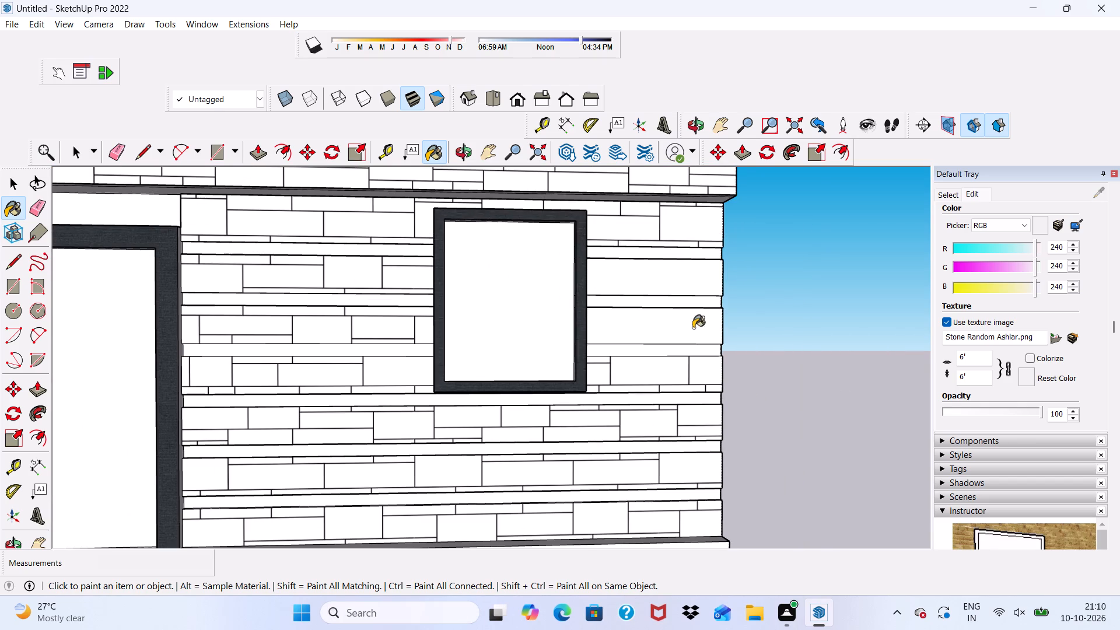
{"action": "left_click", "coordinate": [693, 328]}
{"action": "left_click", "coordinate": [668, 275]}
Apply Stone Random Ashlar to the underside of the projecting parapet above the top-floor window and door.
{"action": "scroll", "coordinate": [668, 281], "scroll_direction": "down", "scroll_amount": 6}
{"action": "scroll", "coordinate": [695, 351], "scroll_direction": "down", "scroll_amount": 2}
{"action": "middle_click_drag", "start_coordinate": [695, 365], "coordinate": [443, 348]}
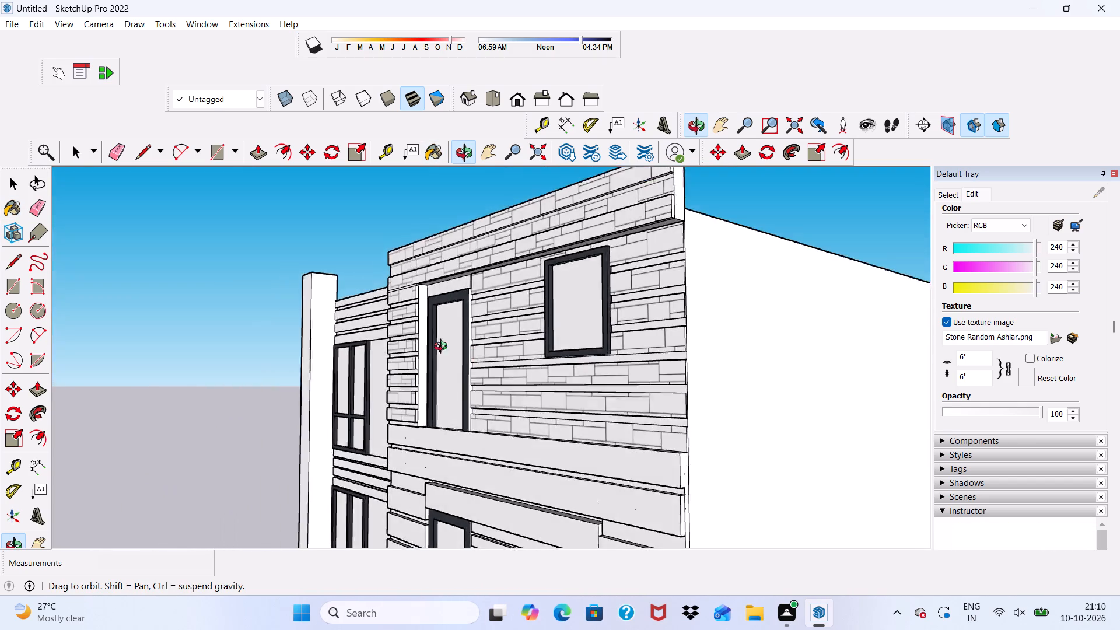
{"action": "middle_click_drag", "start_coordinate": [443, 348], "coordinate": [381, 250]}
{"action": "scroll", "coordinate": [482, 230], "scroll_direction": "up", "scroll_amount": 9}
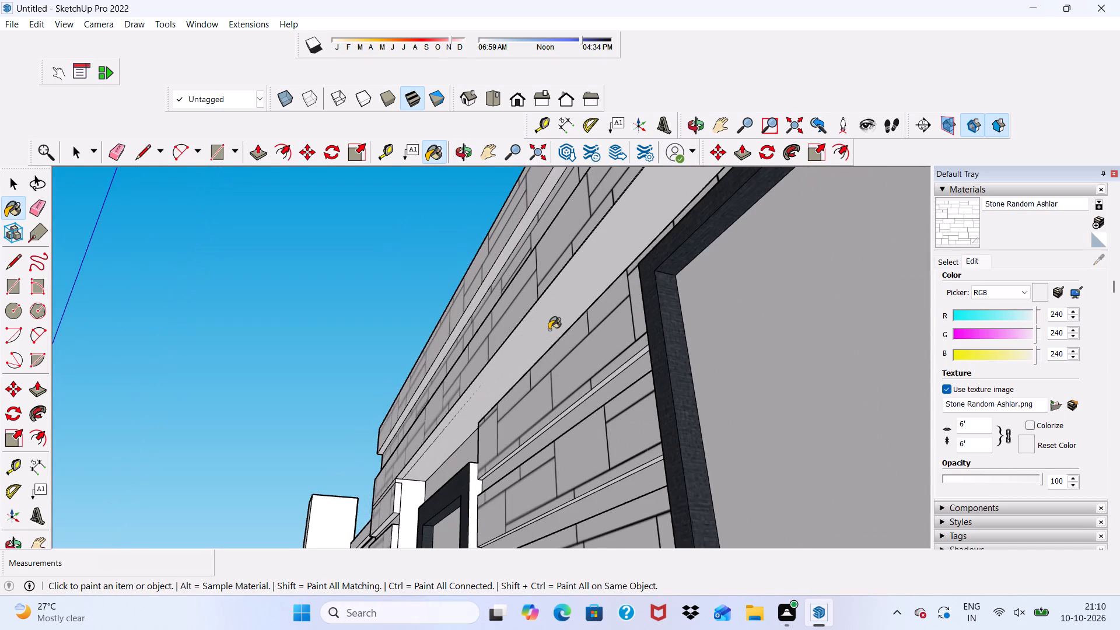
{"action": "left_click", "coordinate": [549, 330]}
Apply Stone Random Ashlar to the narrow underside strip between the parapet bands.
{"action": "scroll", "coordinate": [537, 331], "scroll_direction": "down", "scroll_amount": 5}
{"action": "middle_click_drag", "start_coordinate": [556, 372], "coordinate": [639, 498]}
{"action": "scroll", "coordinate": [582, 330], "scroll_direction": "up", "scroll_amount": 9}
{"action": "middle_click_drag", "start_coordinate": [567, 350], "coordinate": [653, 250]}
{"action": "scroll", "coordinate": [603, 216], "scroll_direction": "up", "scroll_amount": 7}
{"action": "left_click", "coordinate": [594, 197]}
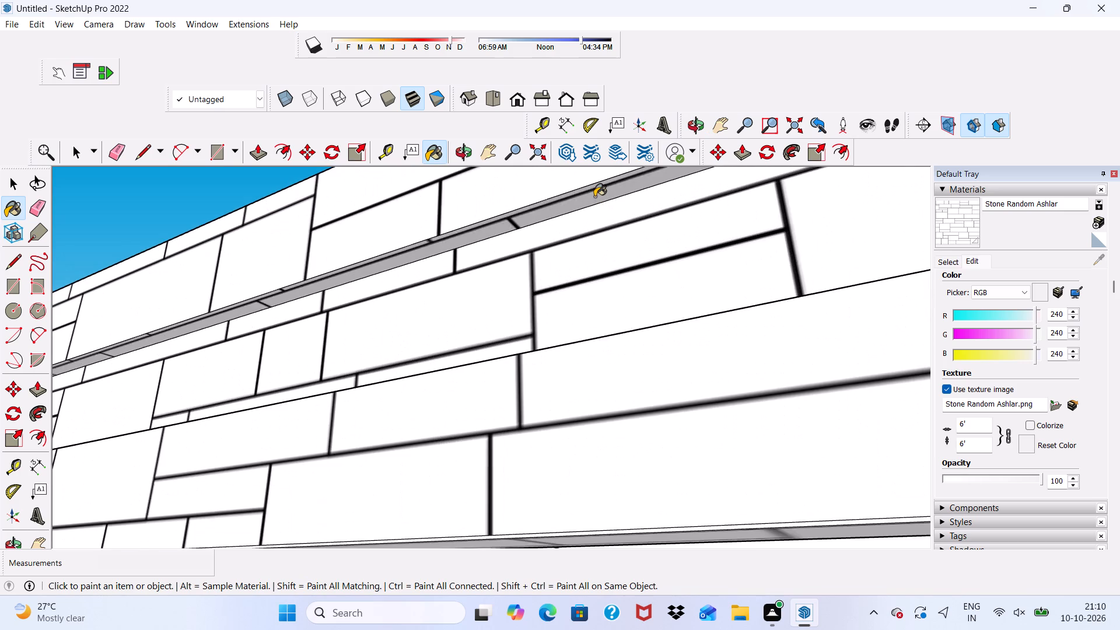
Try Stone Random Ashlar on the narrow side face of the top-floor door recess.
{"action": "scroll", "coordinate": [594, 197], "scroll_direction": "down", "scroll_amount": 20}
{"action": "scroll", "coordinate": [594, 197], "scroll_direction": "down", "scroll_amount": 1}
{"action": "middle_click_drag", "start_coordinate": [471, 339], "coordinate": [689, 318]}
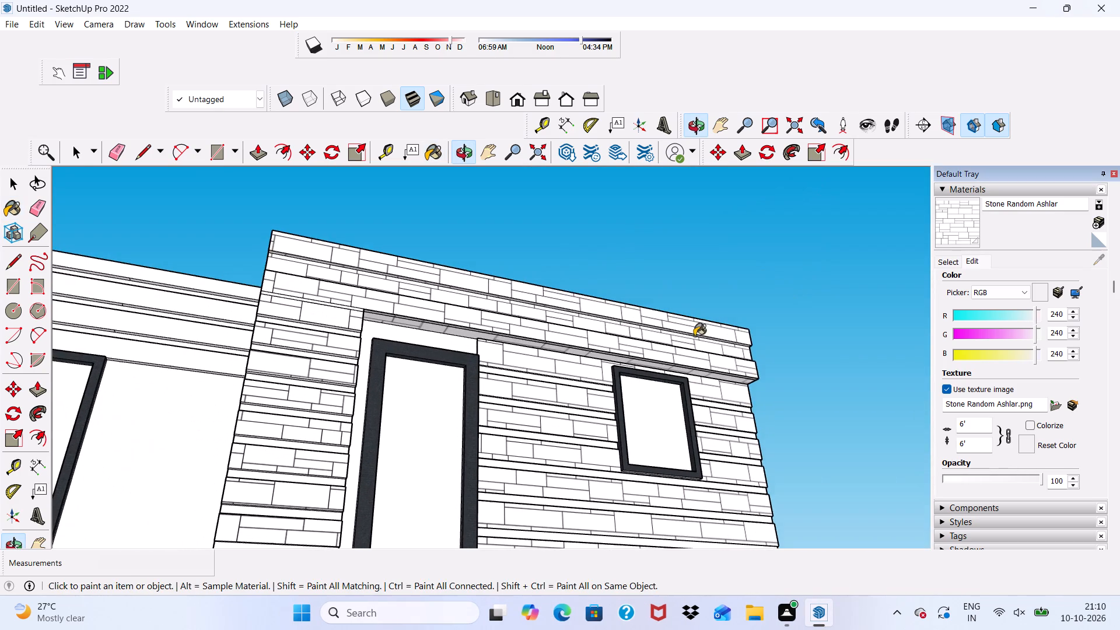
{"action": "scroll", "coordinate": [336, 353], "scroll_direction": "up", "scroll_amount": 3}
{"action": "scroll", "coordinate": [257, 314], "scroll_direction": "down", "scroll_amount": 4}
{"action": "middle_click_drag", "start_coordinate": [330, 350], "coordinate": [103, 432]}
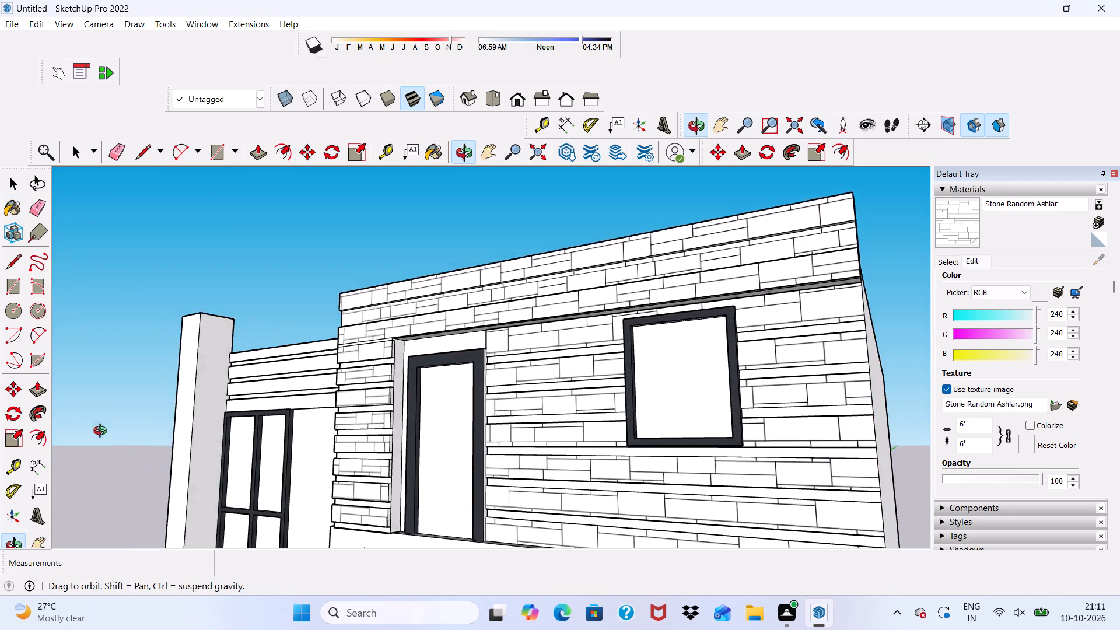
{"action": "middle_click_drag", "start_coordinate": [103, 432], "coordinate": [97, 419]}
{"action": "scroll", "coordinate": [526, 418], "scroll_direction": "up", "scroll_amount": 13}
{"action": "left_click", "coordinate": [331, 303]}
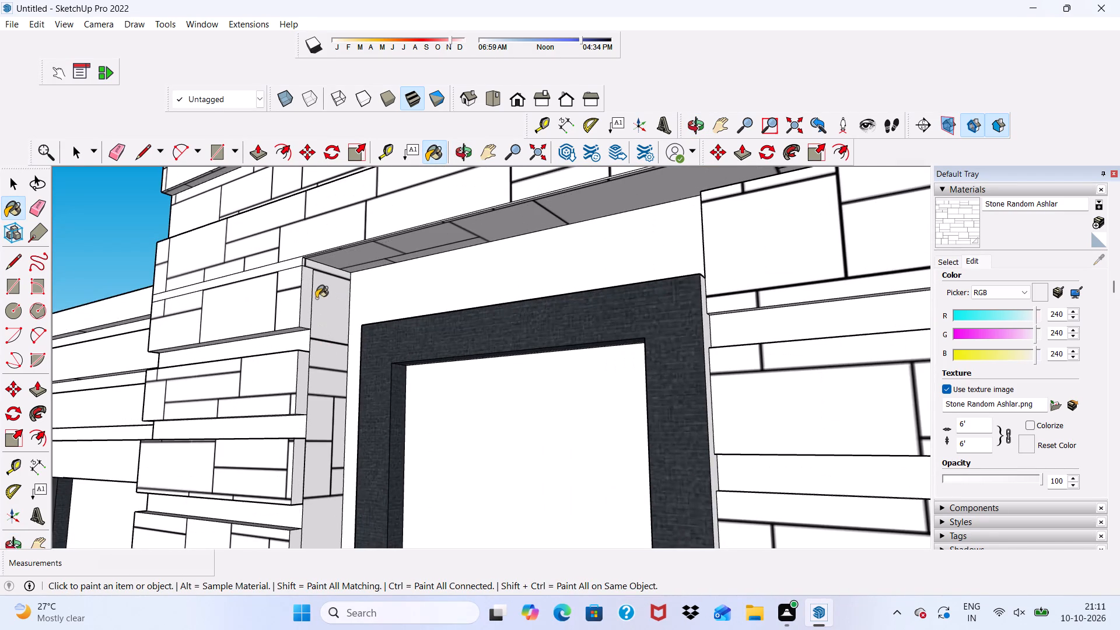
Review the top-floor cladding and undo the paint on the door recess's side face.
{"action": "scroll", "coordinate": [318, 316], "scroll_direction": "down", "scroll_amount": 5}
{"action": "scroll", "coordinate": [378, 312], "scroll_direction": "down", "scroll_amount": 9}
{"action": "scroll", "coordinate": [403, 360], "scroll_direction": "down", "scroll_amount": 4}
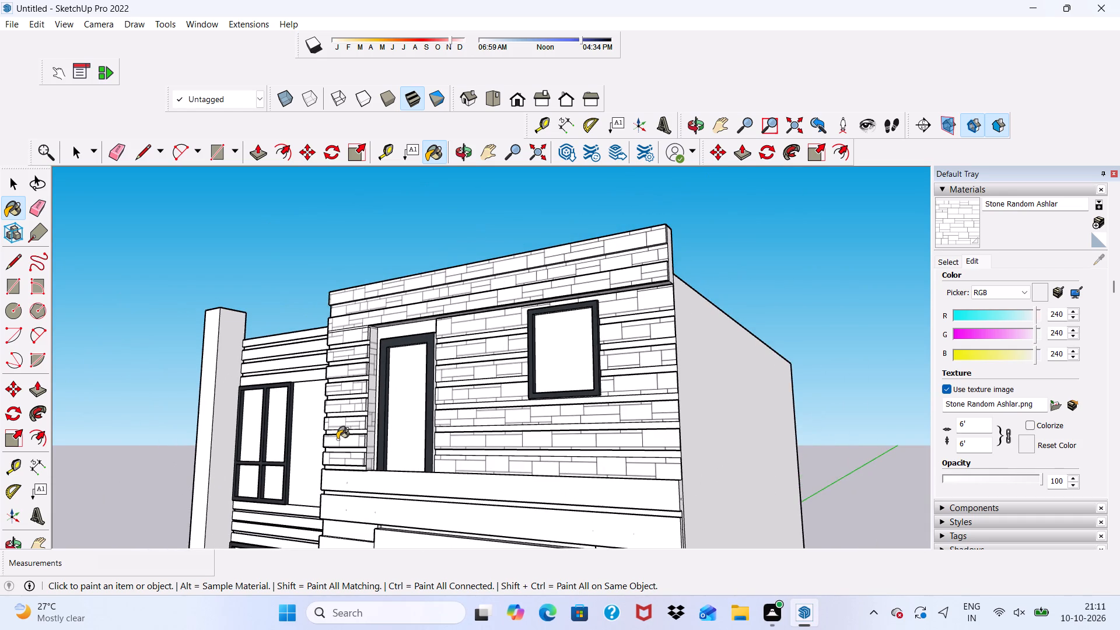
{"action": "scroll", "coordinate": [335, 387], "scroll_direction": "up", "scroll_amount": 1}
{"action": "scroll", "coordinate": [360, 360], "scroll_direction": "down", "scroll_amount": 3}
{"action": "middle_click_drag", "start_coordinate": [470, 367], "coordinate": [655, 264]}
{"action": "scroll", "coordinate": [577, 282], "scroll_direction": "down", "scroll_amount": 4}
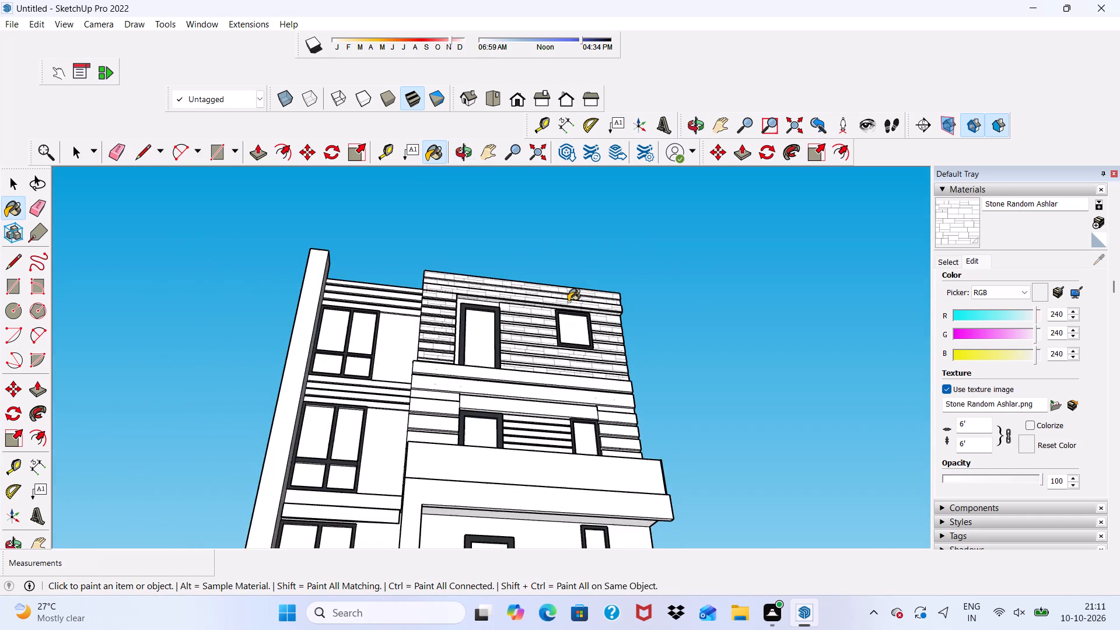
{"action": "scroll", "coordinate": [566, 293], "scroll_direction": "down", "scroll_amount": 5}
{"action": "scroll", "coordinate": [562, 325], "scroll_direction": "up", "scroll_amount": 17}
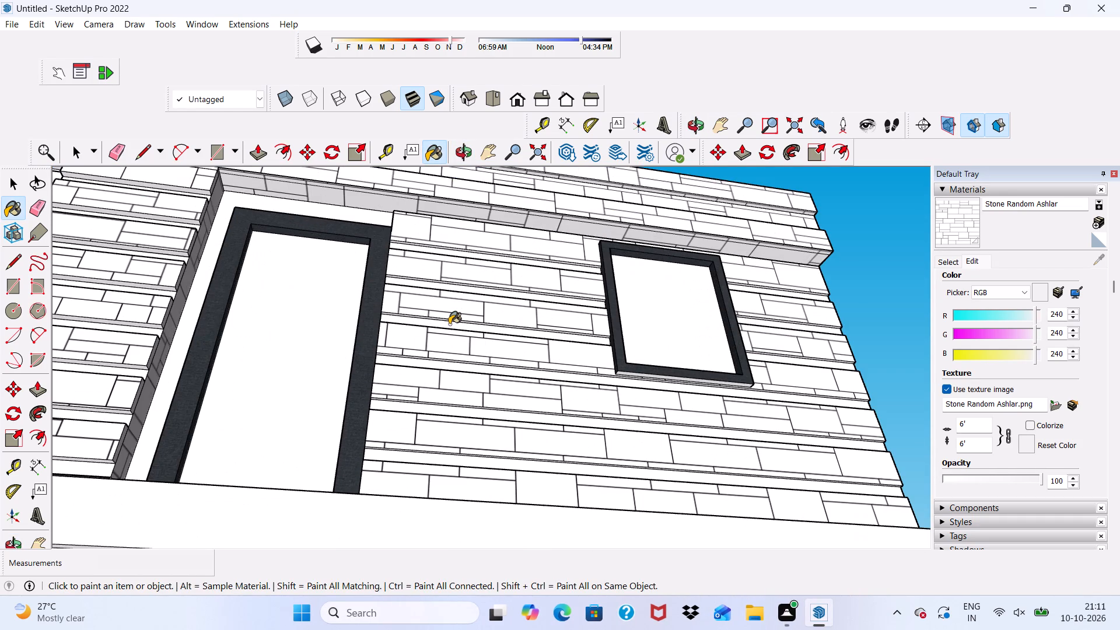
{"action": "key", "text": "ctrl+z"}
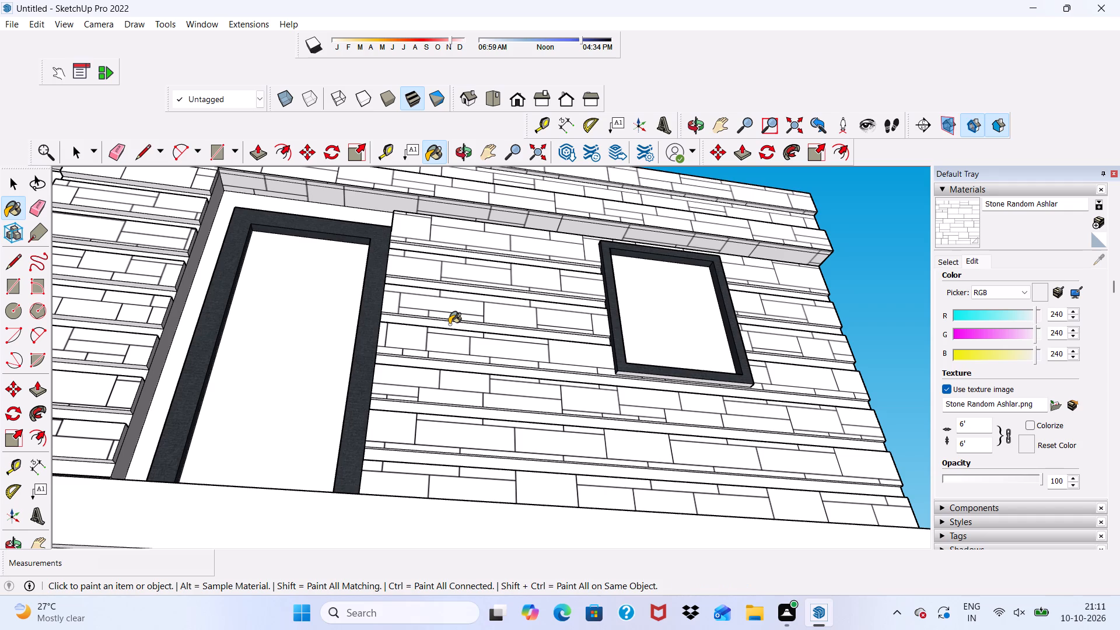
Apply Stone Random Ashlar to the two long bands directly below the top-floor door.
{"action": "scroll", "coordinate": [556, 310], "scroll_direction": "down", "scroll_amount": 8}
{"action": "middle_click_drag", "start_coordinate": [554, 292], "coordinate": [453, 431]}
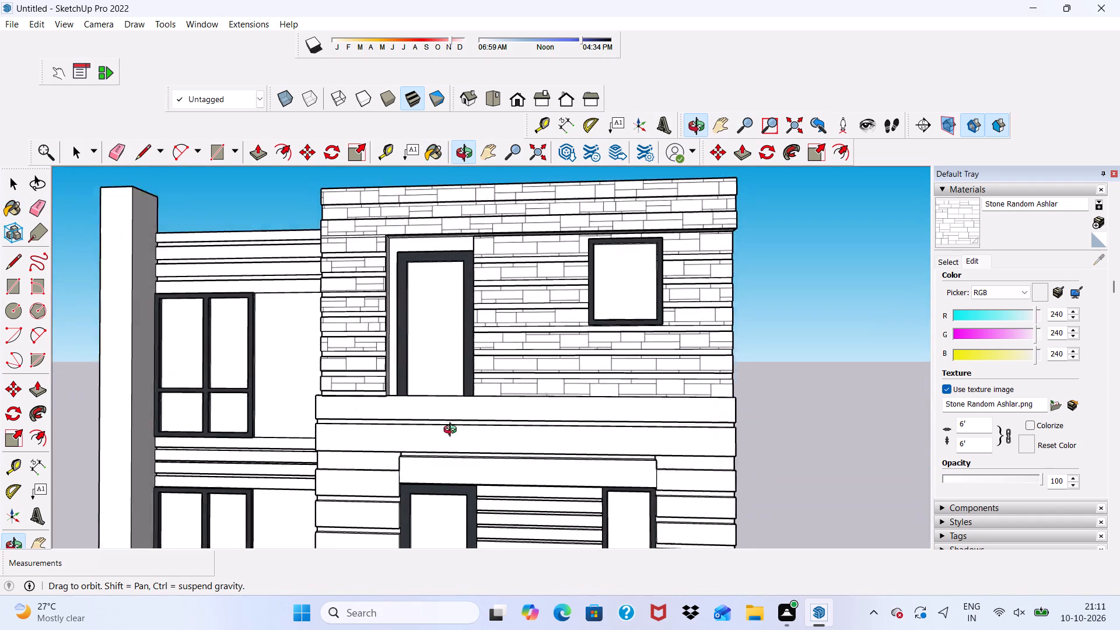
{"action": "middle_click_drag", "start_coordinate": [453, 431], "coordinate": [439, 426]}
{"action": "scroll", "coordinate": [432, 397], "scroll_direction": "up", "scroll_amount": 2}
{"action": "scroll", "coordinate": [373, 376], "scroll_direction": "down", "scroll_amount": 8}
{"action": "scroll", "coordinate": [407, 420], "scroll_direction": "up", "scroll_amount": 5}
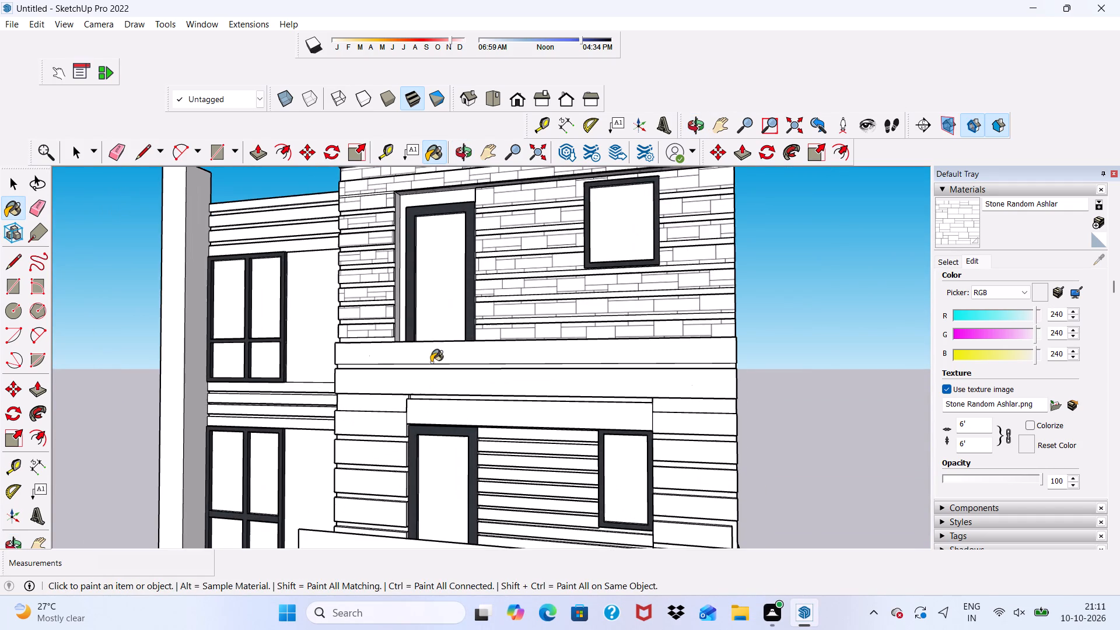
{"action": "left_click", "coordinate": [433, 356]}
{"action": "left_click", "coordinate": [407, 389]}
Apply Stone Random Ashlar to the lintel band one floor below the top, the thin strip above it and the adjoining column plank.
{"action": "left_click", "coordinate": [401, 408]}
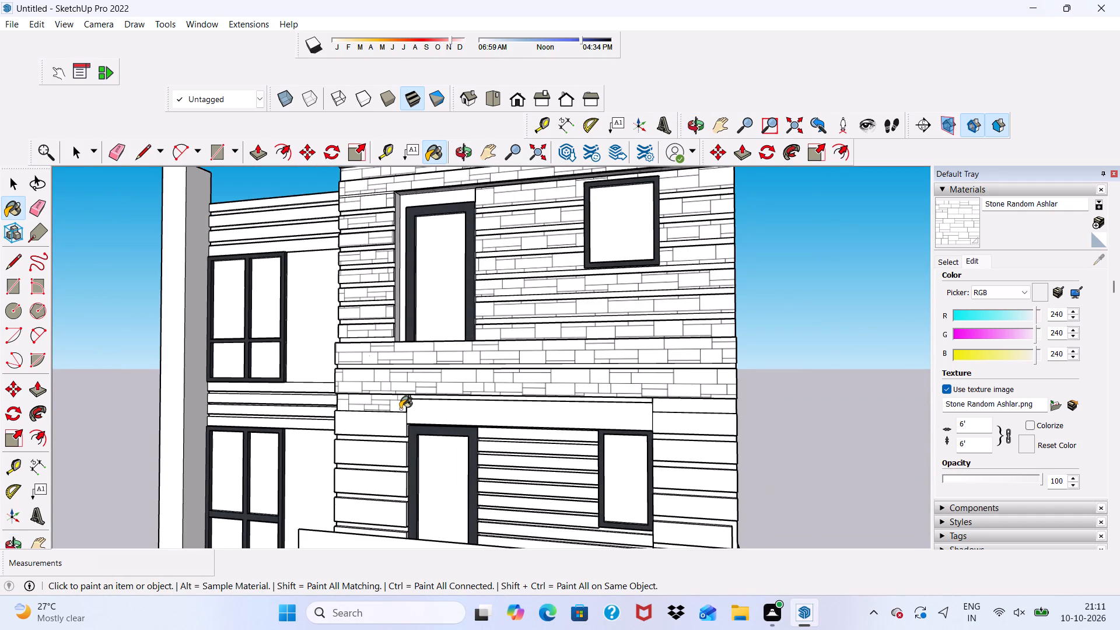
{"action": "left_click", "coordinate": [458, 416]}
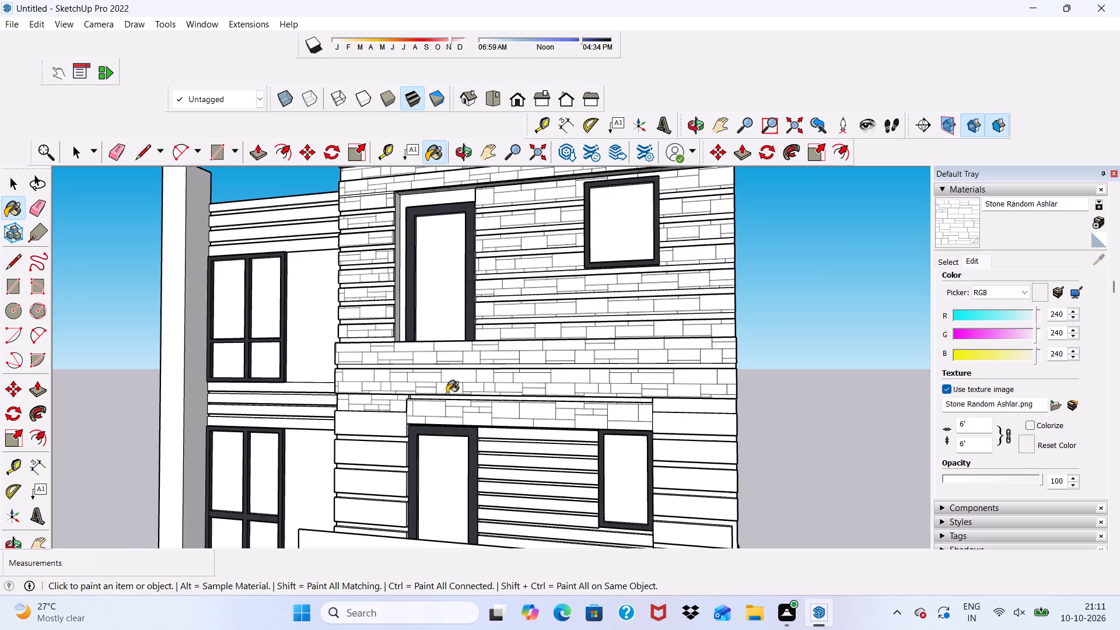
{"action": "scroll", "coordinate": [445, 389], "scroll_direction": "up", "scroll_amount": 12}
{"action": "left_click", "coordinate": [433, 412]}
{"action": "scroll", "coordinate": [427, 399], "scroll_direction": "down", "scroll_amount": 9}
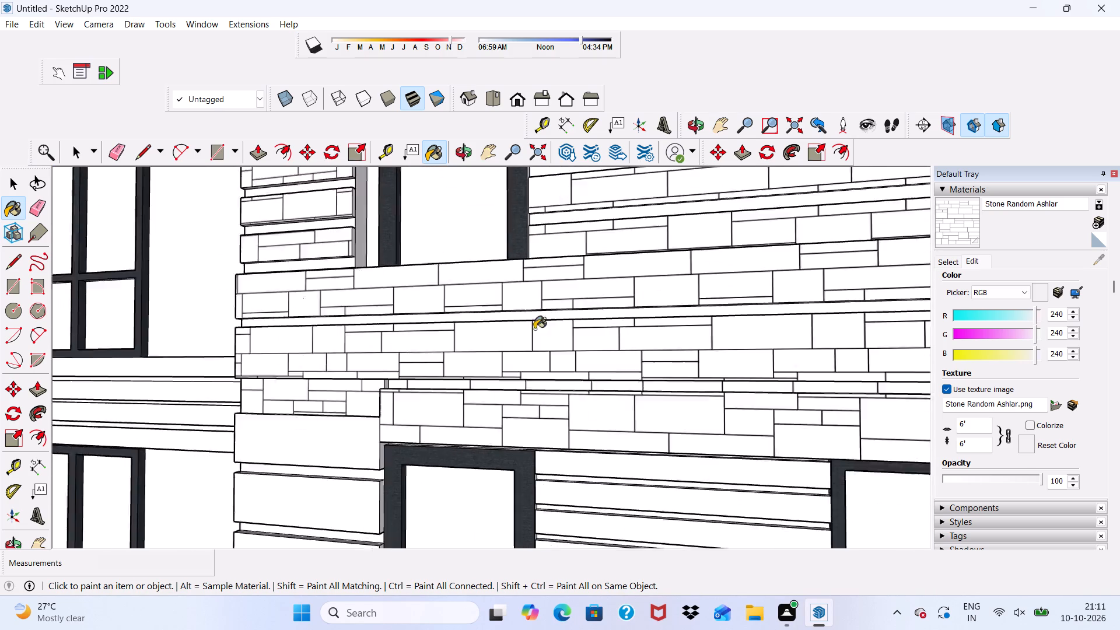
Apply Stone Random Ashlar to the four remaining planks in the narrow column beside the door one floor below the top.
{"action": "scroll", "coordinate": [534, 329], "scroll_direction": "down", "scroll_amount": 15}
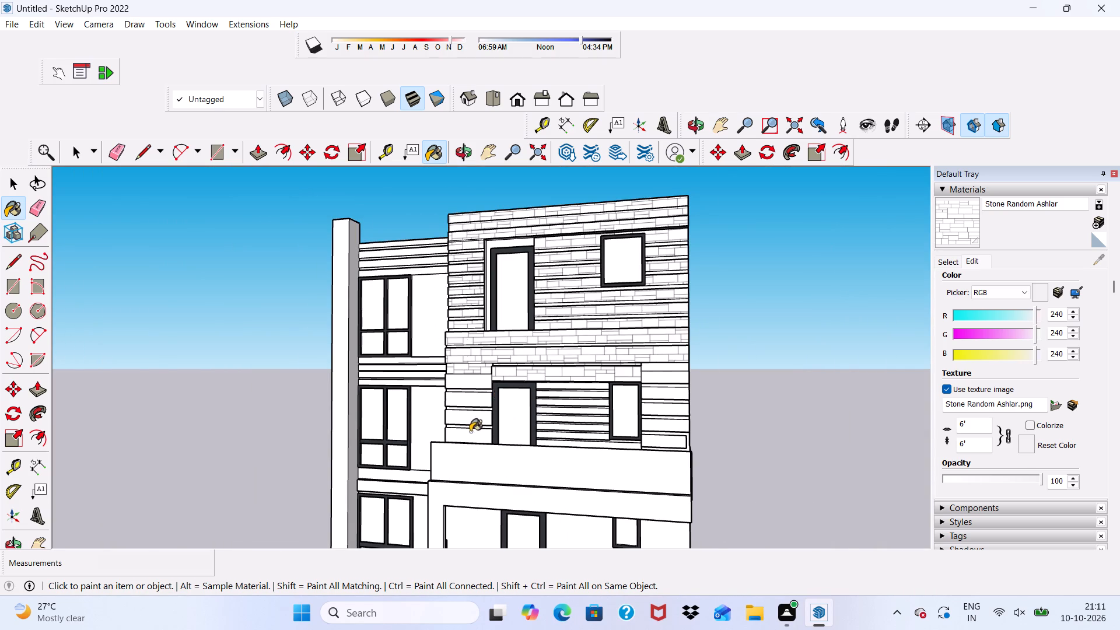
{"action": "scroll", "coordinate": [470, 432], "scroll_direction": "up", "scroll_amount": 4}
{"action": "left_click", "coordinate": [460, 362]}
{"action": "left_click", "coordinate": [464, 383]}
{"action": "left_click", "coordinate": [470, 410]}
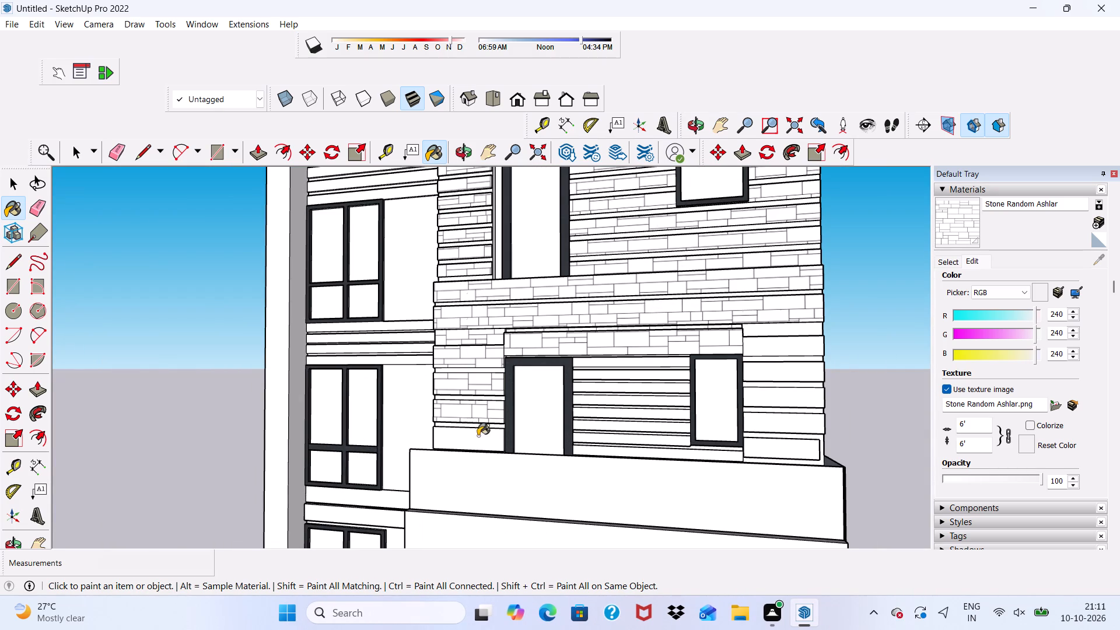
{"action": "left_click", "coordinate": [478, 437]}
Apply Stone Random Ashlar to the six visible planks in the column beside the narrow window, one floor below the top.
{"action": "scroll", "coordinate": [471, 412], "scroll_direction": "down", "scroll_amount": 4}
{"action": "middle_click_drag", "start_coordinate": [471, 421], "coordinate": [554, 410]}
{"action": "scroll", "coordinate": [597, 410], "scroll_direction": "up", "scroll_amount": 7}
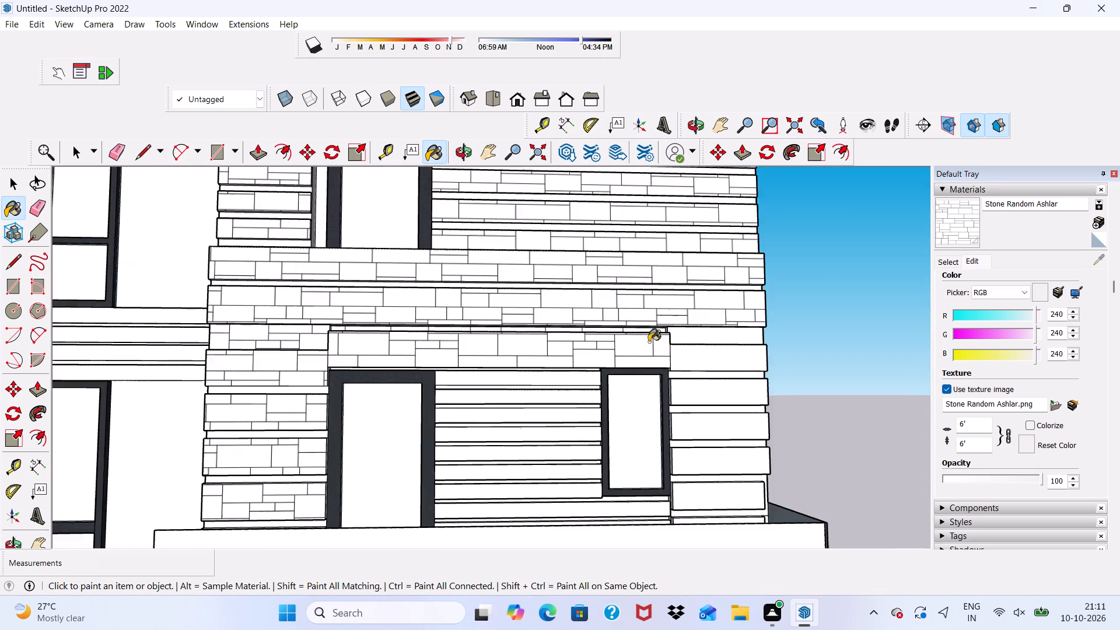
{"action": "scroll", "coordinate": [649, 342], "scroll_direction": "up", "scroll_amount": 3}
{"action": "scroll", "coordinate": [736, 342], "scroll_direction": "up", "scroll_amount": 4}
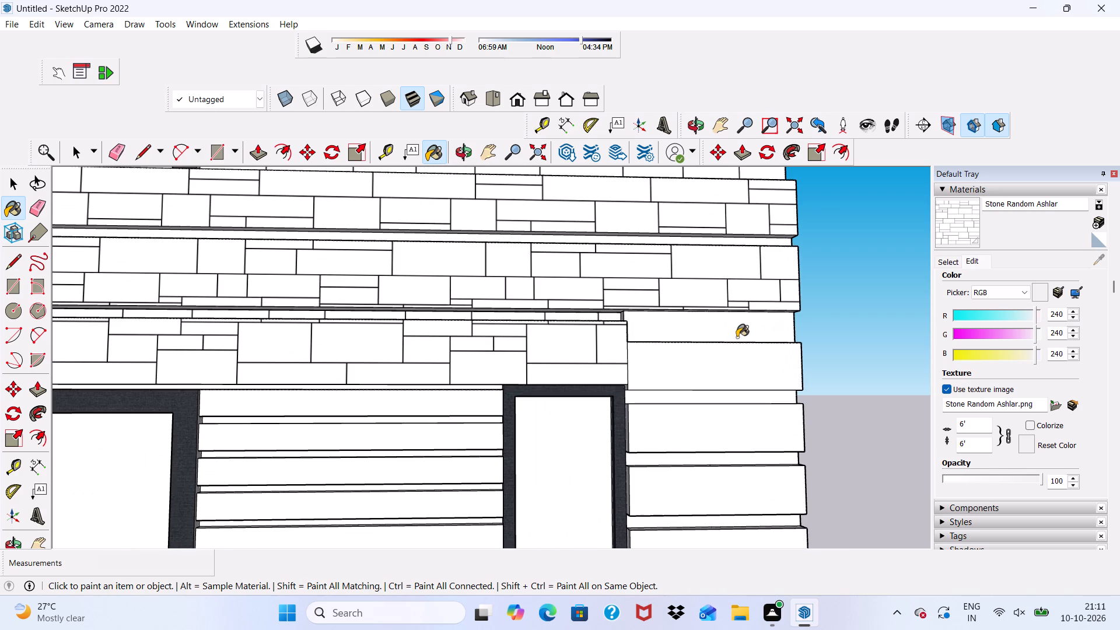
{"action": "left_click", "coordinate": [737, 337]}
{"action": "left_click", "coordinate": [716, 362]}
{"action": "left_click", "coordinate": [701, 419]}
{"action": "scroll", "coordinate": [682, 374], "scroll_direction": "down", "scroll_amount": 5}
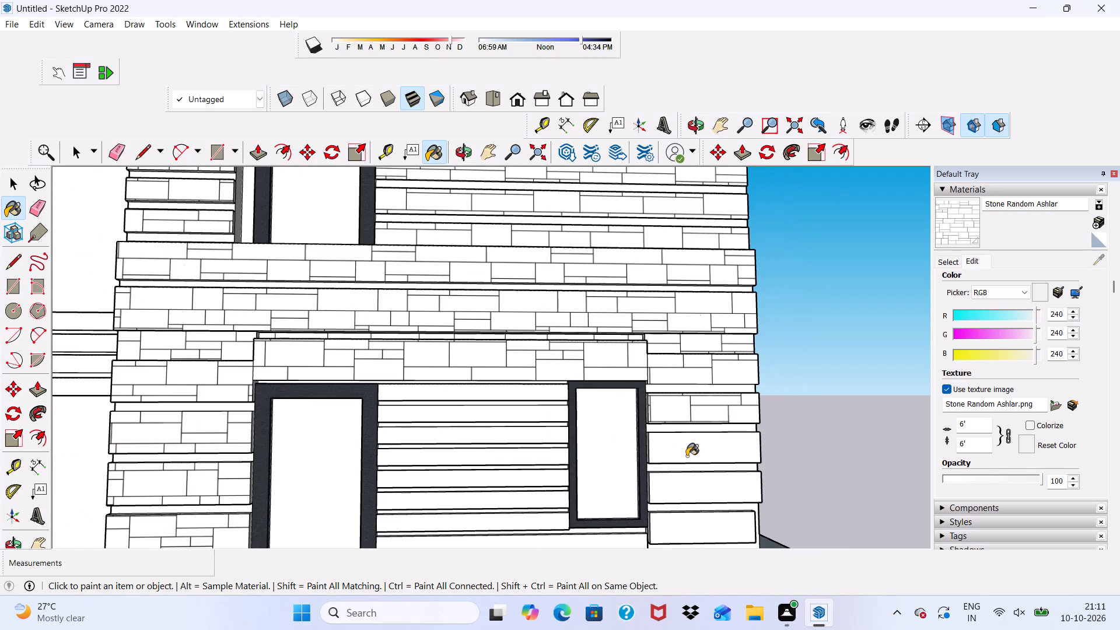
{"action": "left_click", "coordinate": [687, 444]}
{"action": "left_click", "coordinate": [687, 480]}
{"action": "scroll", "coordinate": [635, 417], "scroll_direction": "down", "scroll_amount": 5}
{"action": "scroll", "coordinate": [666, 502], "scroll_direction": "up", "scroll_amount": 2}
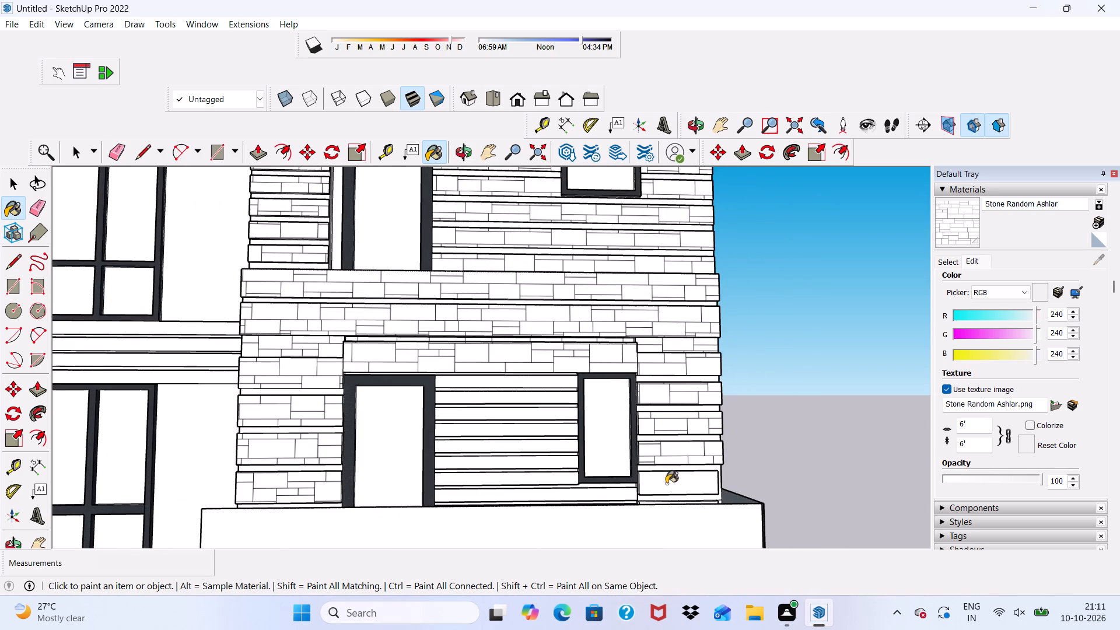
{"action": "left_click", "coordinate": [667, 482]}
Apply Stone Random Ashlar to the lowest planks of that same column, down behind the balcony parapet.
{"action": "scroll", "coordinate": [673, 496], "scroll_direction": "up", "scroll_amount": 16}
{"action": "scroll", "coordinate": [644, 428], "scroll_direction": "down", "scroll_amount": 4}
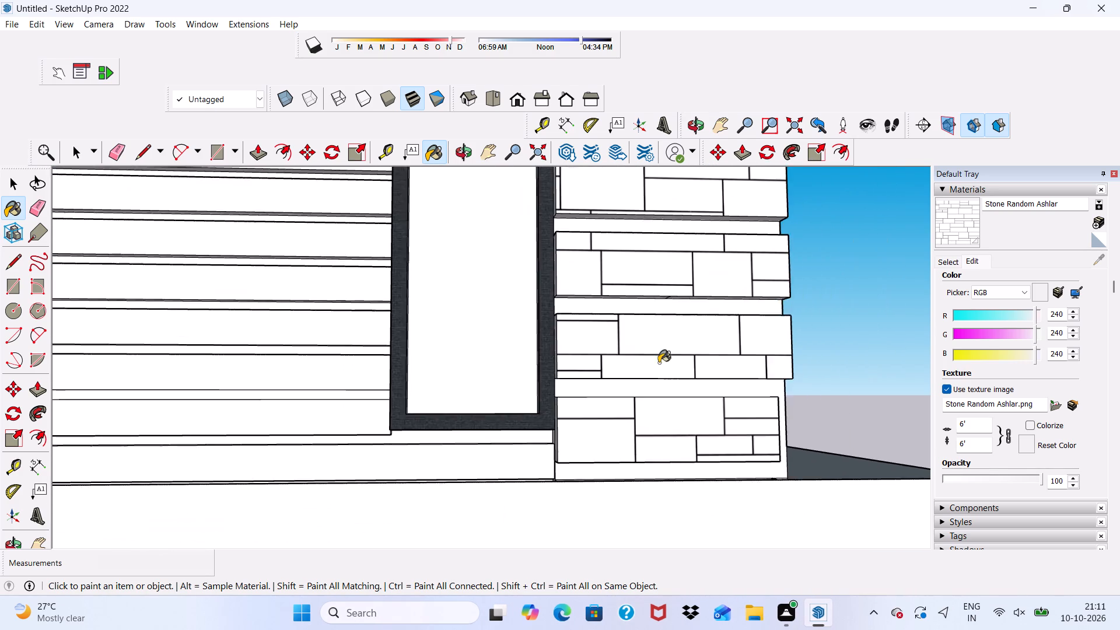
{"action": "scroll", "coordinate": [659, 363], "scroll_direction": "down", "scroll_amount": 4}
{"action": "scroll", "coordinate": [611, 482], "scroll_direction": "up", "scroll_amount": 4}
{"action": "middle_click_drag", "start_coordinate": [610, 481], "coordinate": [602, 554]}
{"action": "scroll", "coordinate": [597, 484], "scroll_direction": "up", "scroll_amount": 4}
{"action": "left_click", "coordinate": [598, 481]}
{"action": "middle_click_drag", "start_coordinate": [598, 482], "coordinate": [574, 540]}
{"action": "scroll", "coordinate": [598, 482], "scroll_direction": "down", "scroll_amount": 1}
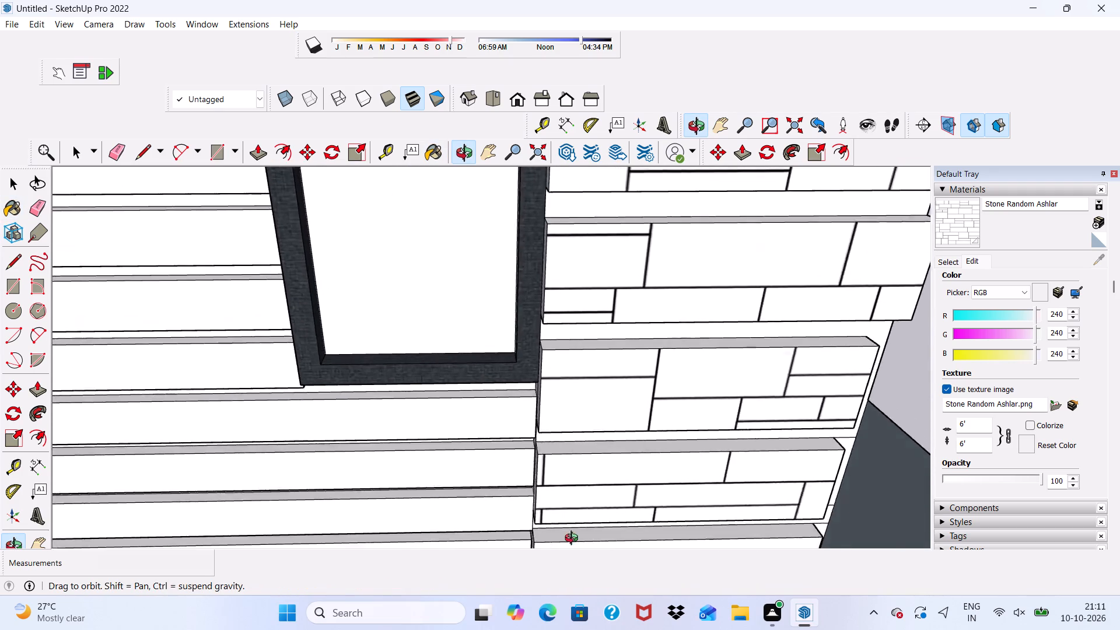
{"action": "middle_click_drag", "start_coordinate": [574, 540], "coordinate": [537, 538]}
{"action": "scroll", "coordinate": [508, 374], "scroll_direction": "down", "scroll_amount": 5}
{"action": "left_click", "coordinate": [567, 496]}
{"action": "scroll", "coordinate": [545, 456], "scroll_direction": "down", "scroll_amount": 4}
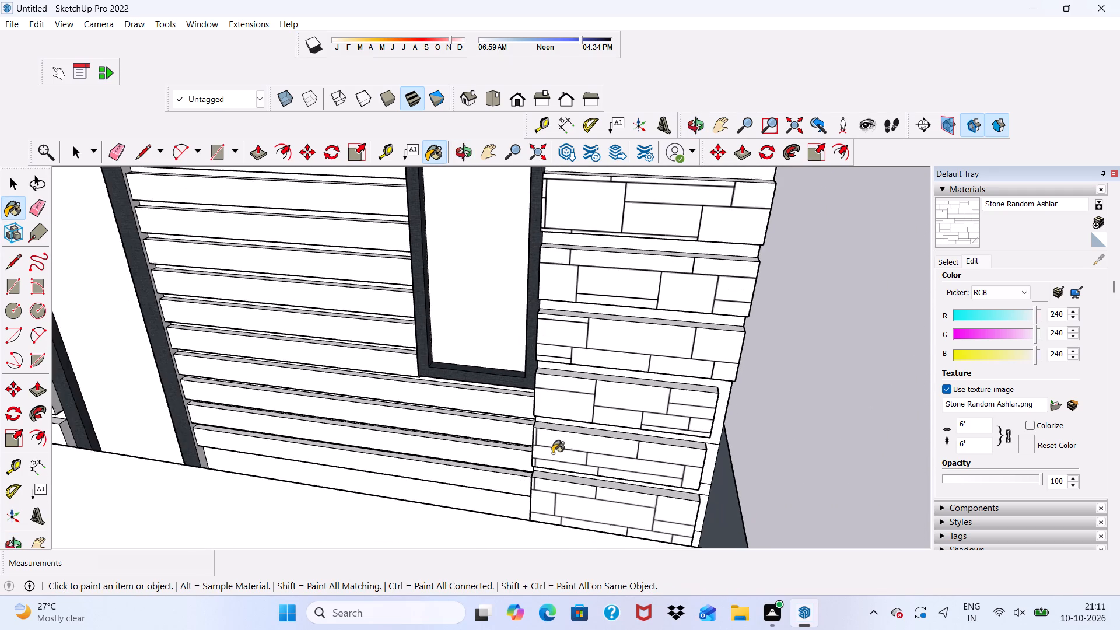
Choose 0078_DarkSlateGray from the Colors-Named collection and paint the top plank between the door and the narrow window.
{"action": "scroll", "coordinate": [624, 370], "scroll_direction": "down", "scroll_amount": 4}
{"action": "middle_click_drag", "start_coordinate": [624, 383], "coordinate": [680, 289]}
{"action": "scroll", "coordinate": [600, 349], "scroll_direction": "down", "scroll_amount": 7}
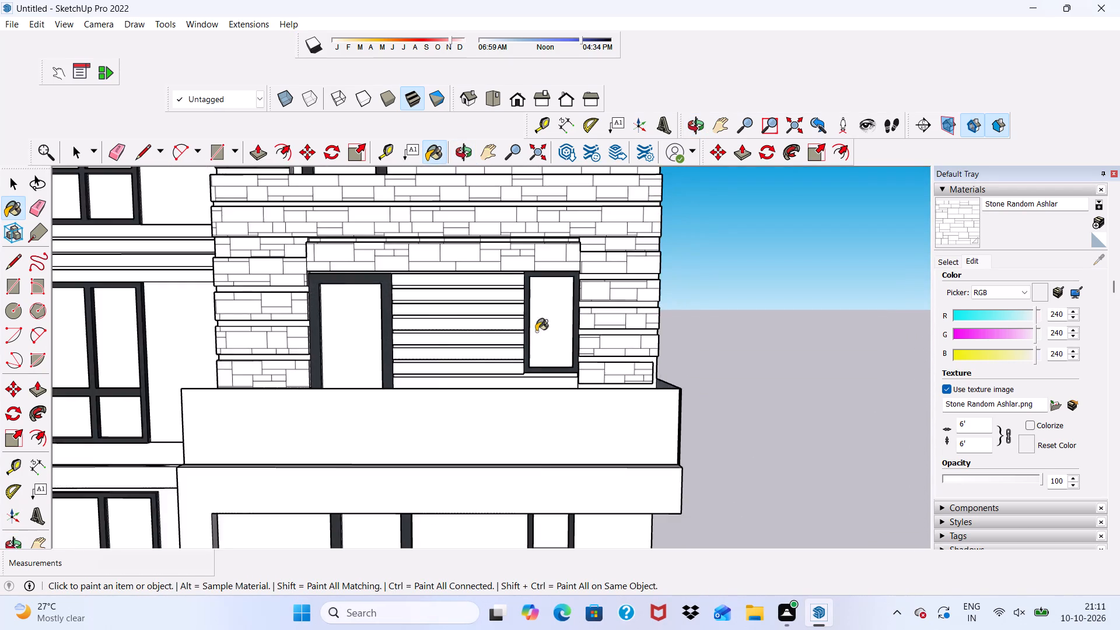
{"action": "scroll", "coordinate": [536, 331], "scroll_direction": "down", "scroll_amount": 3}
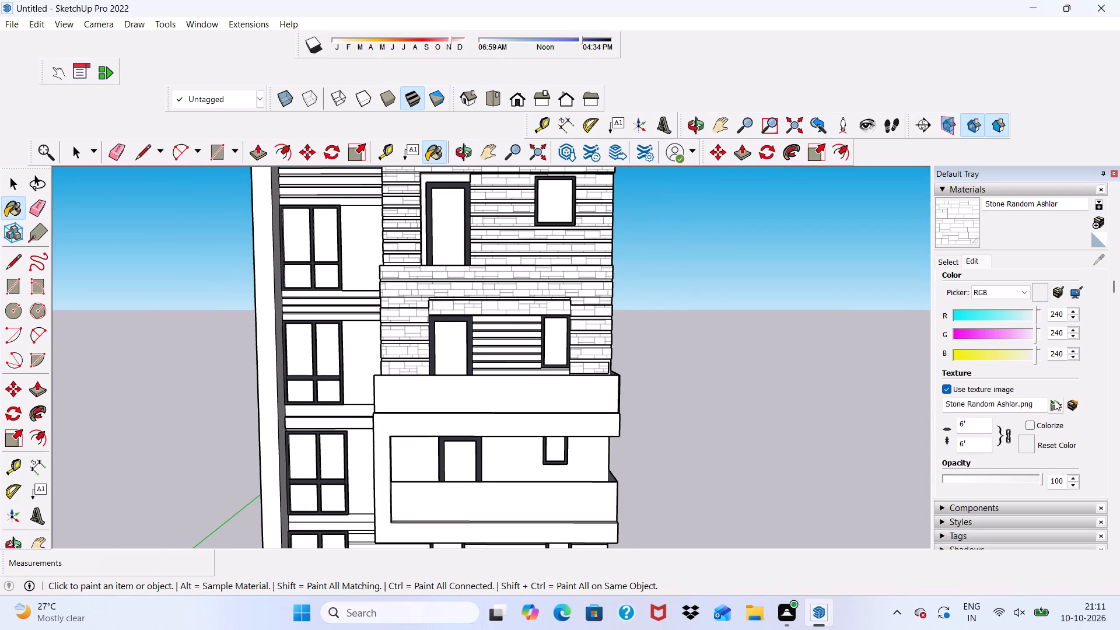
{"action": "scroll", "coordinate": [1017, 350], "scroll_direction": "down", "scroll_amount": 2}
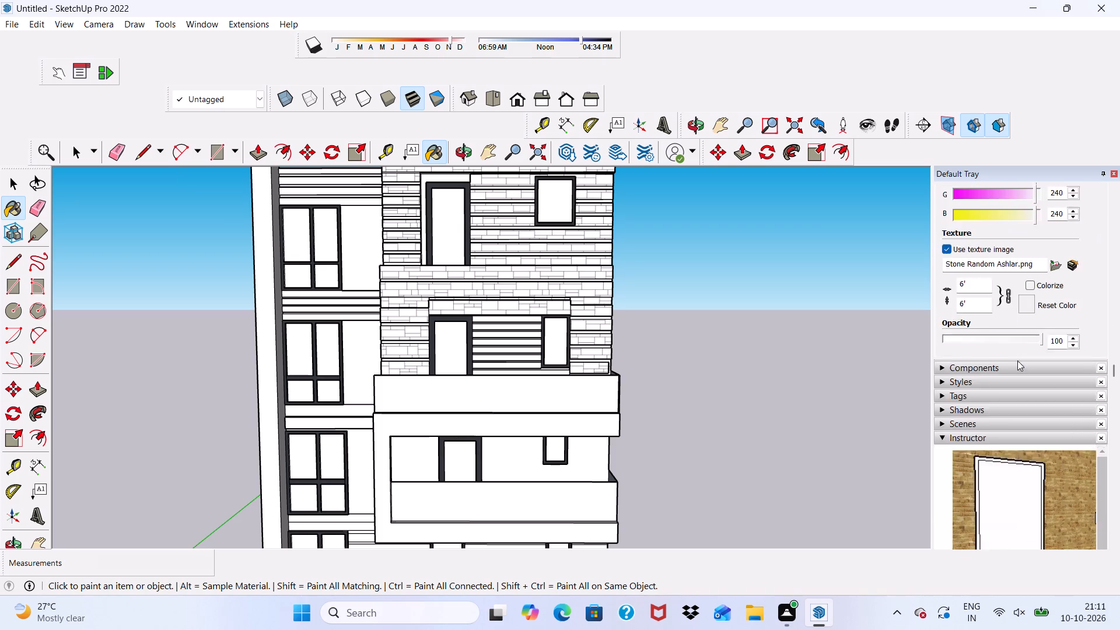
{"action": "scroll", "coordinate": [1017, 360], "scroll_direction": "down", "scroll_amount": 1}
{"action": "scroll", "coordinate": [1014, 342], "scroll_direction": "up", "scroll_amount": 5}
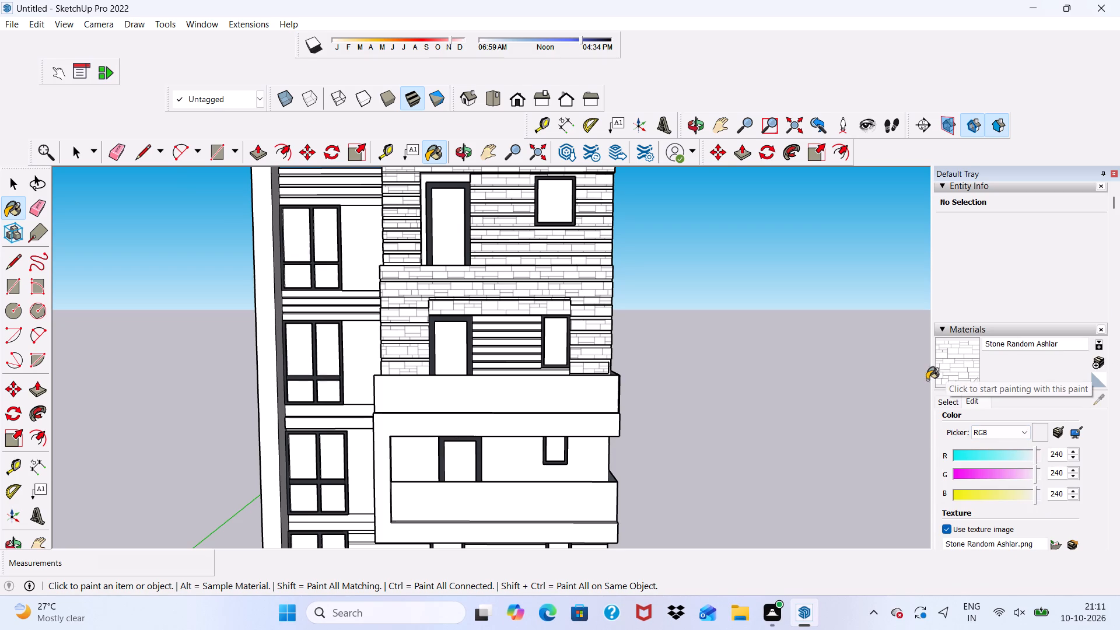
{"action": "left_click", "coordinate": [950, 403]}
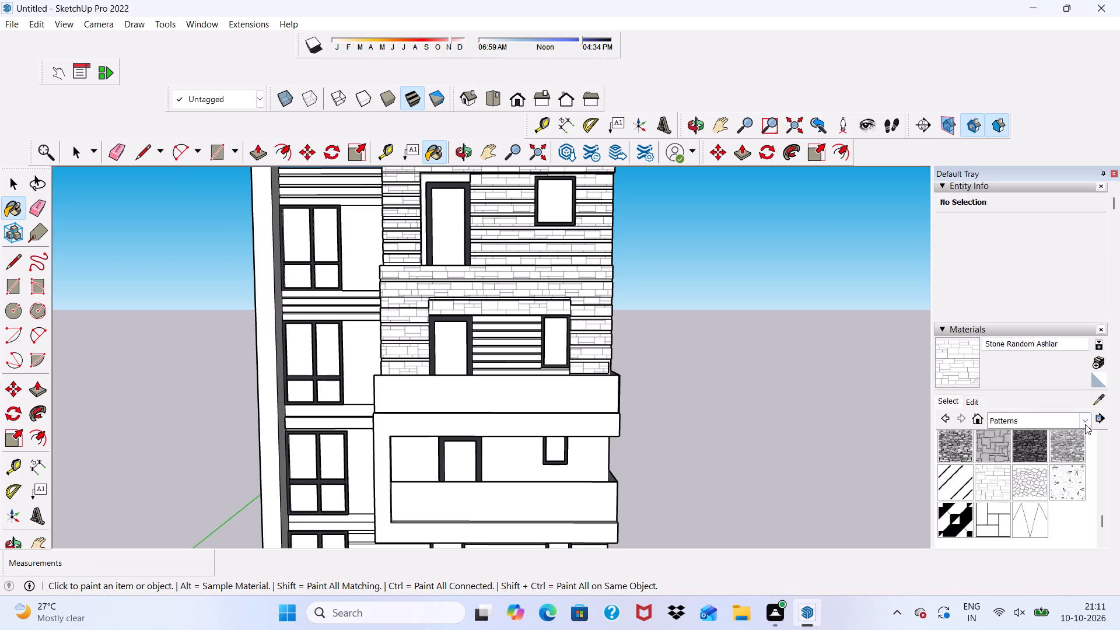
{"action": "left_click", "coordinate": [1086, 425]}
{"action": "left_click", "coordinate": [1039, 482]}
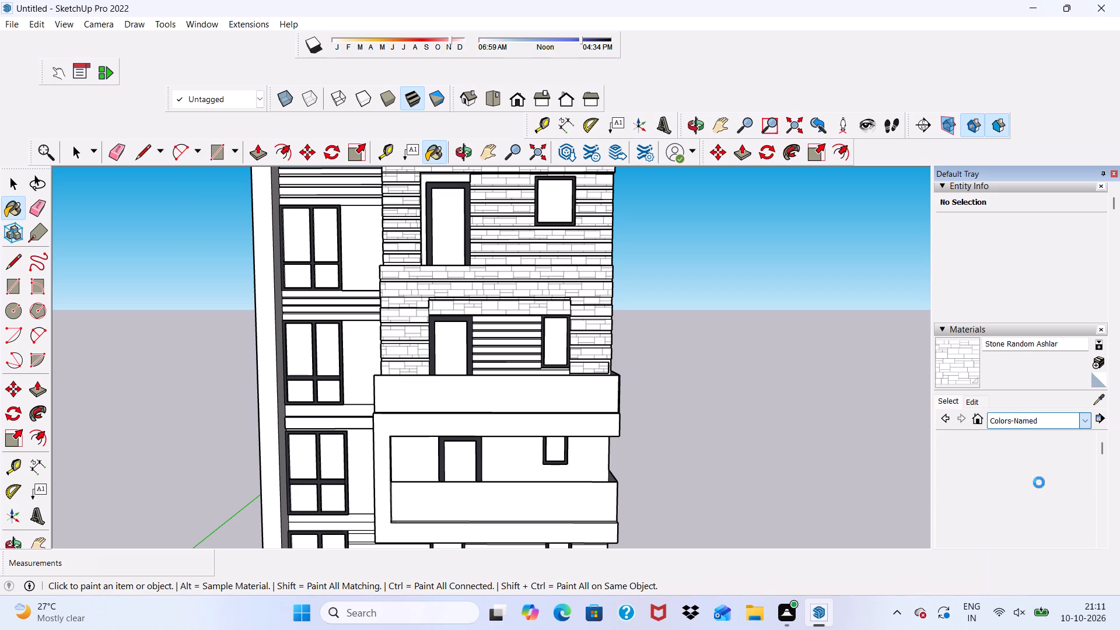
{"action": "scroll", "coordinate": [1028, 486], "scroll_direction": "down", "scroll_amount": 6}
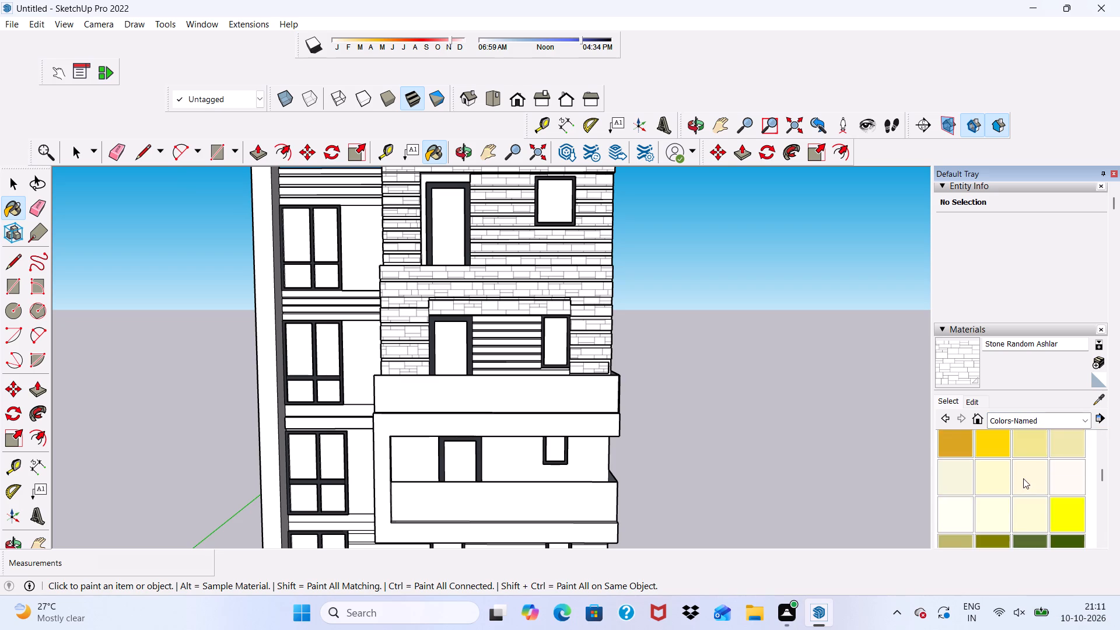
{"action": "scroll", "coordinate": [1023, 478], "scroll_direction": "down", "scroll_amount": 4}
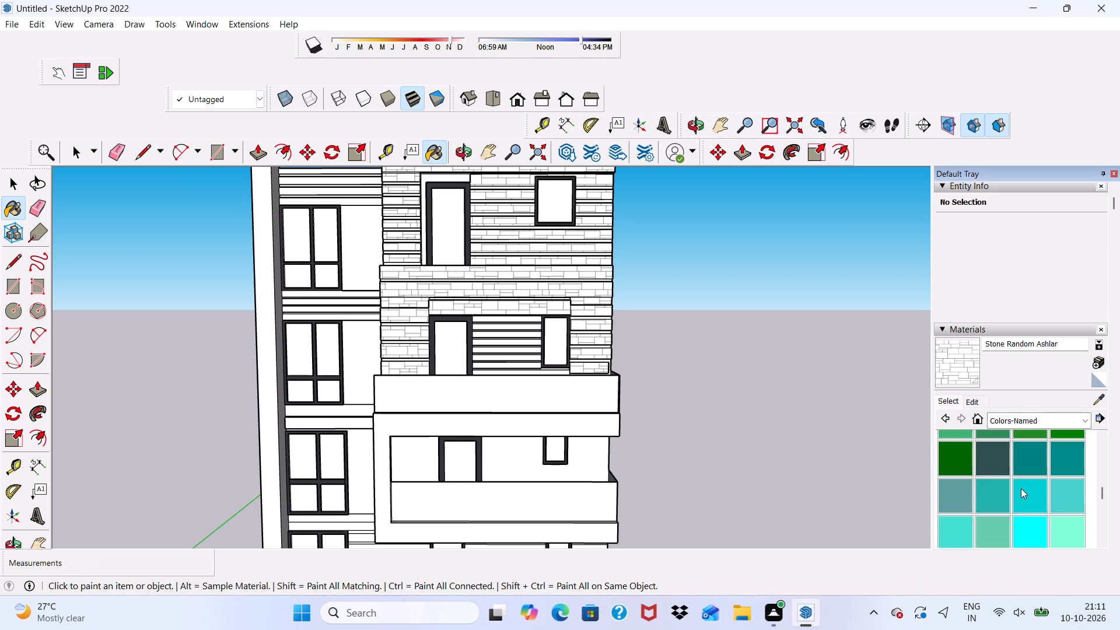
{"action": "left_click", "coordinate": [987, 454]}
{"action": "scroll", "coordinate": [457, 309], "scroll_direction": "up", "scroll_amount": 5}
{"action": "scroll", "coordinate": [456, 250], "scroll_direction": "up", "scroll_amount": 4}
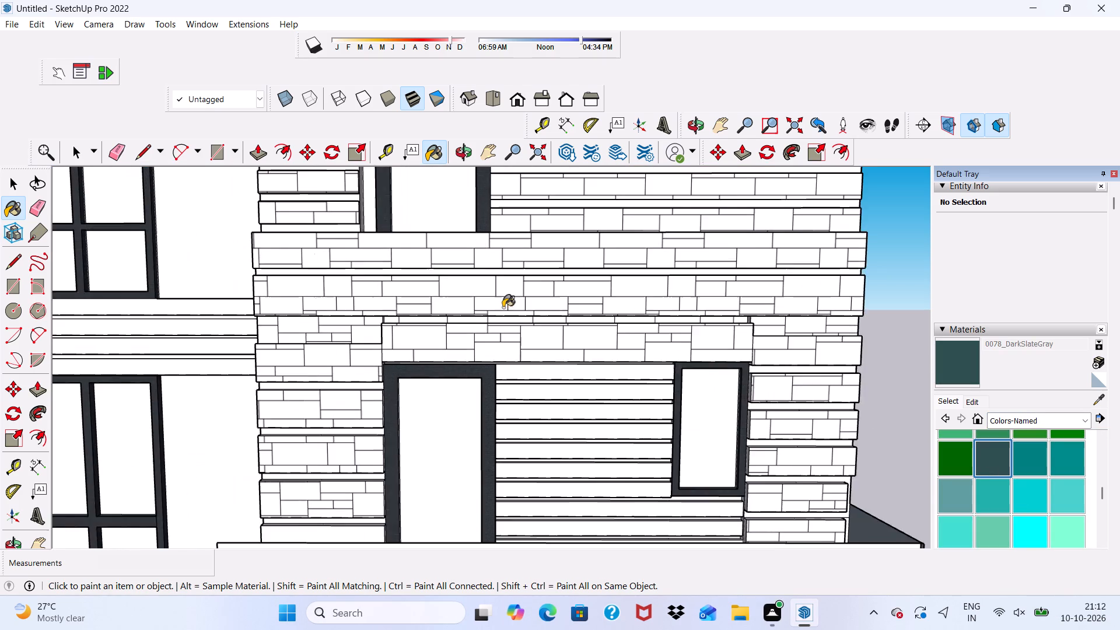
{"action": "scroll", "coordinate": [518, 401], "scroll_direction": "up", "scroll_amount": 3}
{"action": "left_click", "coordinate": [525, 377]}
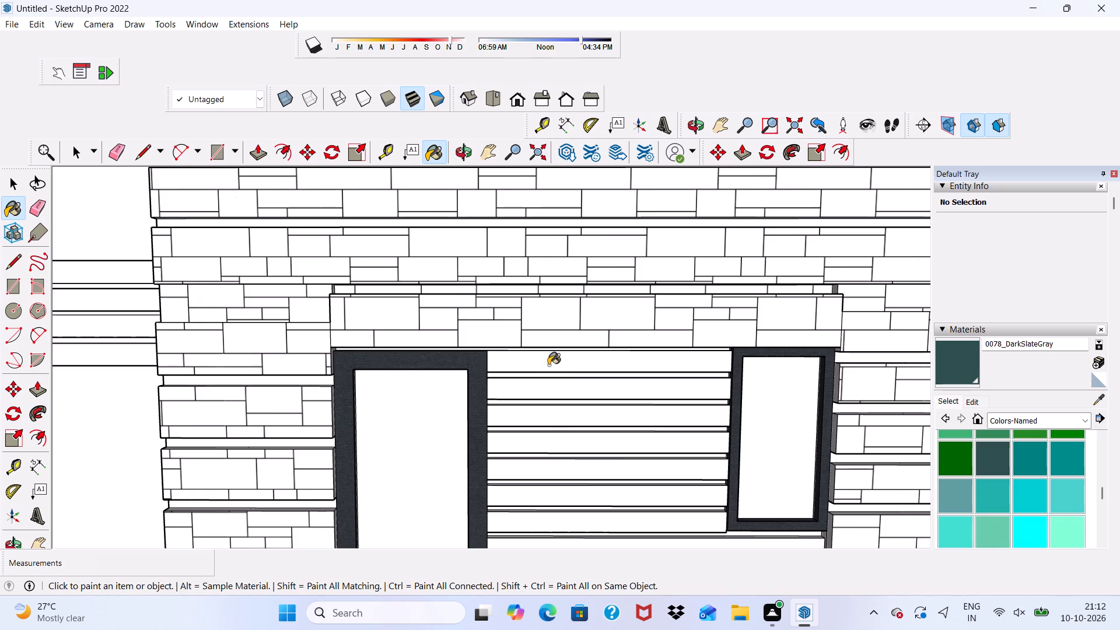
{"action": "left_click", "coordinate": [548, 365]}
{"action": "scroll", "coordinate": [554, 380], "scroll_direction": "up", "scroll_amount": 6}
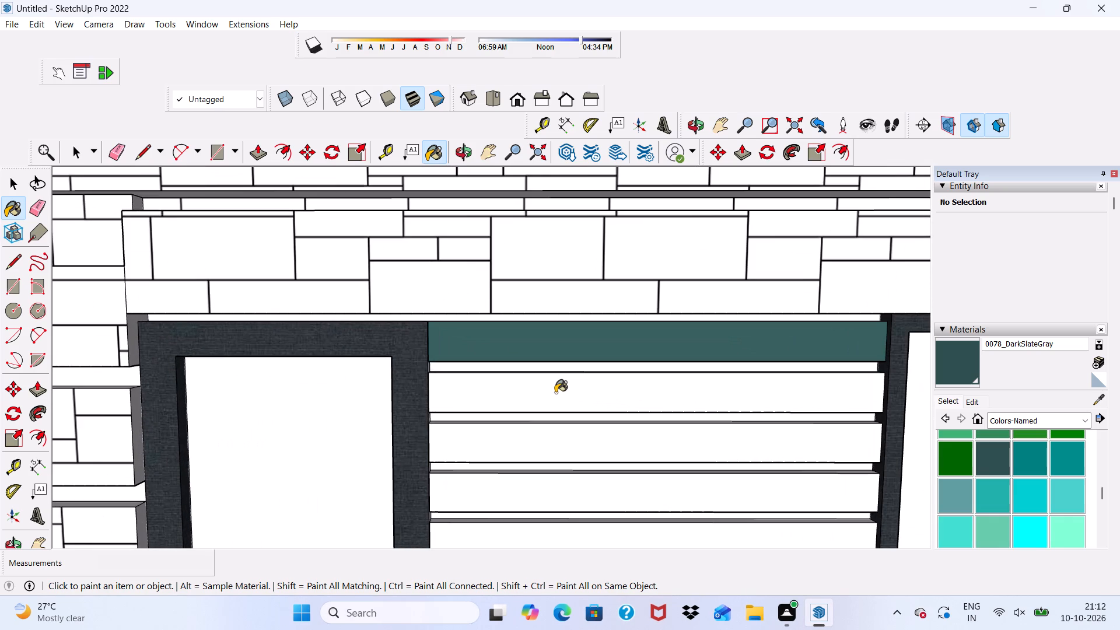
Edit the 0078_DarkSlateGray material by setting its red value to 67.
{"action": "left_click", "coordinate": [968, 401]}
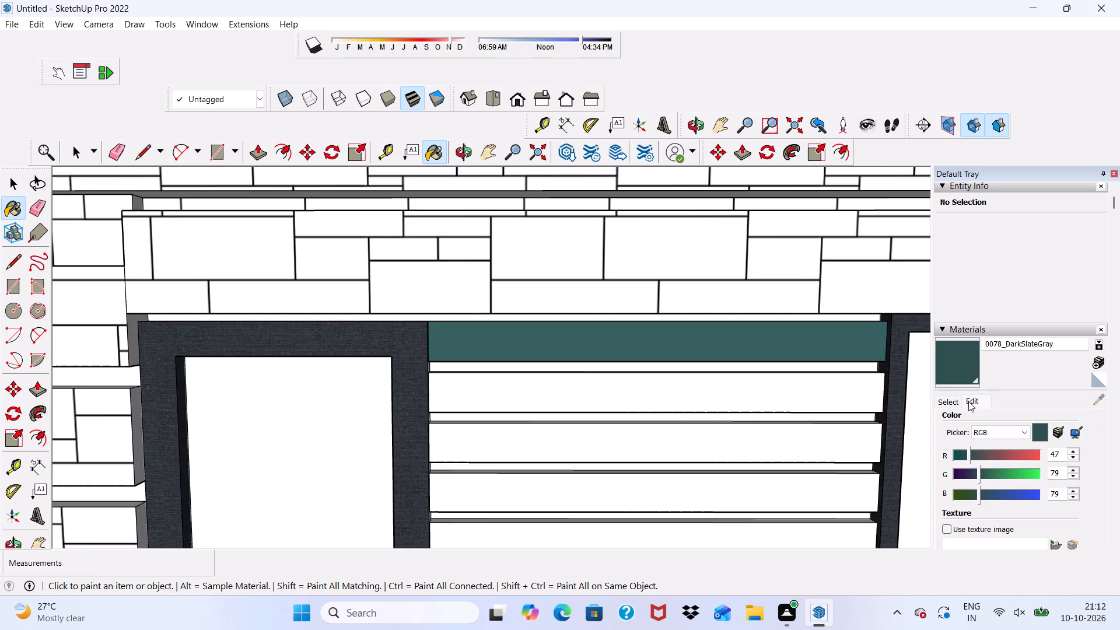
{"action": "left_click", "coordinate": [957, 456]}
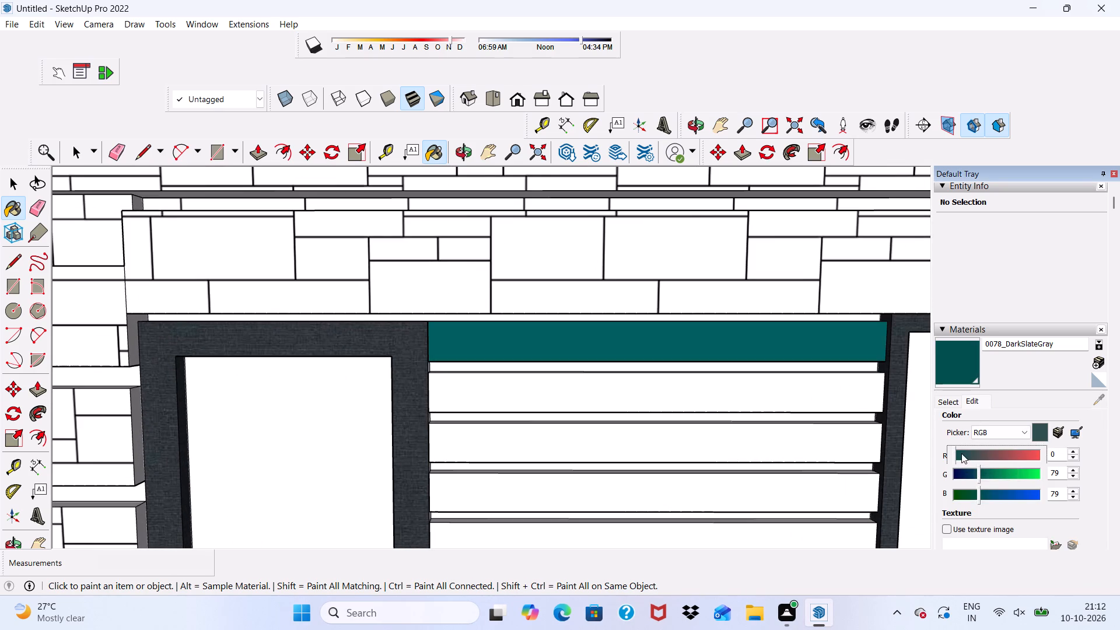
{"action": "left_click", "coordinate": [977, 453]}
{"action": "scroll", "coordinate": [977, 453], "scroll_direction": "up", "scroll_amount": 1}
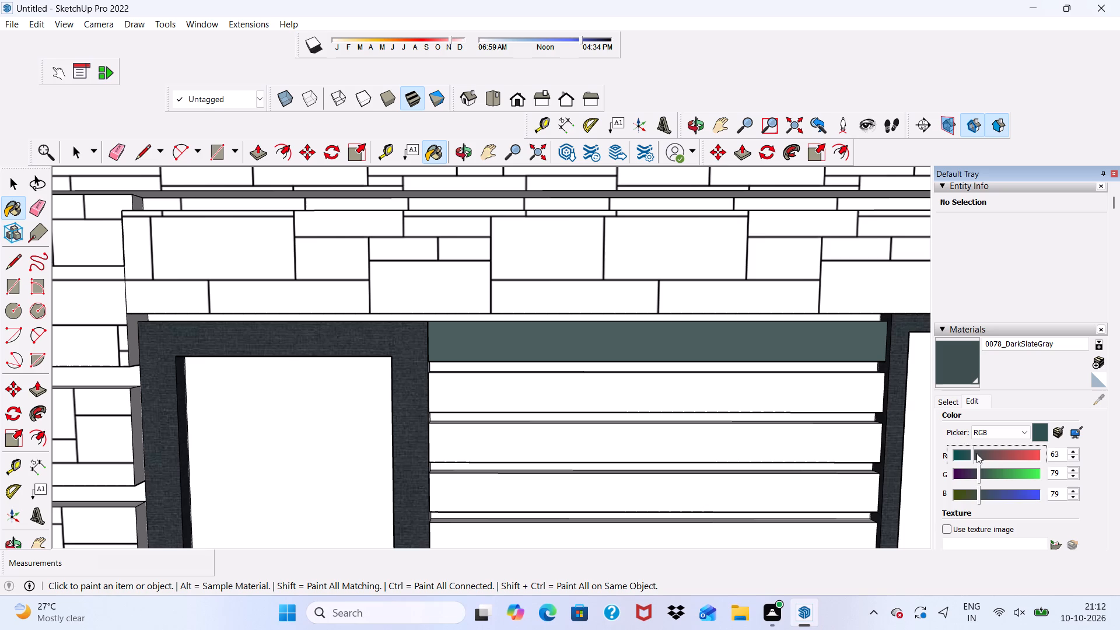
{"action": "scroll", "coordinate": [977, 453], "scroll_direction": "up", "scroll_amount": 2}
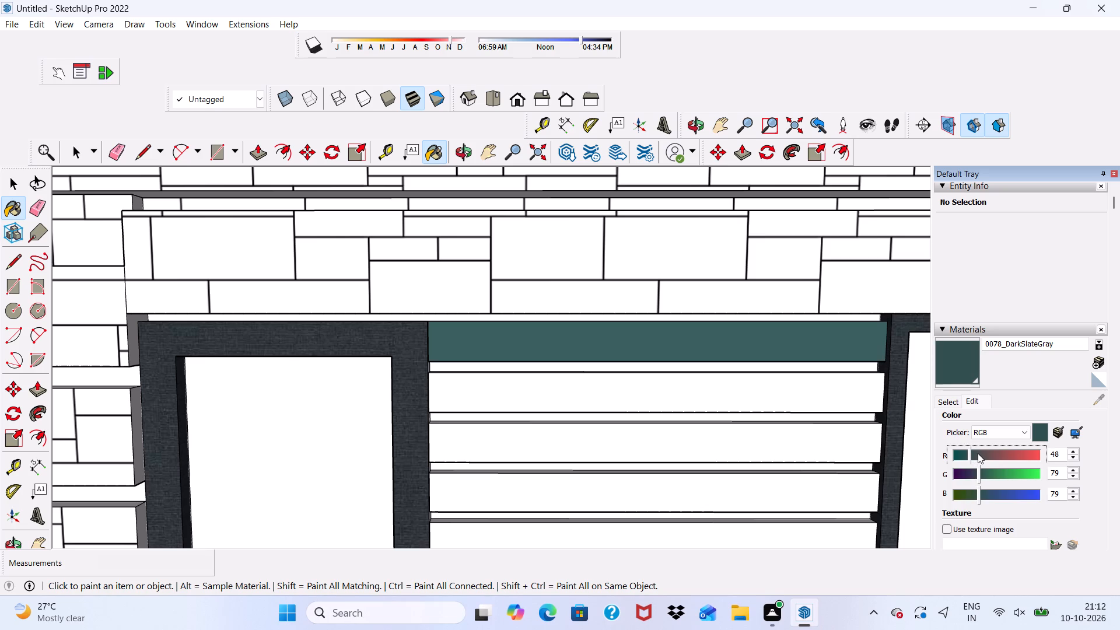
{"action": "left_click", "coordinate": [978, 453]}
Paint the second to fifth planks between the door and the narrow window with 0078_DarkSlateGray.
{"action": "scroll", "coordinate": [806, 458], "scroll_direction": "up", "scroll_amount": 4}
{"action": "scroll", "coordinate": [703, 359], "scroll_direction": "up", "scroll_amount": 3}
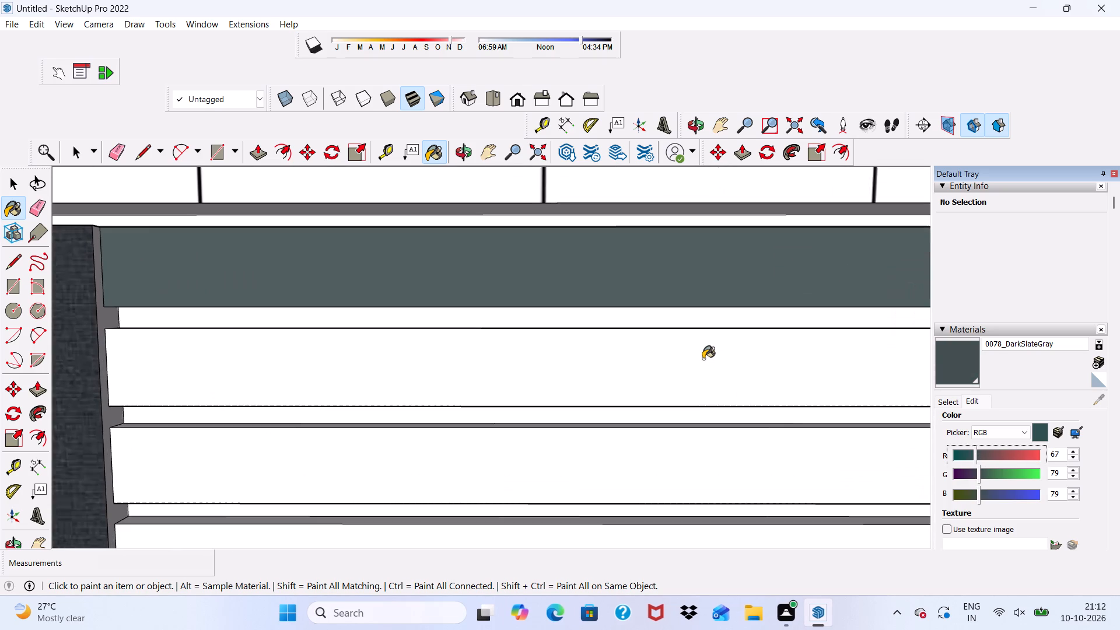
{"action": "left_click", "coordinate": [703, 359]}
{"action": "scroll", "coordinate": [668, 409], "scroll_direction": "down", "scroll_amount": 10}
{"action": "left_click", "coordinate": [579, 440]}
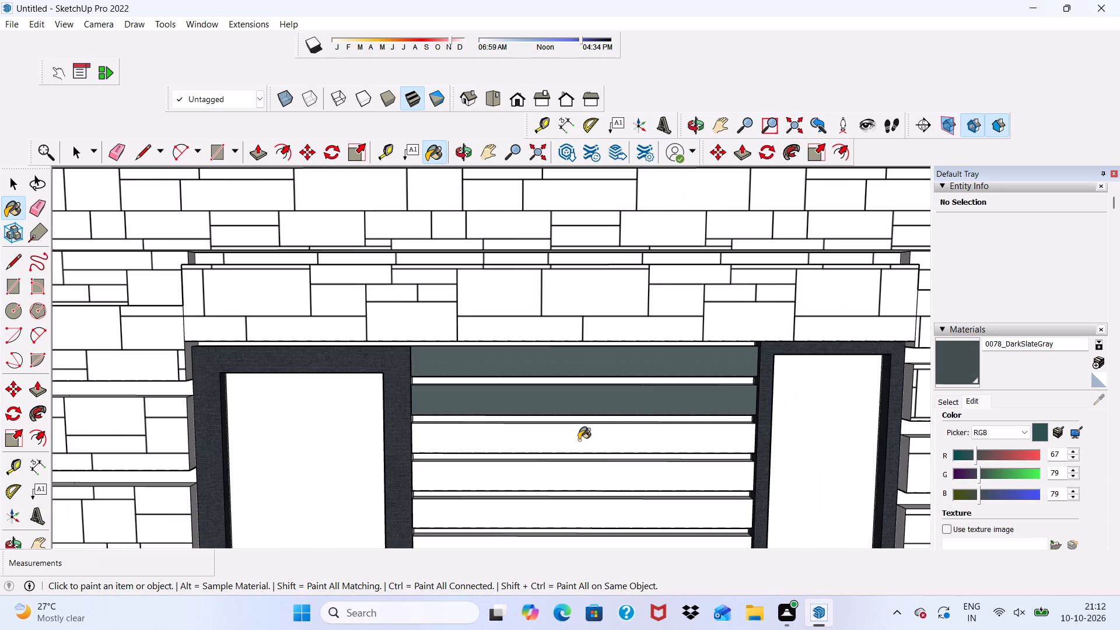
{"action": "scroll", "coordinate": [550, 431], "scroll_direction": "down", "scroll_amount": 6}
{"action": "scroll", "coordinate": [539, 440], "scroll_direction": "up", "scroll_amount": 1}
{"action": "middle_click_drag", "start_coordinate": [539, 440], "coordinate": [548, 435]}
{"action": "scroll", "coordinate": [514, 448], "scroll_direction": "up", "scroll_amount": 3}
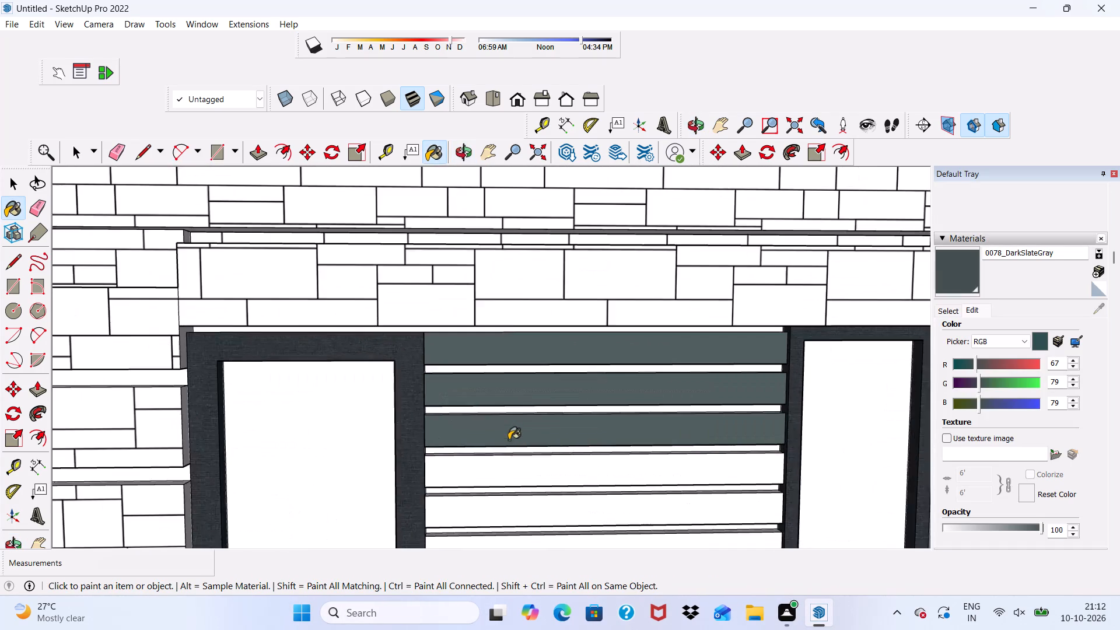
{"action": "scroll", "coordinate": [509, 440], "scroll_direction": "up", "scroll_amount": 4}
{"action": "left_click", "coordinate": [494, 465]}
{"action": "scroll", "coordinate": [453, 387], "scroll_direction": "down", "scroll_amount": 5}
{"action": "scroll", "coordinate": [539, 450], "scroll_direction": "up", "scroll_amount": 1}
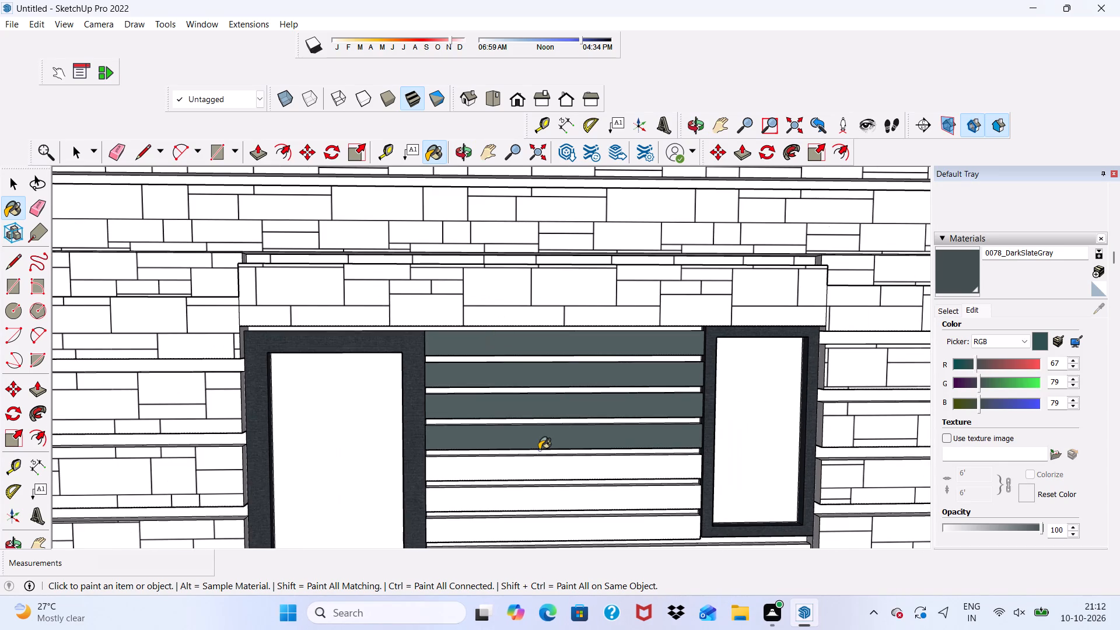
{"action": "scroll", "coordinate": [539, 450], "scroll_direction": "up", "scroll_amount": 7}
{"action": "left_click", "coordinate": [512, 473]}
Paint the four recessed strips between the top five planks with 0078_DarkSlateGray.
{"action": "scroll", "coordinate": [494, 437], "scroll_direction": "up", "scroll_amount": 4}
{"action": "left_click", "coordinate": [485, 456]}
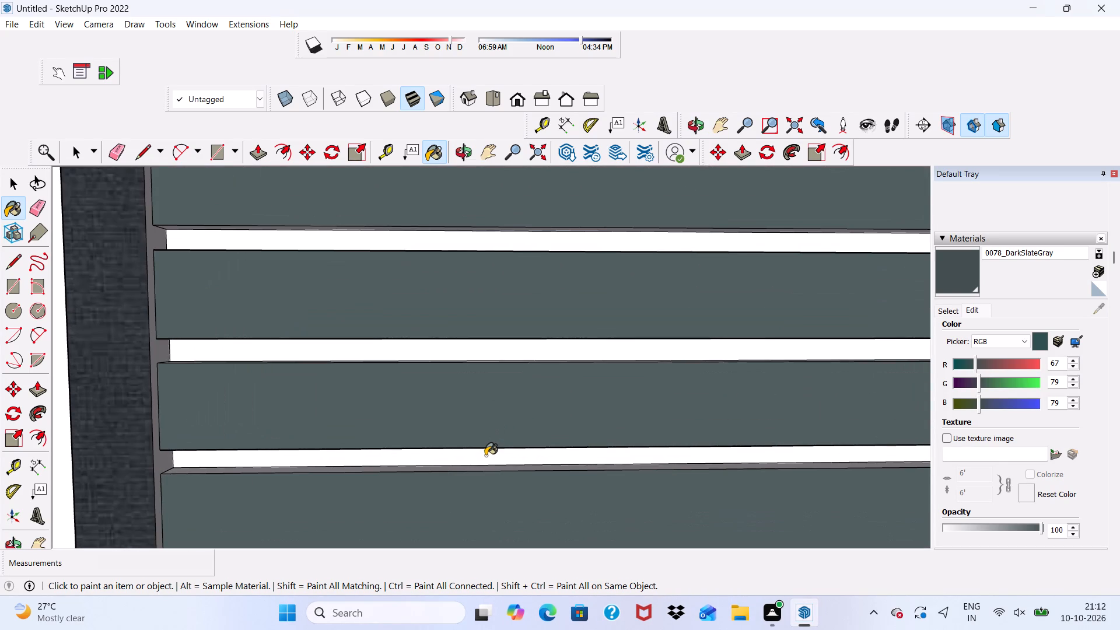
{"action": "left_click", "coordinate": [478, 342]}
{"action": "scroll", "coordinate": [464, 278], "scroll_direction": "down", "scroll_amount": 5}
{"action": "scroll", "coordinate": [461, 242], "scroll_direction": "up", "scroll_amount": 1}
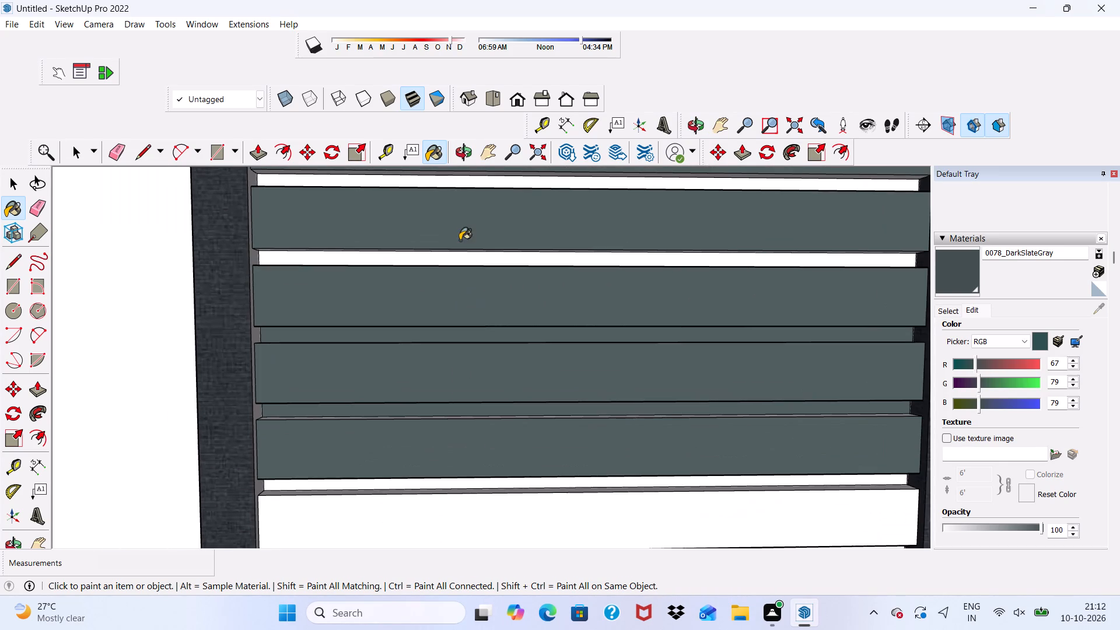
{"action": "left_click", "coordinate": [446, 261]}
{"action": "scroll", "coordinate": [454, 309], "scroll_direction": "down", "scroll_amount": 8}
{"action": "scroll", "coordinate": [527, 264], "scroll_direction": "up", "scroll_amount": 8}
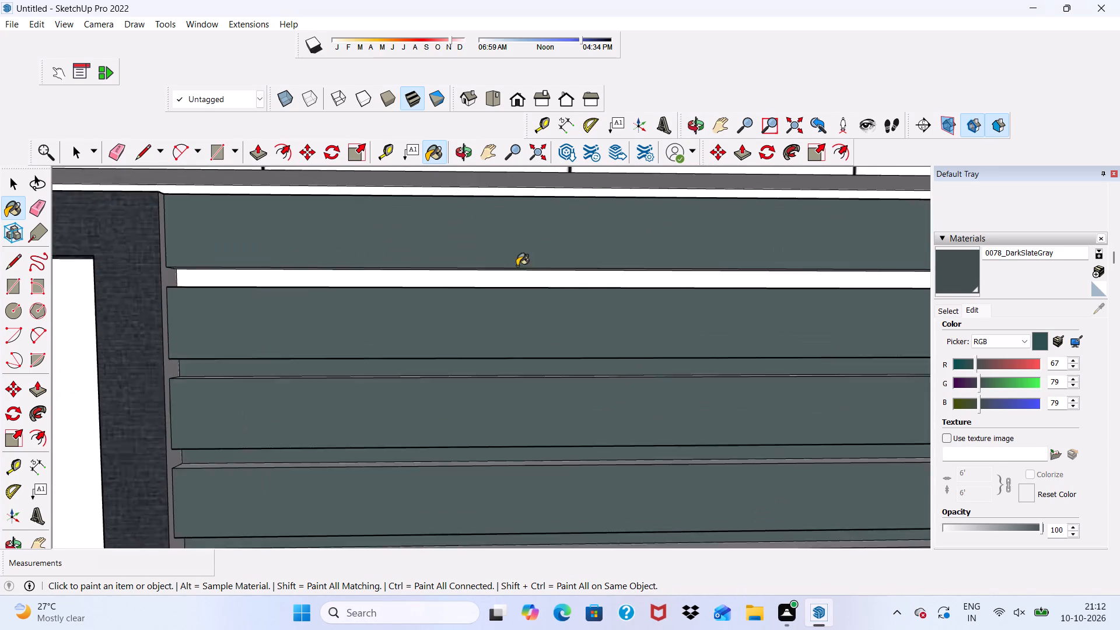
{"action": "scroll", "coordinate": [517, 266], "scroll_direction": "up", "scroll_amount": 2}
{"action": "left_click", "coordinate": [487, 280]}
Paint the sixth and seventh planks and the longer plank just below the window with 0078_DarkSlateGray.
{"action": "scroll", "coordinate": [487, 284], "scroll_direction": "down", "scroll_amount": 15}
{"action": "scroll", "coordinate": [511, 420], "scroll_direction": "up", "scroll_amount": 4}
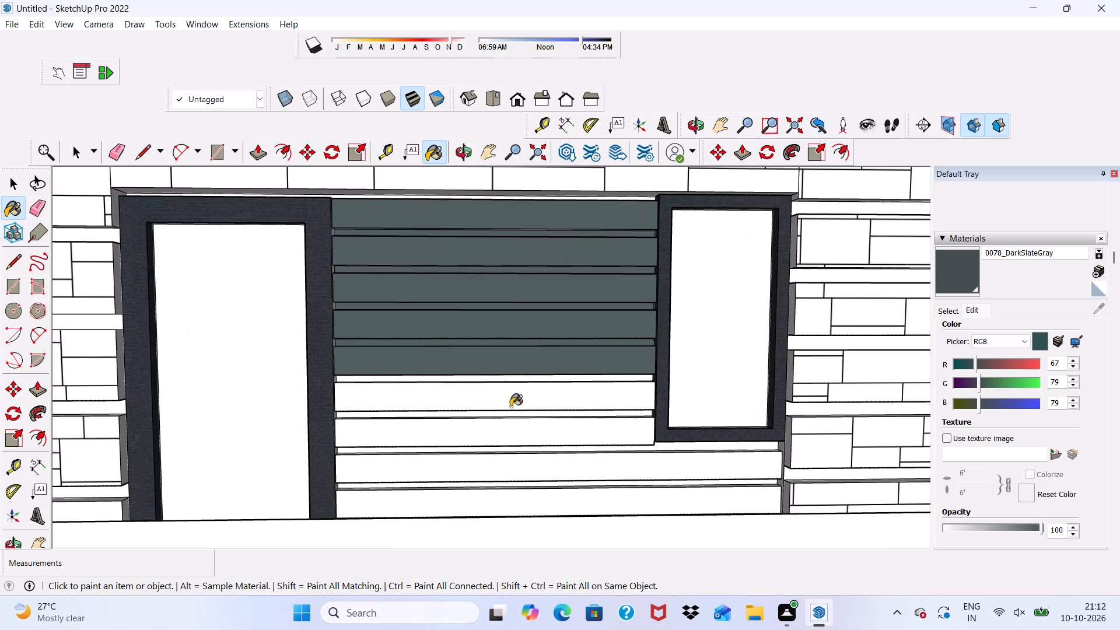
{"action": "left_click", "coordinate": [508, 394]}
{"action": "scroll", "coordinate": [505, 437], "scroll_direction": "up", "scroll_amount": 4}
{"action": "left_click", "coordinate": [504, 436]}
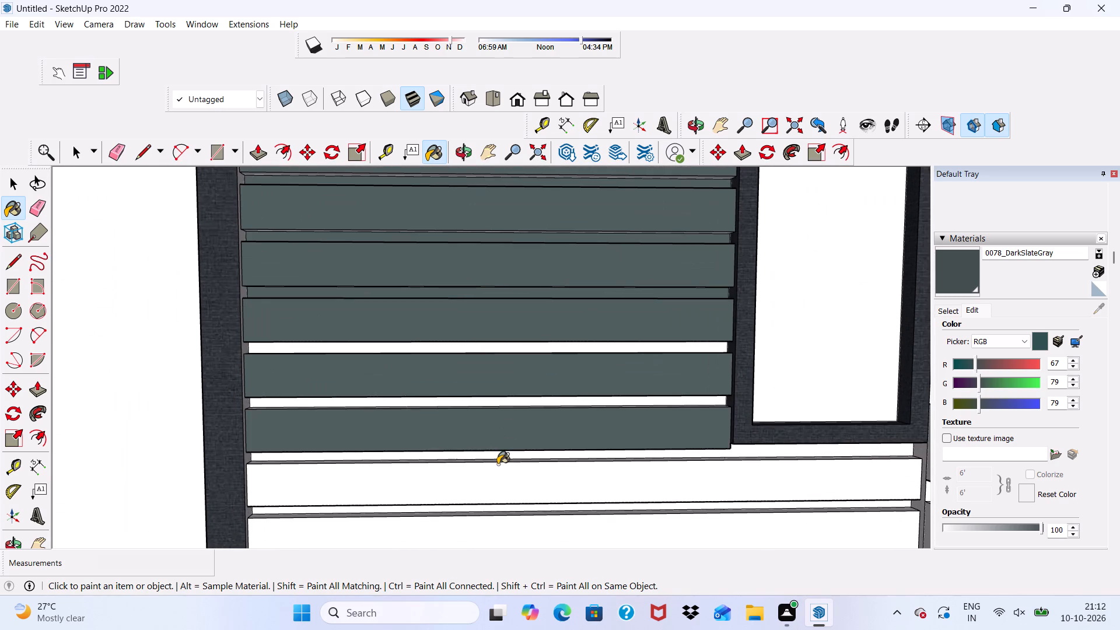
{"action": "left_click", "coordinate": [498, 464]}
Paint the remaining recessed strips between the fifth and eighth planks, plus the eighth plank's top edge, with 0078_DarkSlateGray.
{"action": "scroll", "coordinate": [495, 459], "scroll_direction": "up", "scroll_amount": 3}
{"action": "left_click", "coordinate": [487, 459]}
{"action": "scroll", "coordinate": [485, 455], "scroll_direction": "up", "scroll_amount": 5}
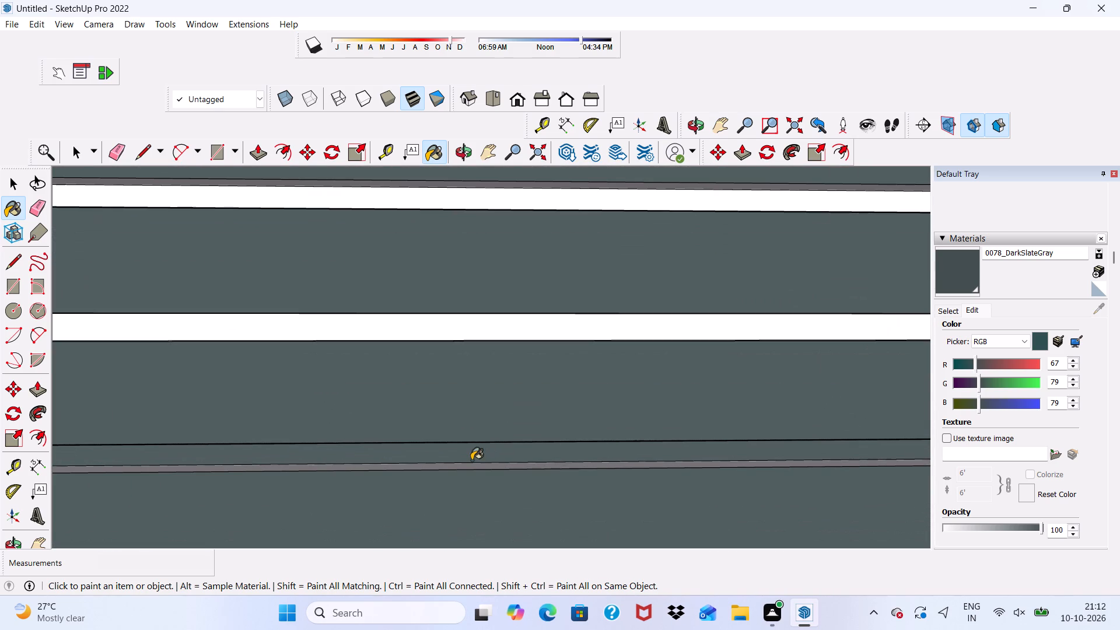
{"action": "left_click", "coordinate": [471, 464]}
{"action": "left_click_drag", "start_coordinate": [477, 323], "coordinate": [482, 328]}
{"action": "scroll", "coordinate": [482, 344], "scroll_direction": "down", "scroll_amount": 2}
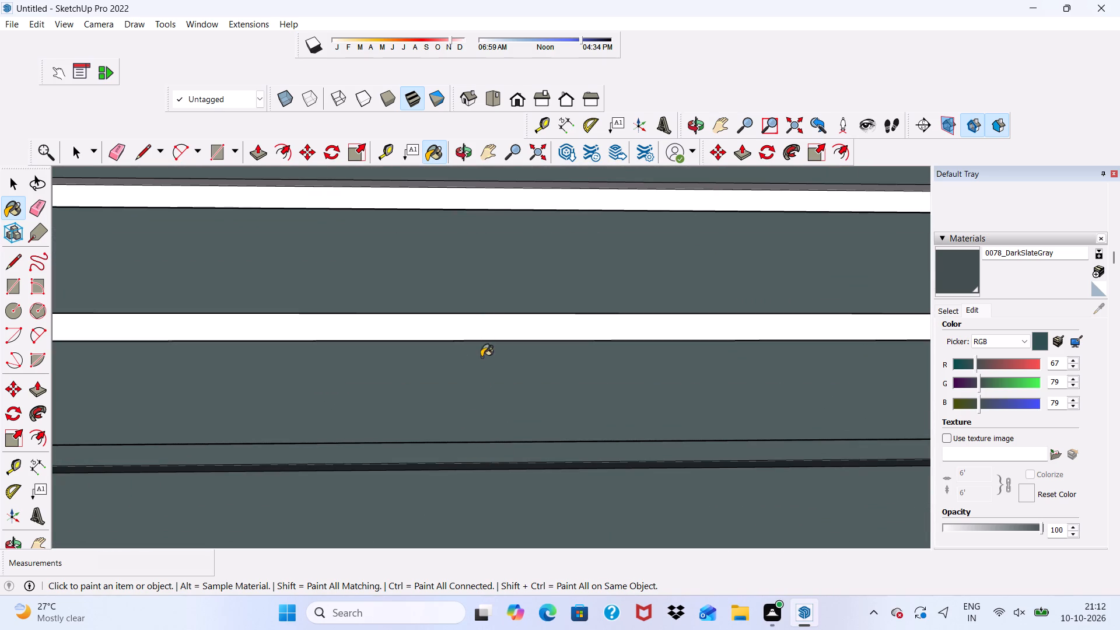
{"action": "scroll", "coordinate": [481, 357], "scroll_direction": "down", "scroll_amount": 14}
{"action": "middle_click_drag", "start_coordinate": [577, 373], "coordinate": [641, 370]}
{"action": "scroll", "coordinate": [561, 292], "scroll_direction": "up", "scroll_amount": 3}
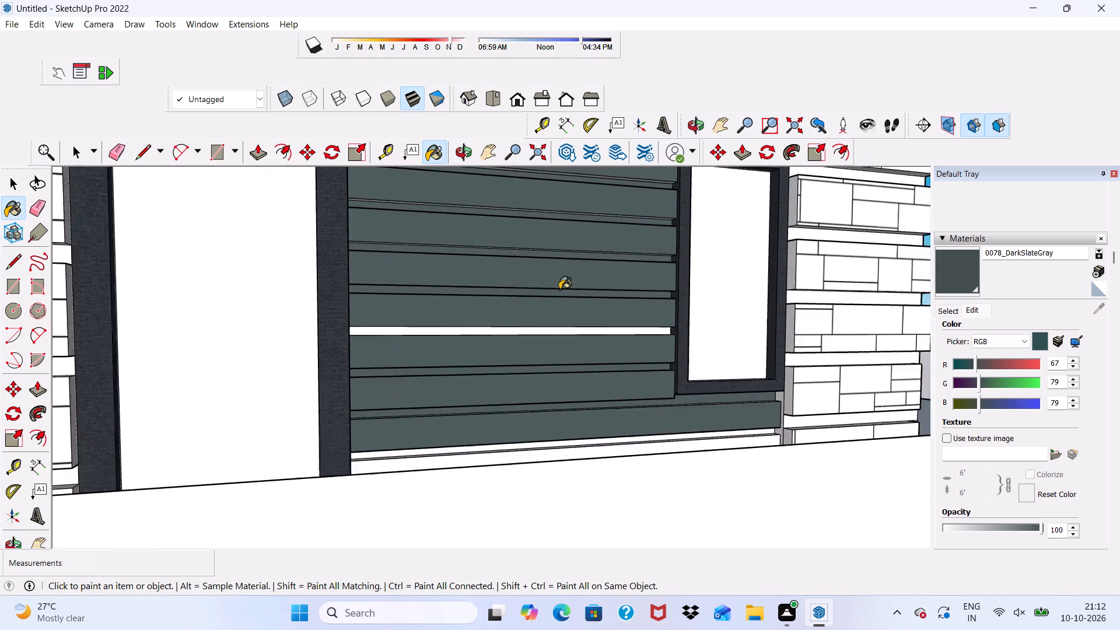
{"action": "scroll", "coordinate": [559, 289], "scroll_direction": "up", "scroll_amount": 6}
{"action": "left_click", "coordinate": [559, 344]}
{"action": "scroll", "coordinate": [559, 344], "scroll_direction": "up", "scroll_amount": 1}
{"action": "scroll", "coordinate": [503, 366], "scroll_direction": "down", "scroll_amount": 14}
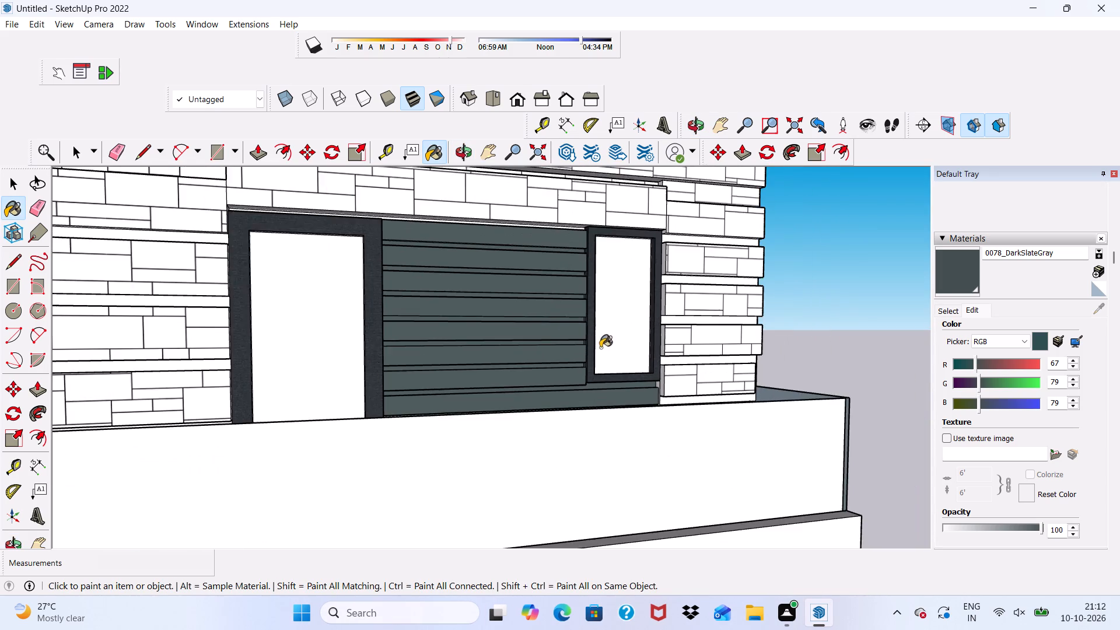
Paint the four lowest planks between the door frame and stone wall, behind the balcony parapet, with 0078_DarkSlateGray.
{"action": "middle_click_drag", "start_coordinate": [601, 347], "coordinate": [330, 326]}
{"action": "scroll", "coordinate": [435, 256], "scroll_direction": "down", "scroll_amount": 10}
{"action": "middle_click_drag", "start_coordinate": [481, 338], "coordinate": [580, 331]}
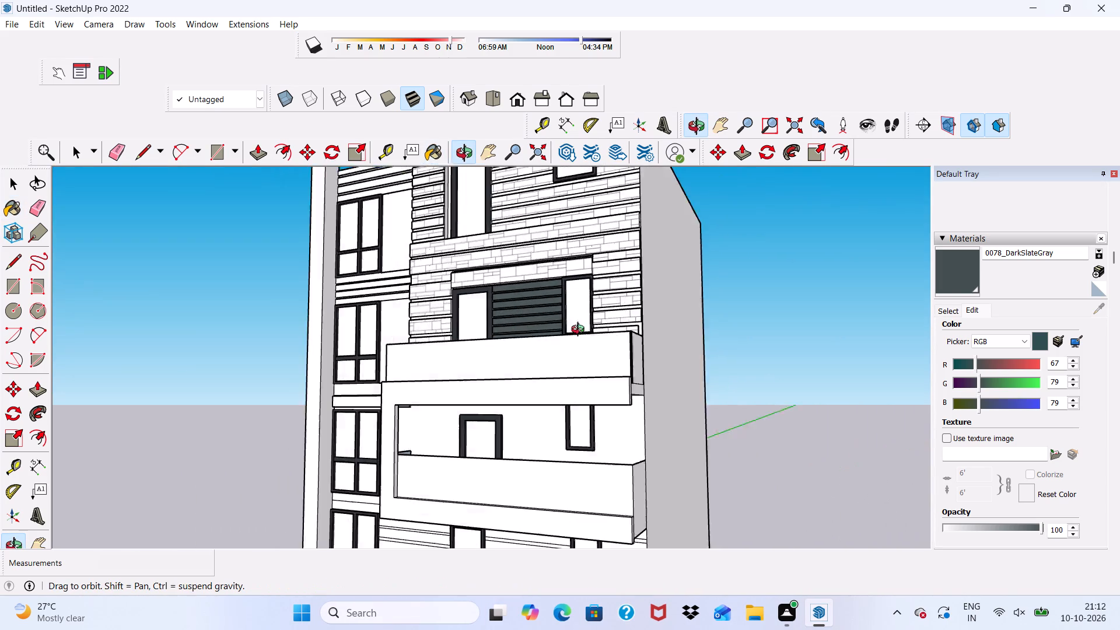
{"action": "middle_click_drag", "start_coordinate": [580, 331], "coordinate": [645, 358]}
{"action": "scroll", "coordinate": [623, 323], "scroll_direction": "up", "scroll_amount": 4}
{"action": "scroll", "coordinate": [661, 294], "scroll_direction": "up", "scroll_amount": 9}
{"action": "scroll", "coordinate": [623, 323], "scroll_direction": "down", "scroll_amount": 6}
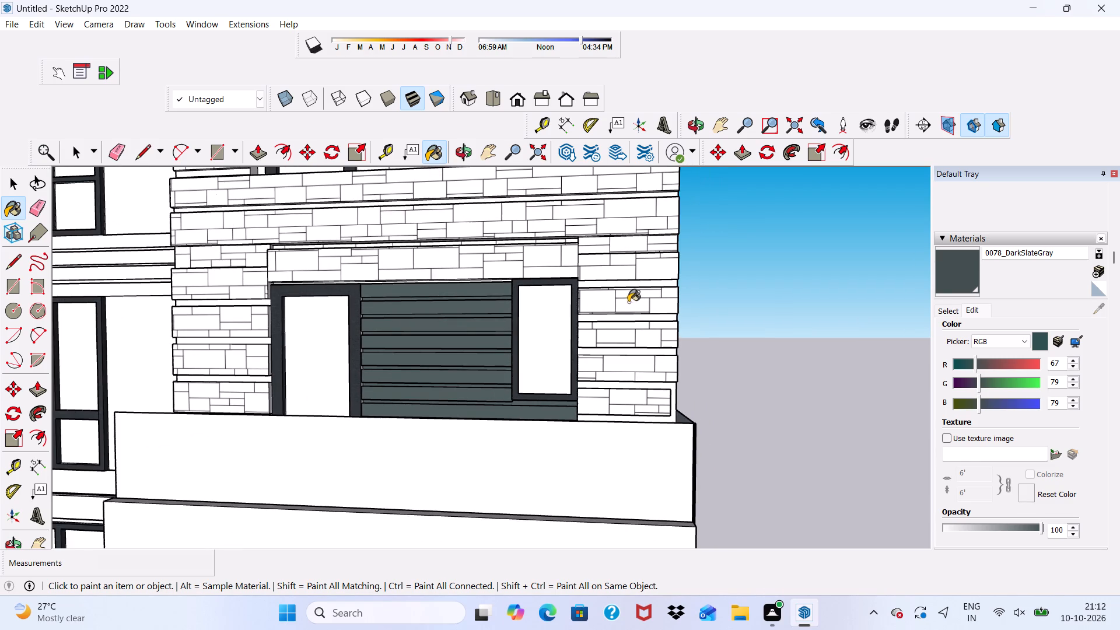
{"action": "scroll", "coordinate": [497, 311], "scroll_direction": "down", "scroll_amount": 4}
{"action": "middle_click_drag", "start_coordinate": [509, 338], "coordinate": [480, 461]}
{"action": "scroll", "coordinate": [439, 381], "scroll_direction": "up", "scroll_amount": 5}
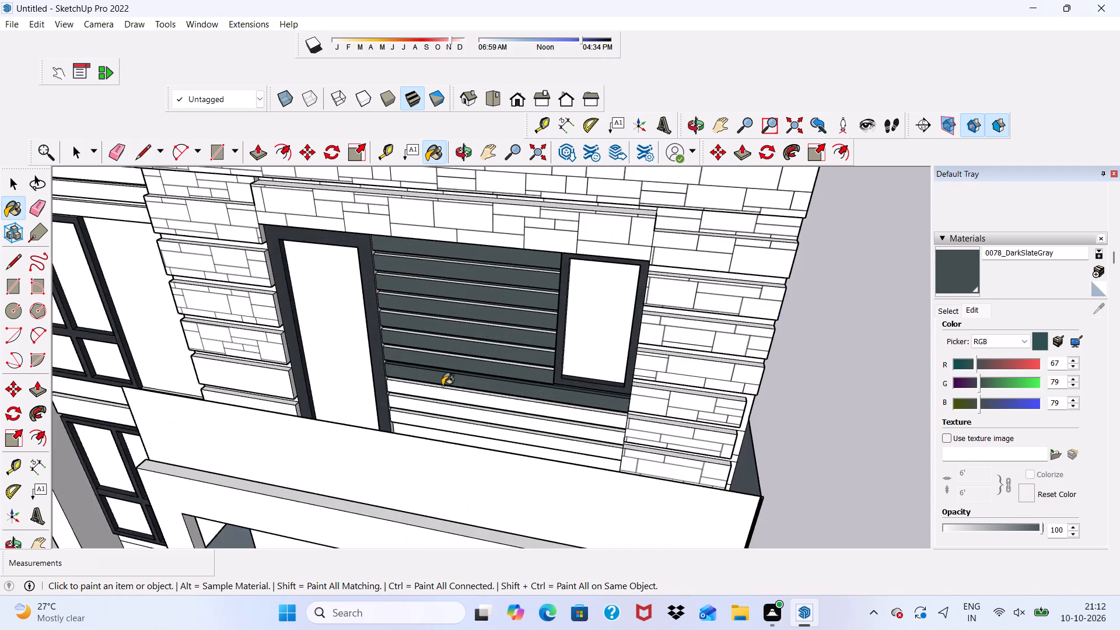
{"action": "scroll", "coordinate": [442, 386], "scroll_direction": "up", "scroll_amount": 8}
{"action": "left_click", "coordinate": [379, 469]}
{"action": "left_click", "coordinate": [378, 424]}
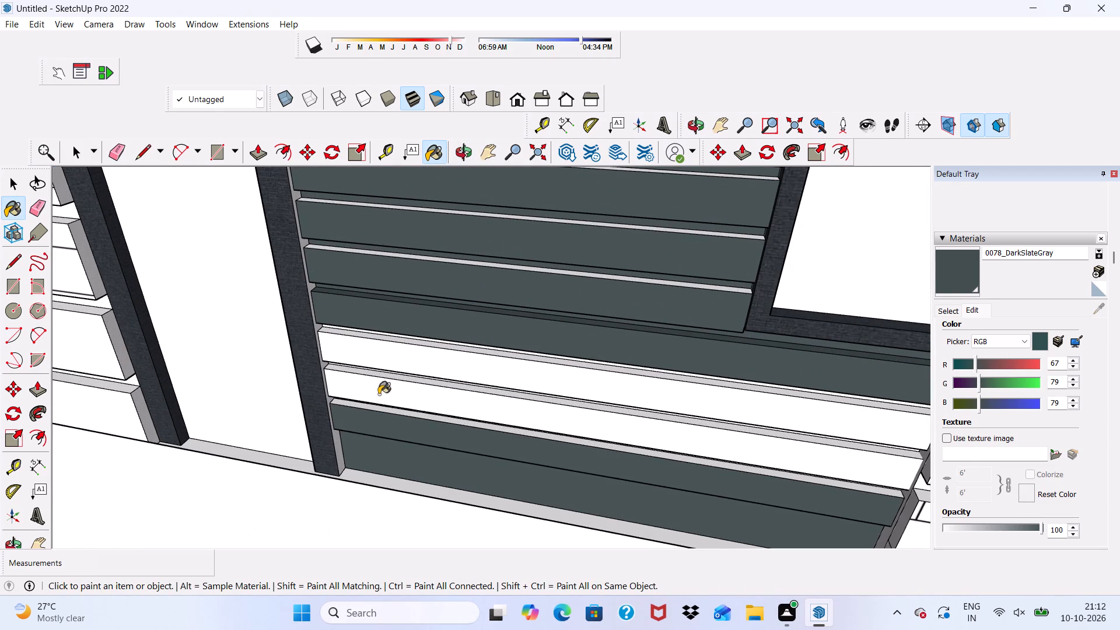
{"action": "left_click", "coordinate": [379, 388]}
{"action": "left_click", "coordinate": [390, 348]}
Paint the recessed strips and top edges between the lower planks below the window with 0078_DarkSlateGray.
{"action": "middle_click_drag", "start_coordinate": [408, 420], "coordinate": [463, 334]}
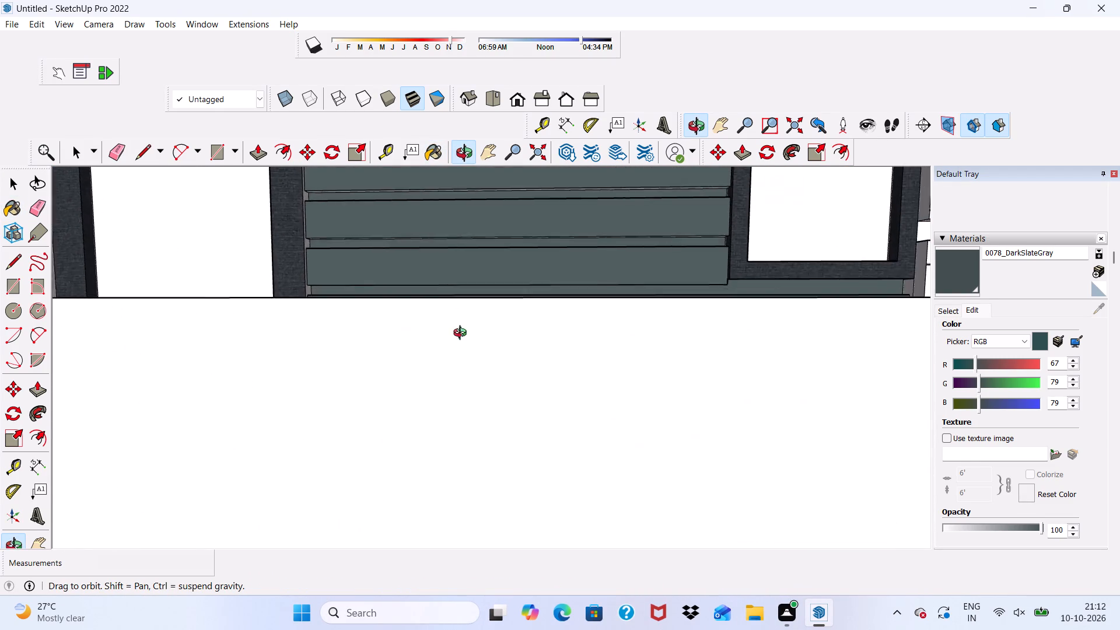
{"action": "middle_click_drag", "start_coordinate": [463, 334], "coordinate": [502, 411]}
{"action": "scroll", "coordinate": [475, 426], "scroll_direction": "up", "scroll_amount": 14}
{"action": "left_click", "coordinate": [363, 461]}
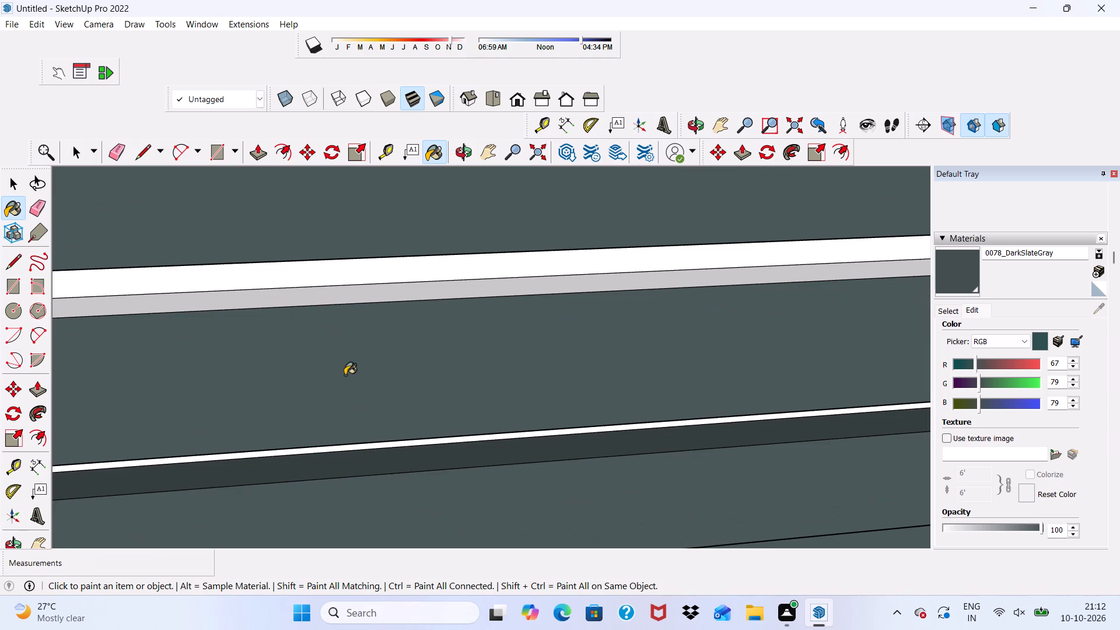
{"action": "left_click", "coordinate": [344, 296]}
{"action": "left_click", "coordinate": [354, 274]}
{"action": "scroll", "coordinate": [377, 456], "scroll_direction": "up", "scroll_amount": 3}
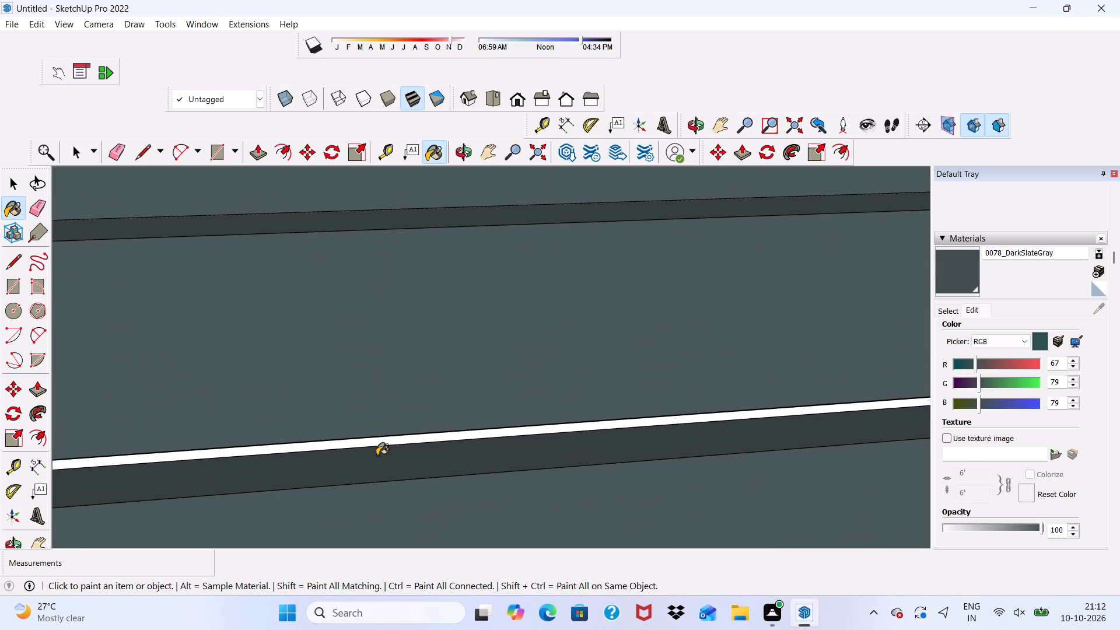
{"action": "left_click", "coordinate": [378, 440]}
{"action": "scroll", "coordinate": [379, 445], "scroll_direction": "down", "scroll_amount": 9}
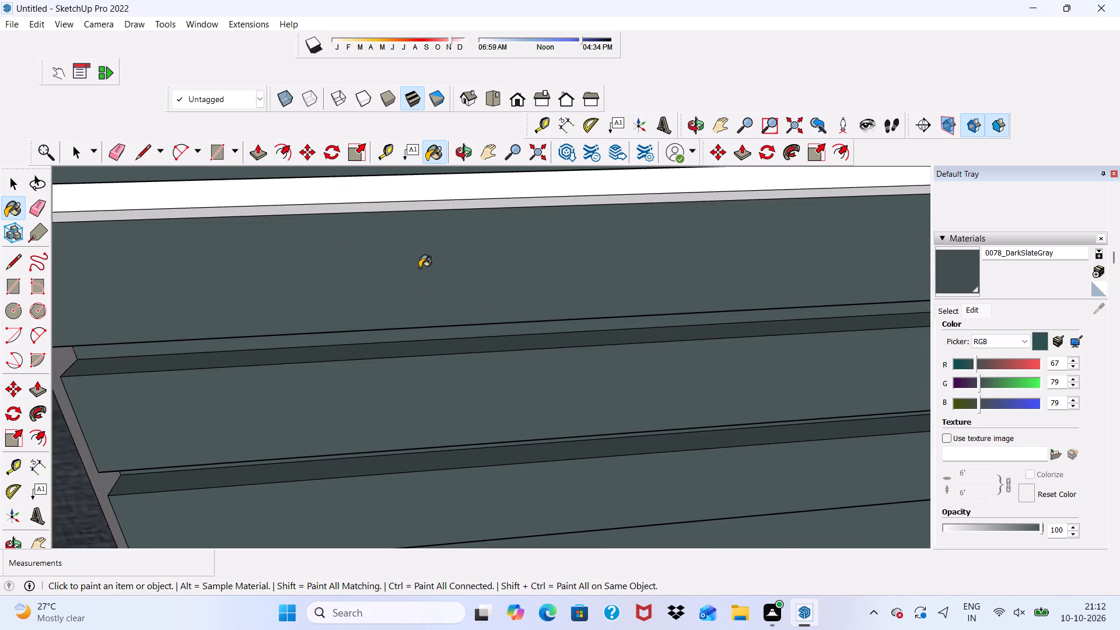
{"action": "left_click_drag", "start_coordinate": [413, 255], "coordinate": [416, 267]}
{"action": "left_click", "coordinate": [416, 267]}
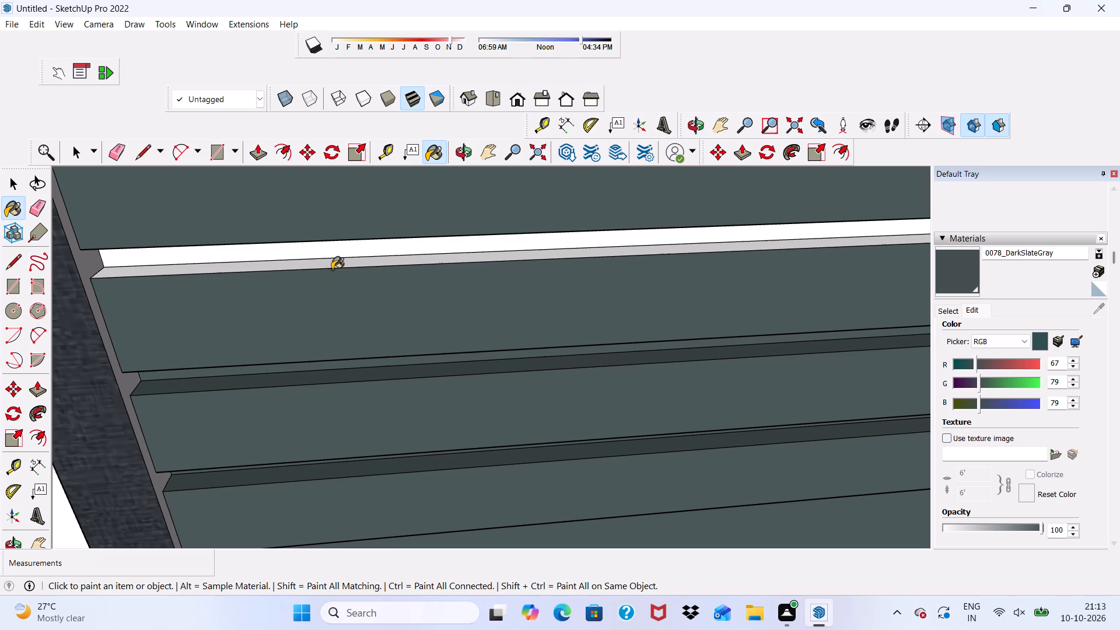
{"action": "left_click", "coordinate": [375, 257]}
{"action": "left_click", "coordinate": [379, 244]}
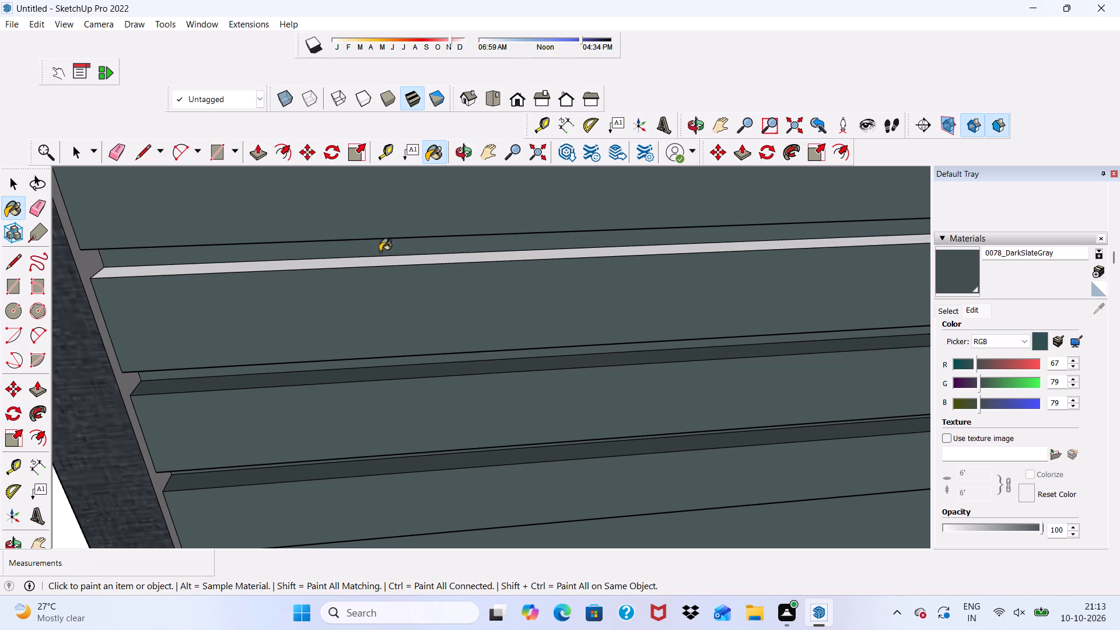
{"action": "left_click", "coordinate": [379, 260]}
Paint the top edges of the two lowest planks beside the window with 0078_DarkSlateGray.
{"action": "scroll", "coordinate": [380, 274], "scroll_direction": "down", "scroll_amount": 5}
{"action": "scroll", "coordinate": [443, 298], "scroll_direction": "down", "scroll_amount": 5}
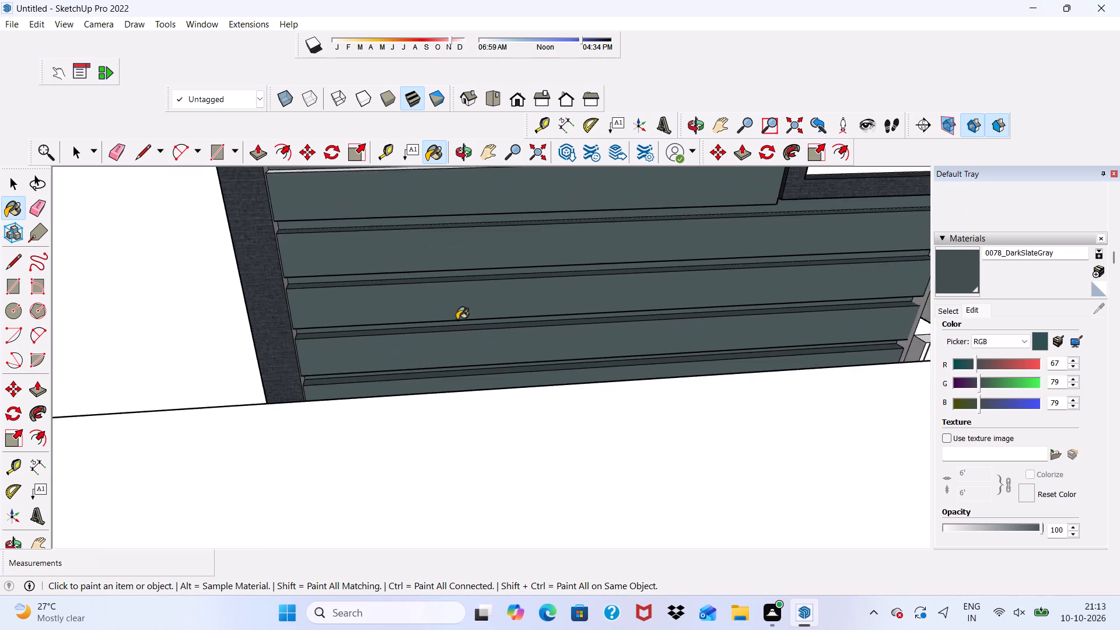
{"action": "scroll", "coordinate": [384, 279], "scroll_direction": "down", "scroll_amount": 4}
{"action": "scroll", "coordinate": [448, 212], "scroll_direction": "up", "scroll_amount": 10}
{"action": "scroll", "coordinate": [448, 212], "scroll_direction": "down", "scroll_amount": 1}
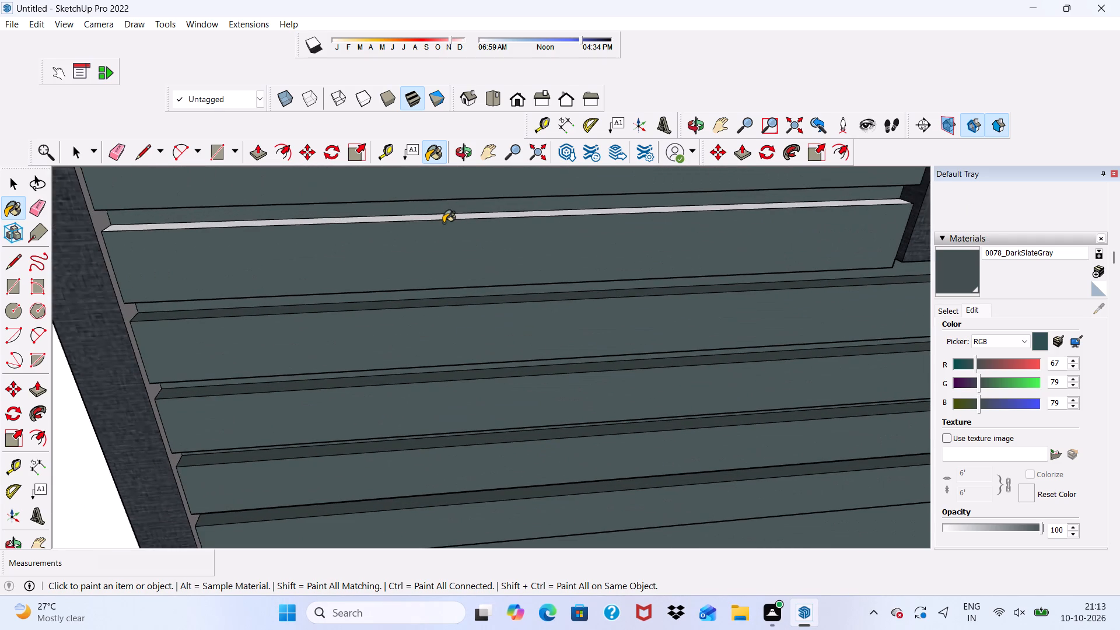
{"action": "scroll", "coordinate": [436, 195], "scroll_direction": "up", "scroll_amount": 11}
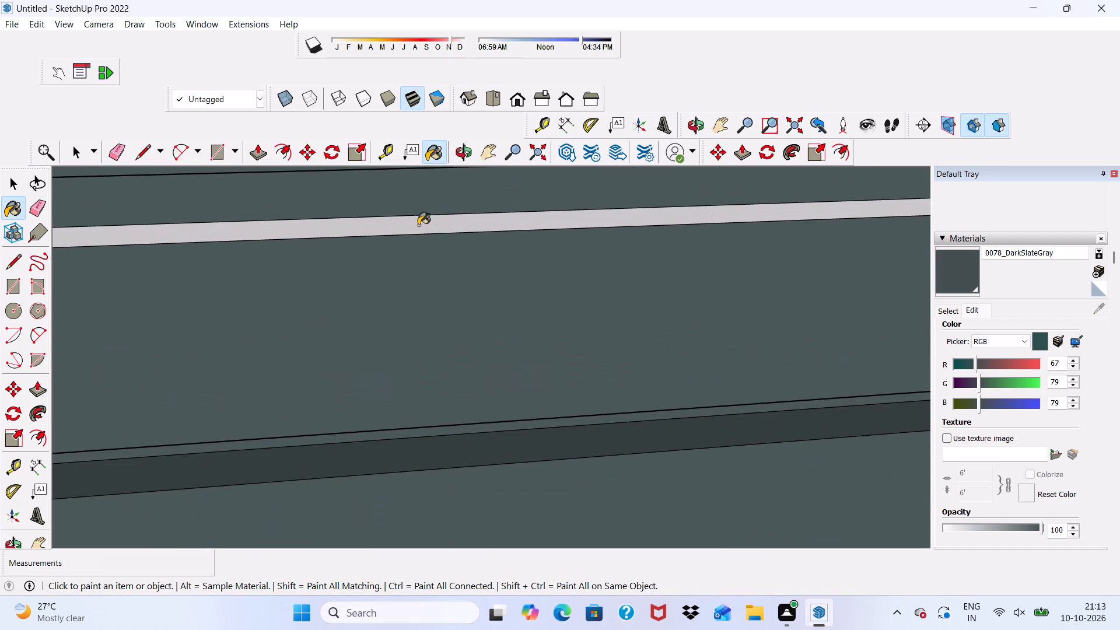
{"action": "left_click", "coordinate": [418, 225]}
{"action": "scroll", "coordinate": [409, 253], "scroll_direction": "down", "scroll_amount": 20}
{"action": "scroll", "coordinate": [409, 253], "scroll_direction": "down", "scroll_amount": 1}
{"action": "scroll", "coordinate": [482, 190], "scroll_direction": "up", "scroll_amount": 5}
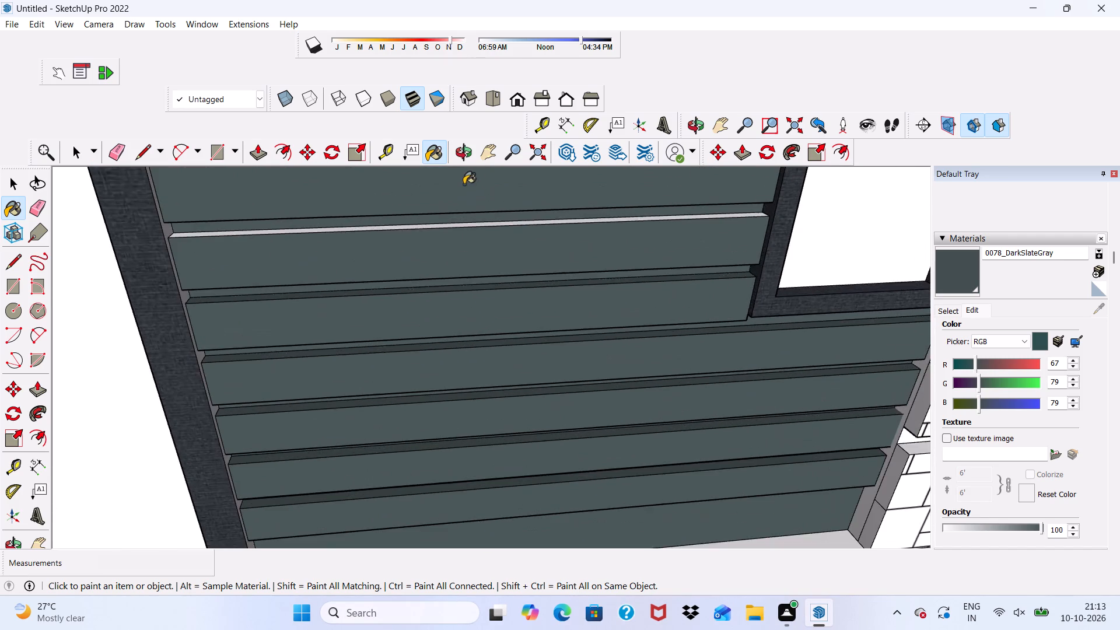
{"action": "scroll", "coordinate": [464, 184], "scroll_direction": "up", "scroll_amount": 10}
{"action": "left_click", "coordinate": [323, 228]}
{"action": "scroll", "coordinate": [331, 249], "scroll_direction": "down", "scroll_amount": 9}
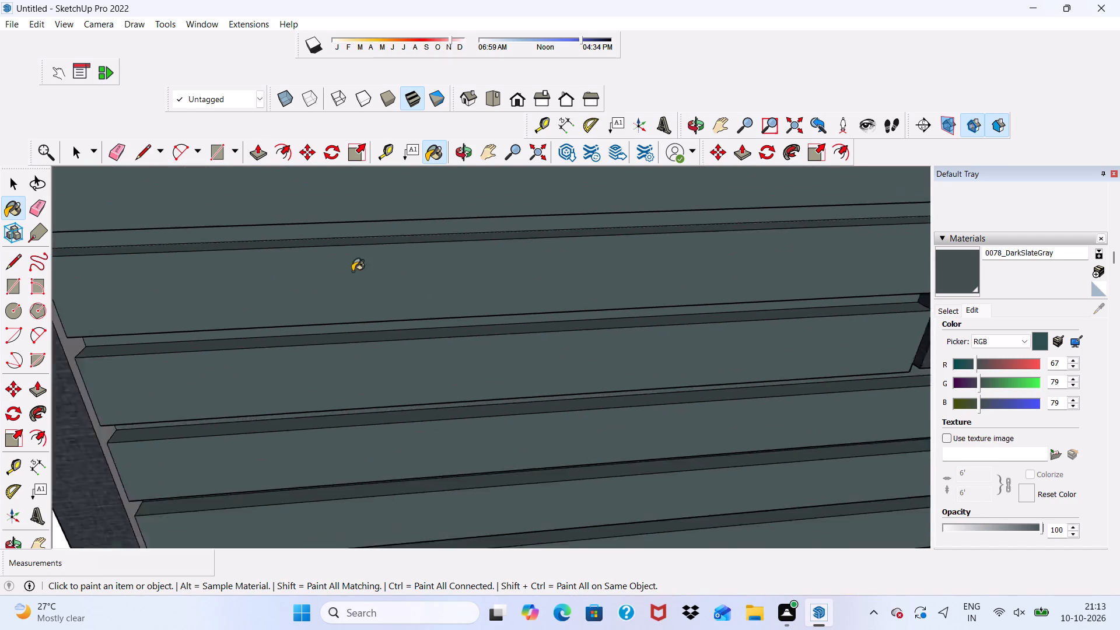
Paint the top edges of the four remaining upper planks beside the window with 0078_DarkSlateGray.
{"action": "scroll", "coordinate": [352, 271], "scroll_direction": "down", "scroll_amount": 15}
{"action": "scroll", "coordinate": [422, 209], "scroll_direction": "up", "scroll_amount": 8}
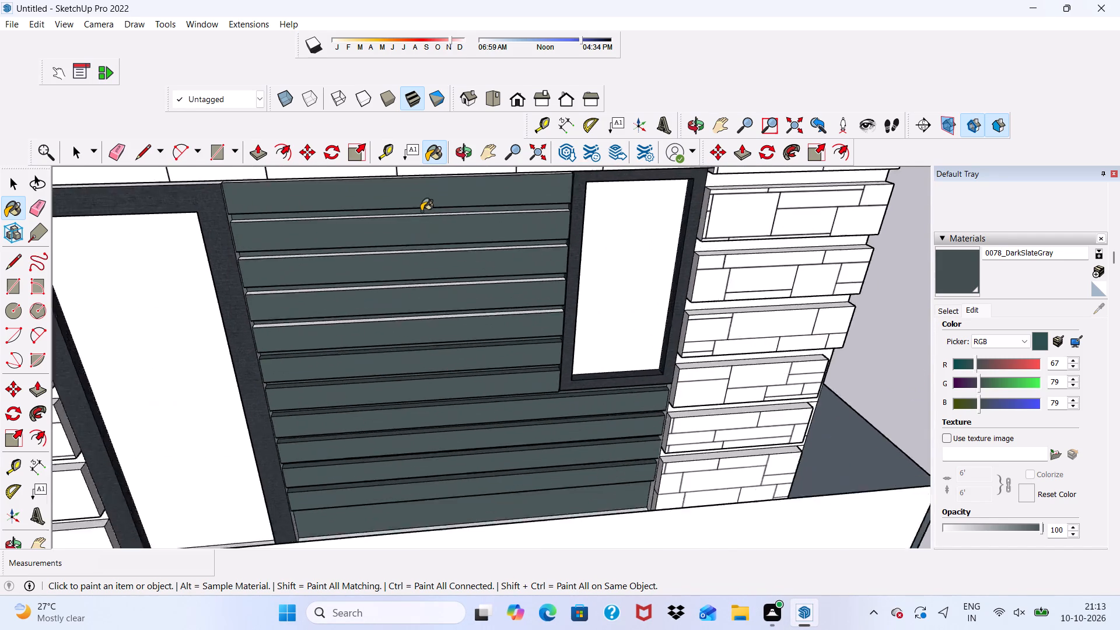
{"action": "scroll", "coordinate": [421, 211], "scroll_direction": "up", "scroll_amount": 7}
{"action": "left_click", "coordinate": [405, 222]}
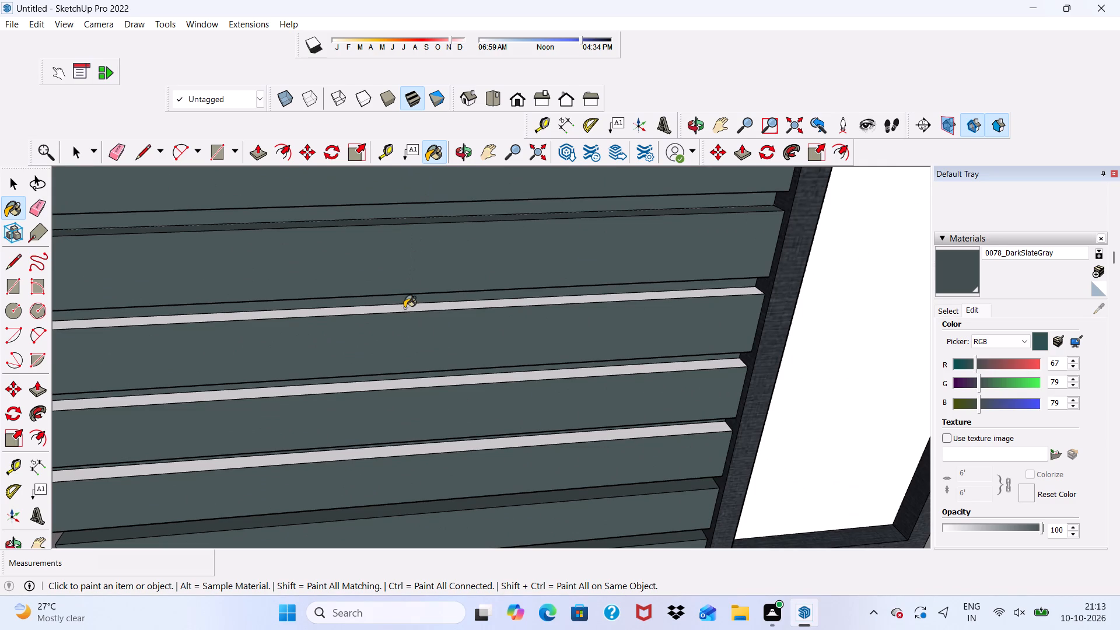
{"action": "left_click", "coordinate": [404, 308]}
{"action": "left_click", "coordinate": [407, 387]}
{"action": "left_click", "coordinate": [400, 455]}
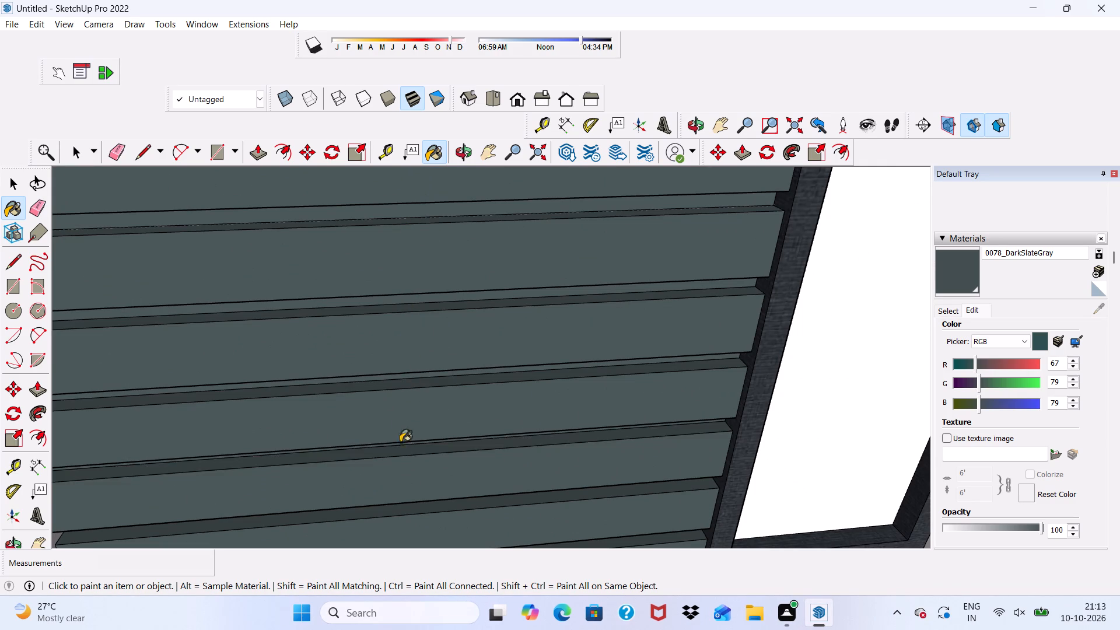
Paint the narrow side face of the door frame next to the planks with 0078_DarkSlateGray.
{"action": "scroll", "coordinate": [392, 366], "scroll_direction": "down", "scroll_amount": 12}
{"action": "middle_click_drag", "start_coordinate": [488, 335], "coordinate": [614, 298]}
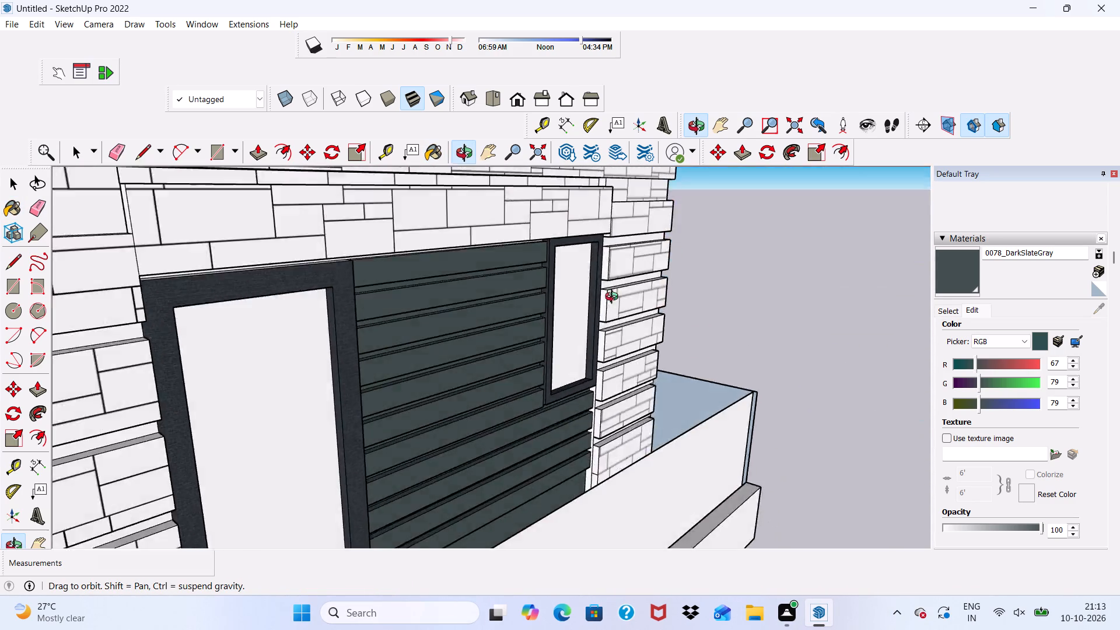
{"action": "middle_click_drag", "start_coordinate": [614, 298], "coordinate": [267, 348]}
{"action": "scroll", "coordinate": [316, 411], "scroll_direction": "up", "scroll_amount": 8}
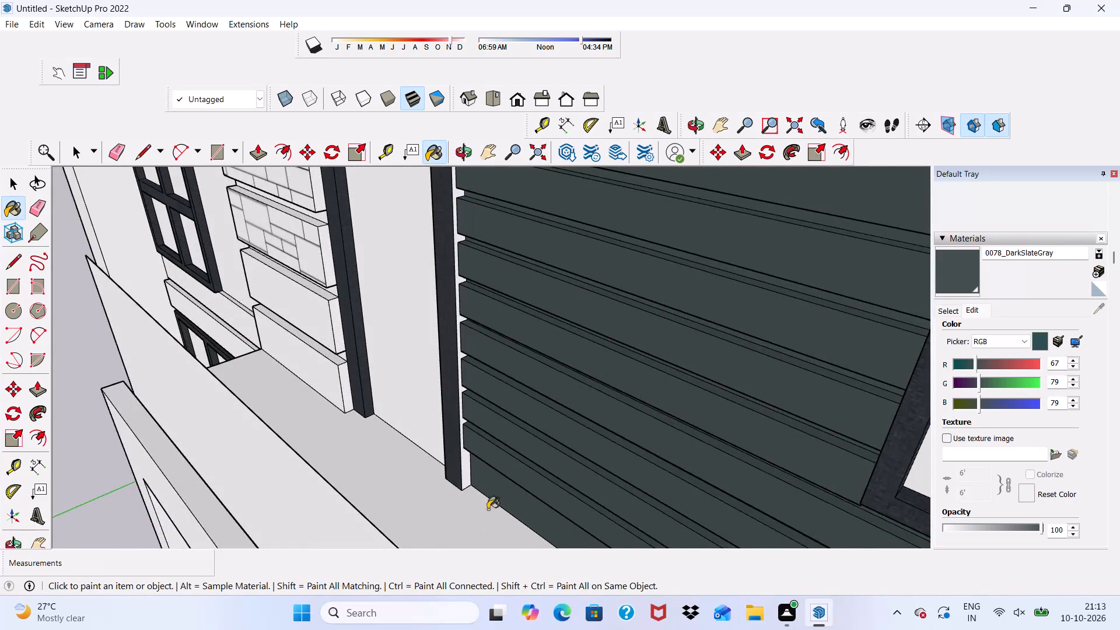
{"action": "scroll", "coordinate": [488, 509], "scroll_direction": "up", "scroll_amount": 4}
{"action": "left_click", "coordinate": [464, 475]}
{"action": "scroll", "coordinate": [464, 475], "scroll_direction": "down", "scroll_amount": 8}
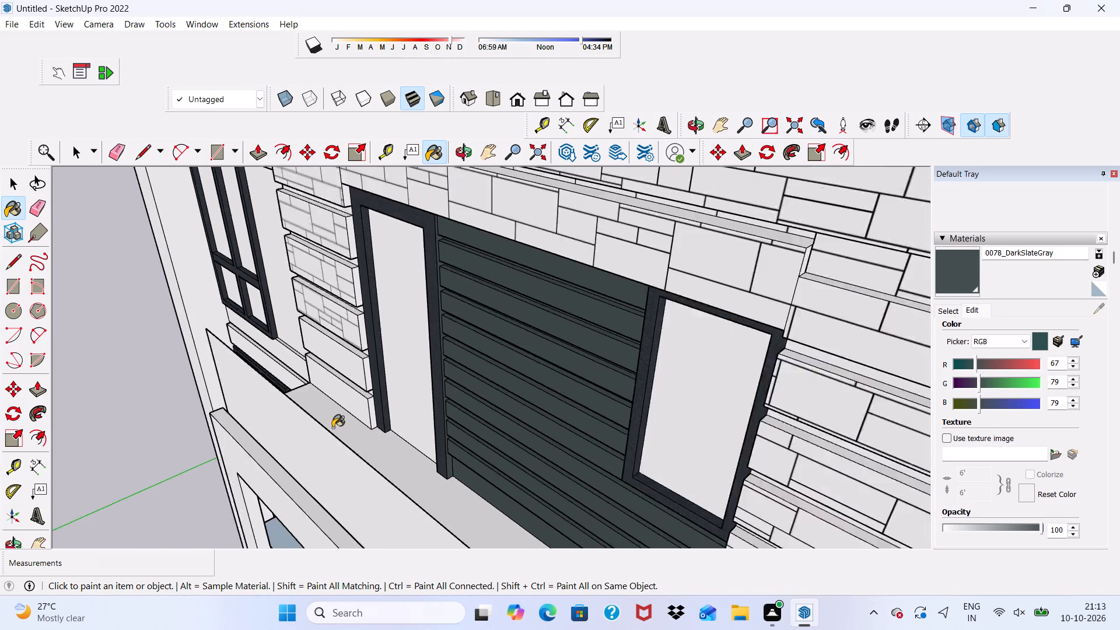
Examine the painted plank panel together with the surrounding stone cladding and balconies from several distances and angles.
{"action": "scroll", "coordinate": [332, 428], "scroll_direction": "down", "scroll_amount": 2}
{"action": "middle_click_drag", "start_coordinate": [347, 447], "coordinate": [593, 316]}
{"action": "scroll", "coordinate": [604, 317], "scroll_direction": "up", "scroll_amount": 3}
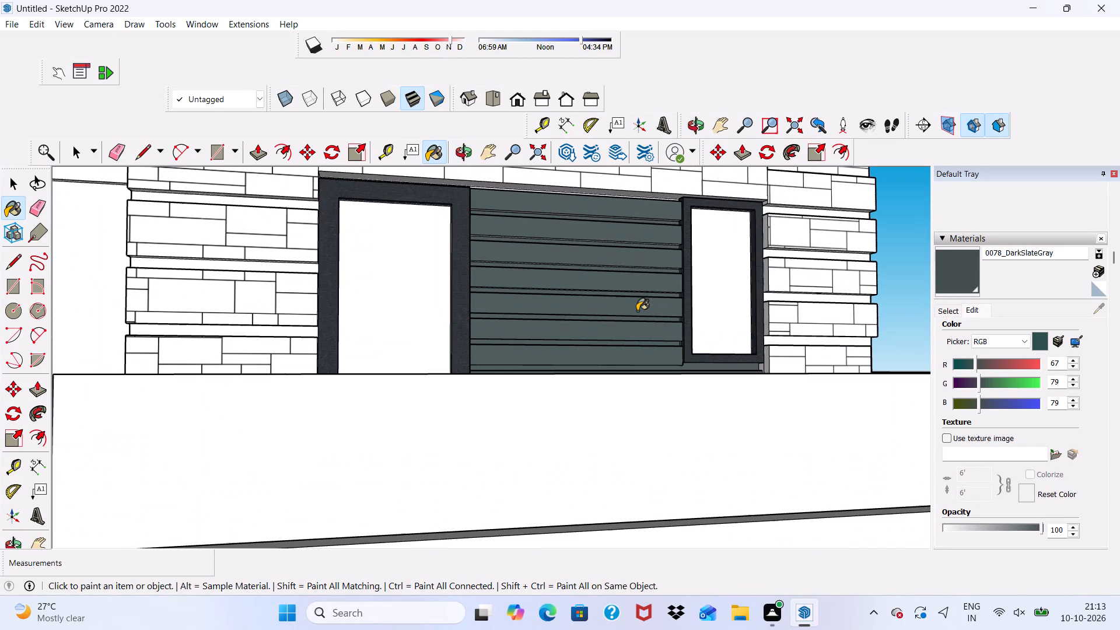
{"action": "scroll", "coordinate": [637, 311], "scroll_direction": "down", "scroll_amount": 13}
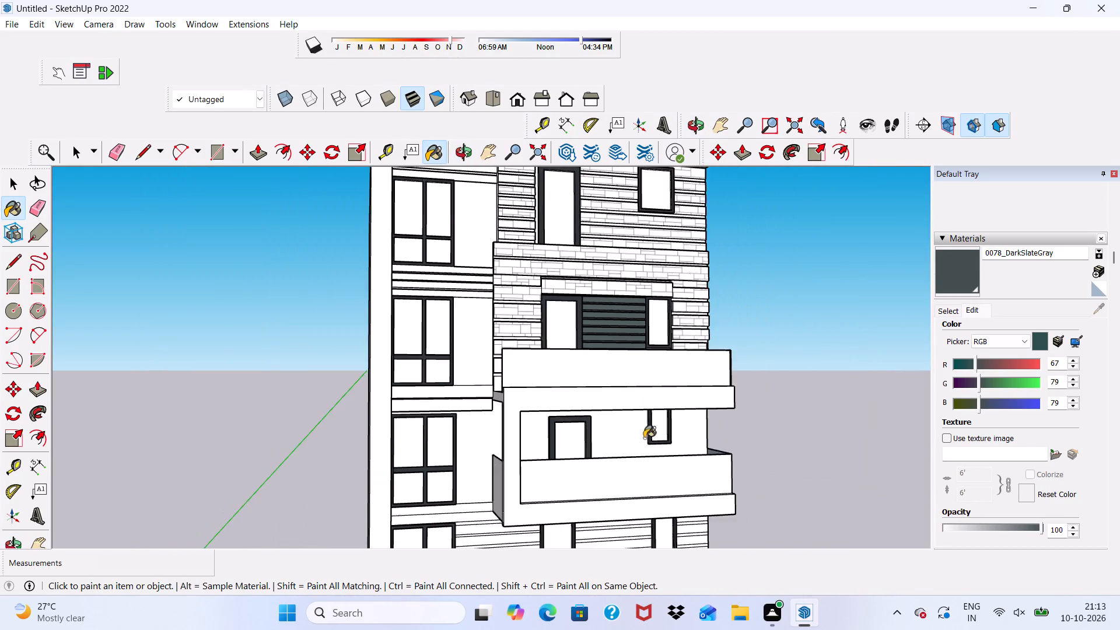
{"action": "scroll", "coordinate": [637, 240], "scroll_direction": "up", "scroll_amount": 5}
{"action": "scroll", "coordinate": [599, 195], "scroll_direction": "up", "scroll_amount": 2}
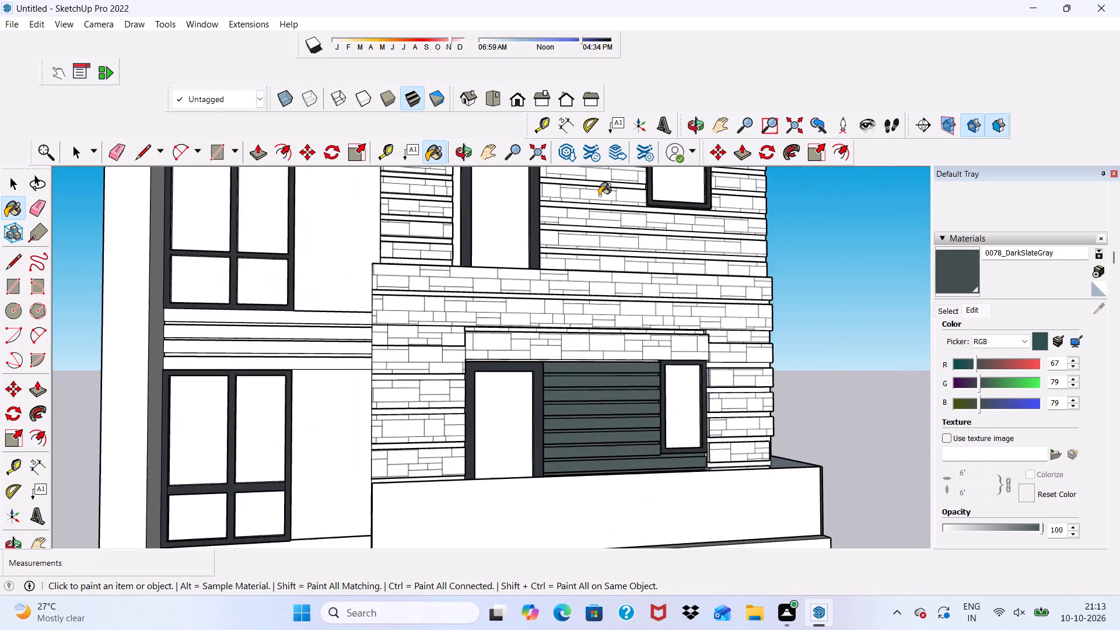
{"action": "scroll", "coordinate": [599, 195], "scroll_direction": "up", "scroll_amount": 1}
{"action": "scroll", "coordinate": [597, 238], "scroll_direction": "down", "scroll_amount": 3}
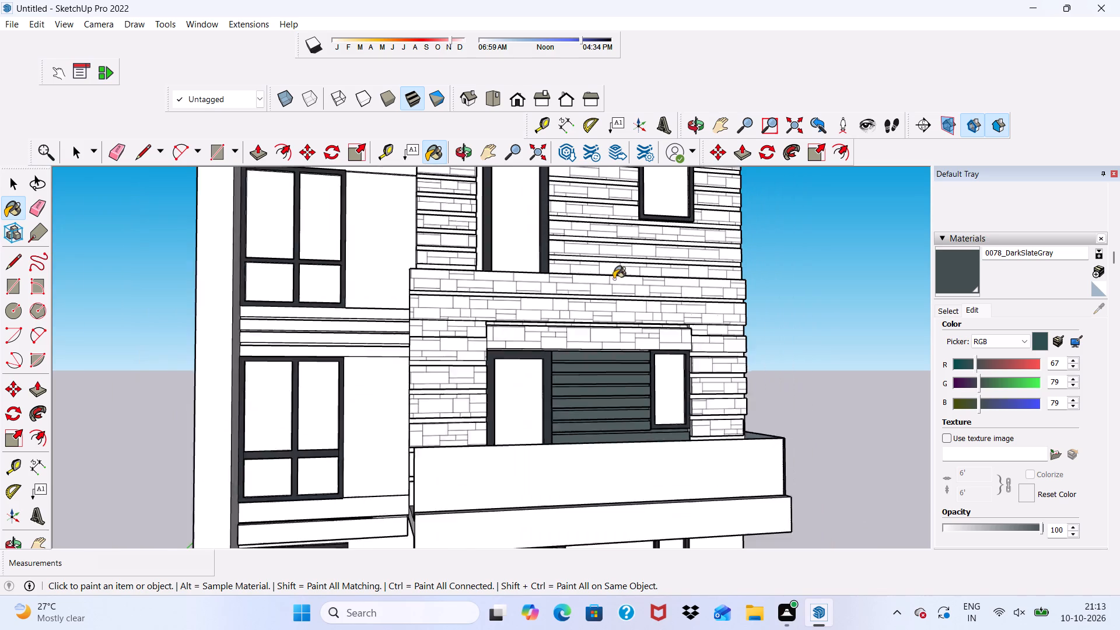
{"action": "scroll", "coordinate": [614, 279], "scroll_direction": "down", "scroll_amount": 2}
{"action": "middle_click_drag", "start_coordinate": [618, 211], "coordinate": [521, 355]}
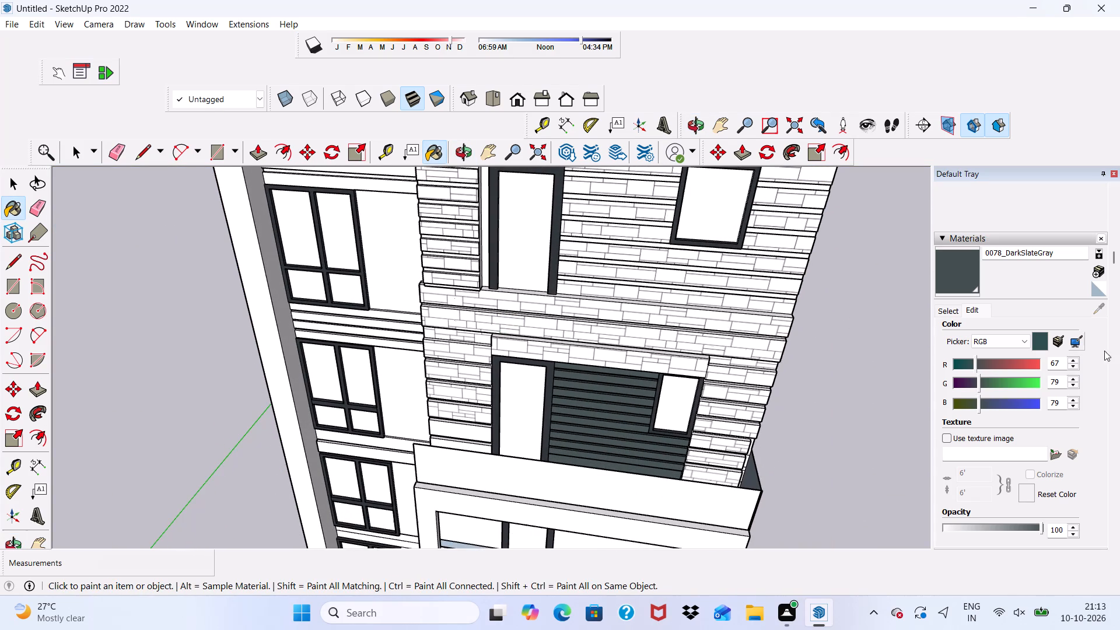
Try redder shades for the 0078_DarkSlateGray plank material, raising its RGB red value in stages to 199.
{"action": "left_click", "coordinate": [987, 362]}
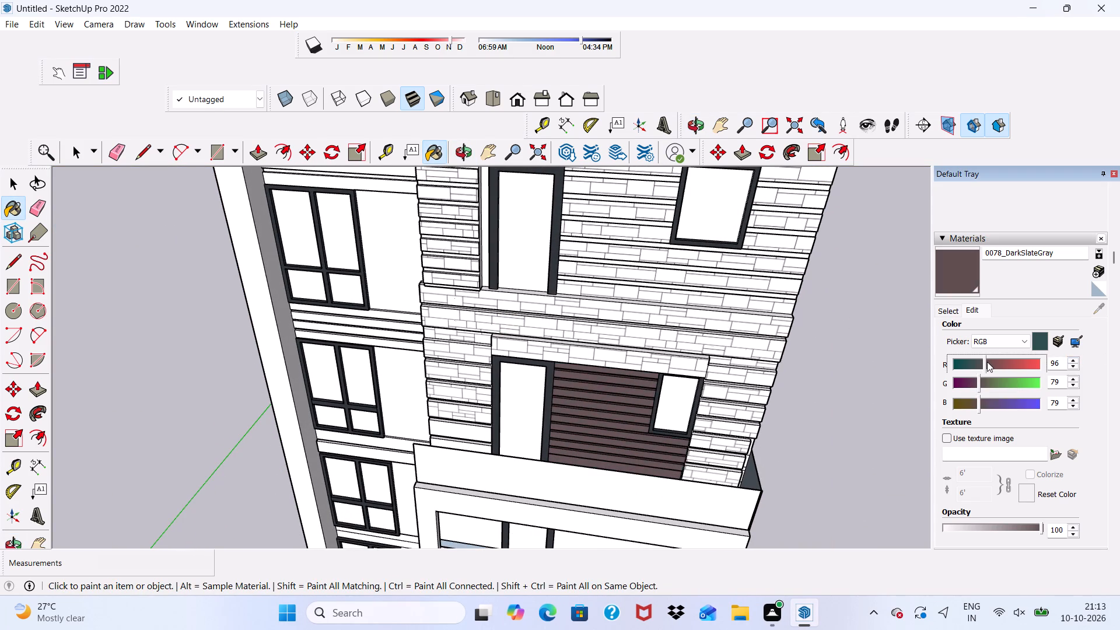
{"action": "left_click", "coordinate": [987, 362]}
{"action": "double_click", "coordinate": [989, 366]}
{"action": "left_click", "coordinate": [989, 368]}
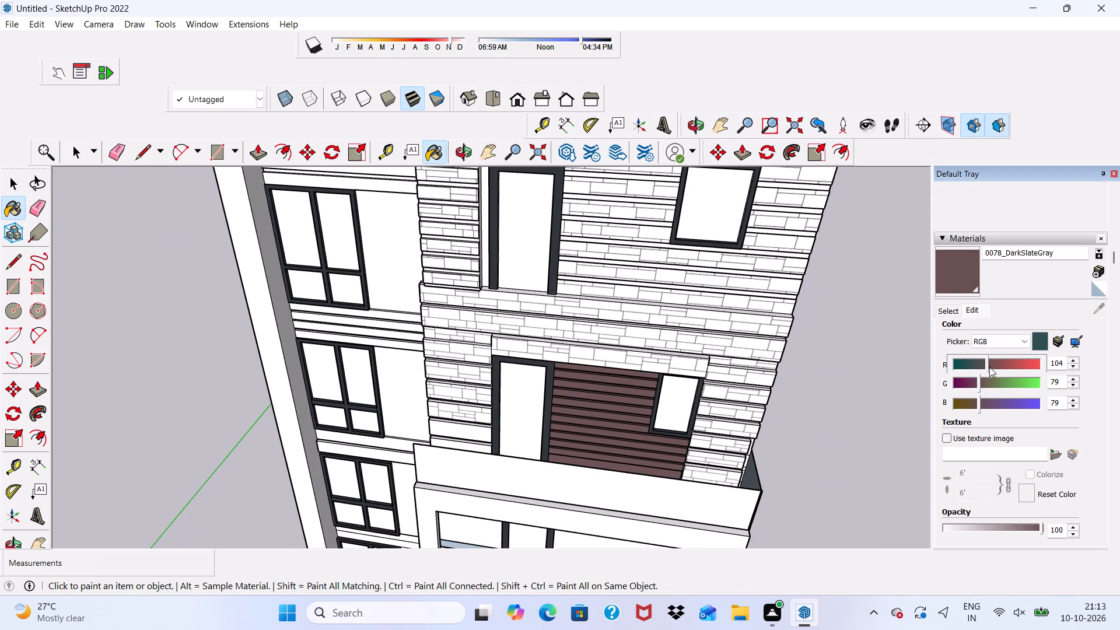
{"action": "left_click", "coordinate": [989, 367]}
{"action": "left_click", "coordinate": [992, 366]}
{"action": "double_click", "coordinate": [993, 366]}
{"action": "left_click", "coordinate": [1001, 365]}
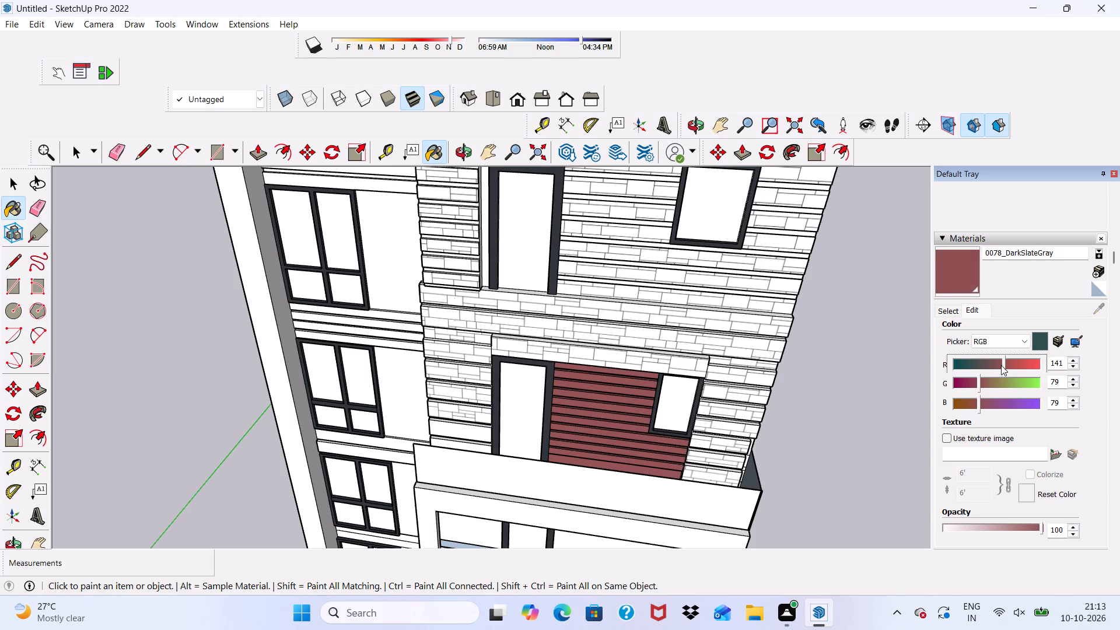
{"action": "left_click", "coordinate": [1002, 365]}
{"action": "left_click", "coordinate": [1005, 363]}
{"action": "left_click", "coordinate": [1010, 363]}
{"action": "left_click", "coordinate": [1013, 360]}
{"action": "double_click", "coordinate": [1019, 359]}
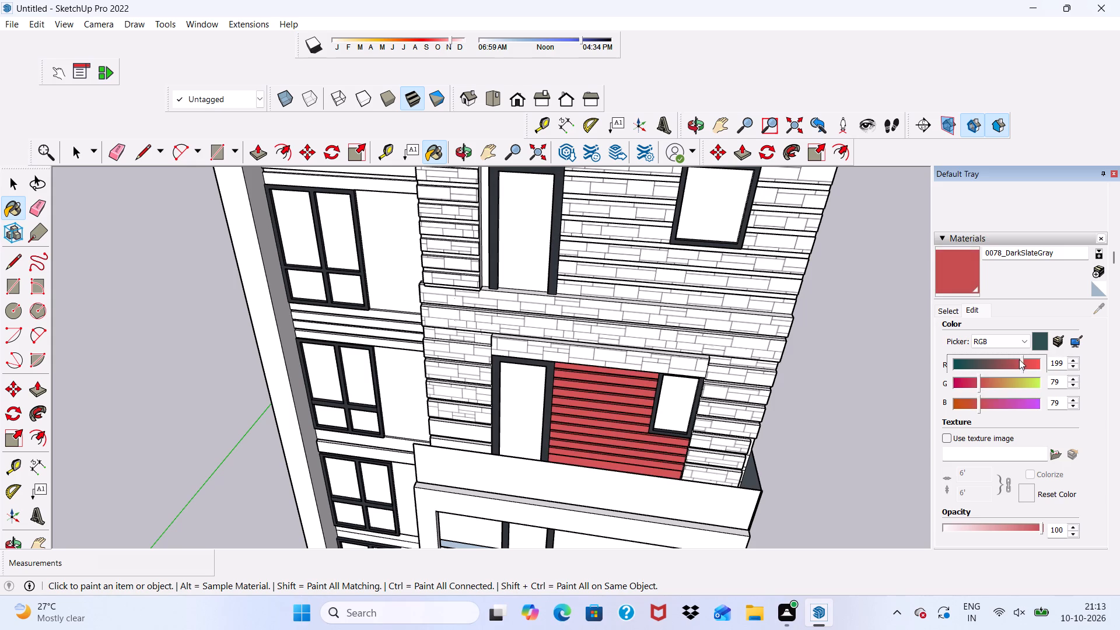
Try dark teal shades for the 0078_DarkSlateGray plank material, bringing its RGB red value down to 12.
{"action": "left_click", "coordinate": [967, 363]}
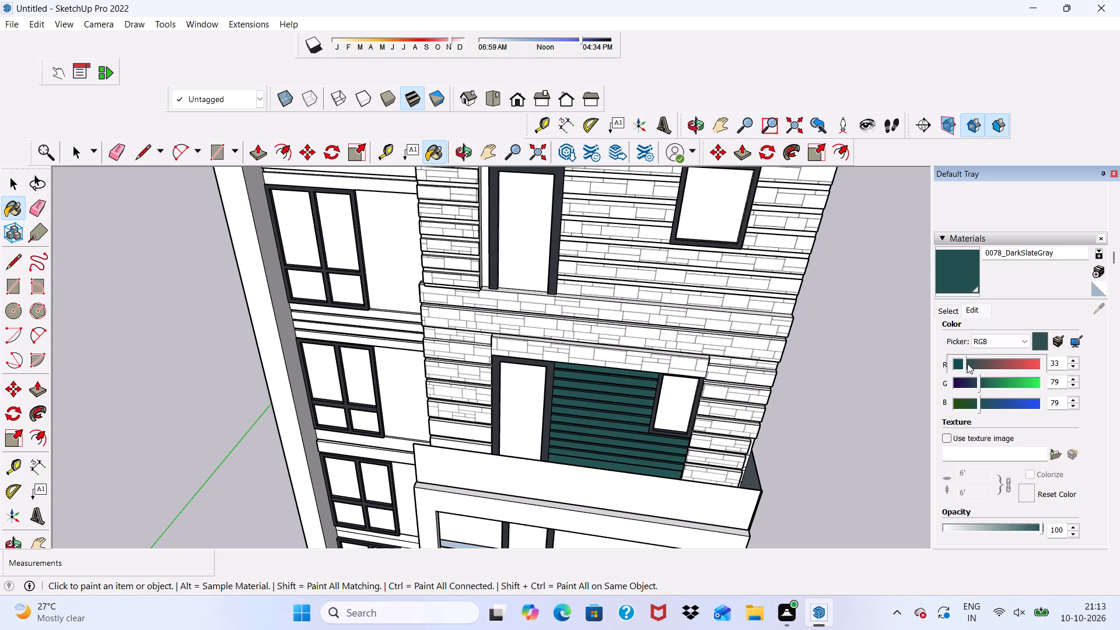
{"action": "scroll", "coordinate": [967, 363], "scroll_direction": "up", "scroll_amount": 8}
{"action": "left_click", "coordinate": [965, 362]}
{"action": "left_click", "coordinate": [965, 362]}
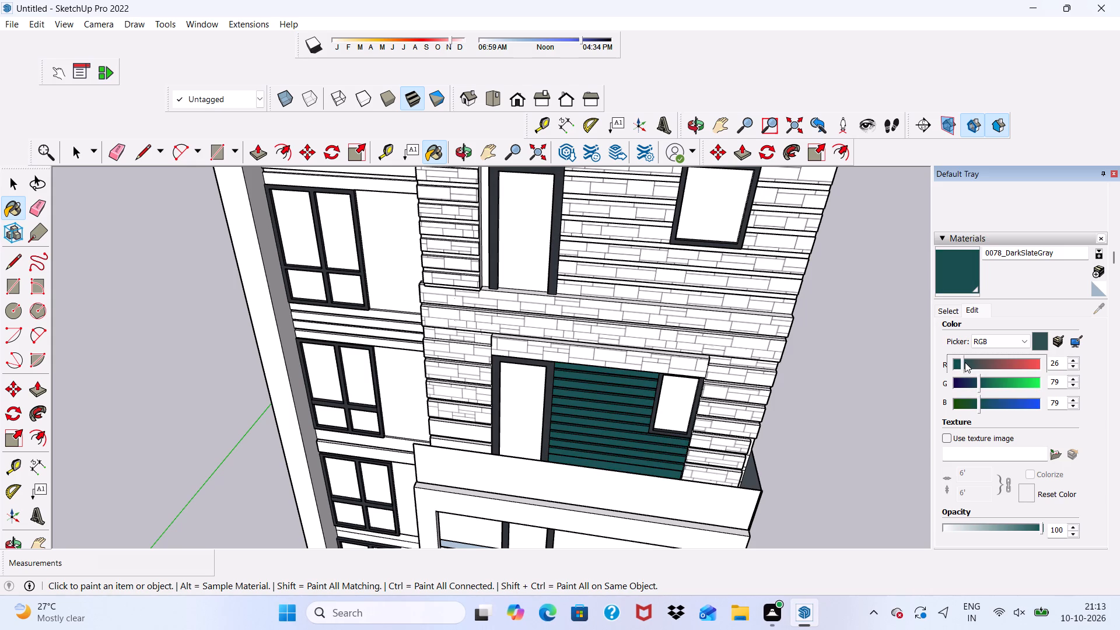
{"action": "left_click", "coordinate": [965, 362]}
{"action": "scroll", "coordinate": [968, 366], "scroll_direction": "up", "scroll_amount": 6}
{"action": "scroll", "coordinate": [744, 391], "scroll_direction": "up", "scroll_amount": 6}
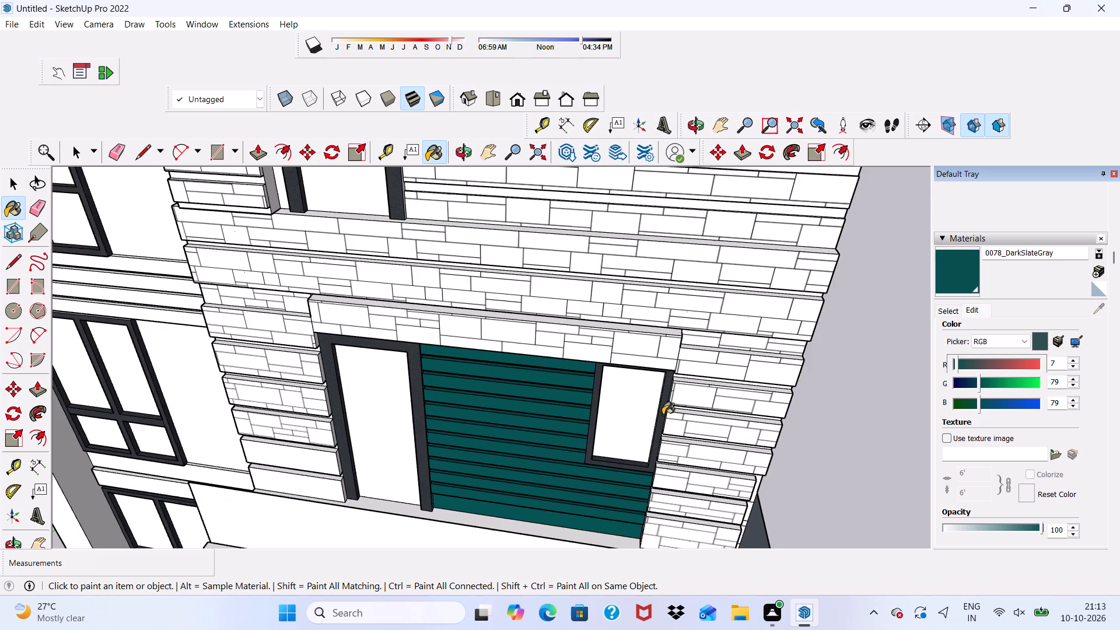
{"action": "scroll", "coordinate": [663, 415], "scroll_direction": "up", "scroll_amount": 4}
{"action": "scroll", "coordinate": [975, 348], "scroll_direction": "up", "scroll_amount": 3}
{"action": "left_click_drag", "start_coordinate": [957, 361], "coordinate": [964, 363]}
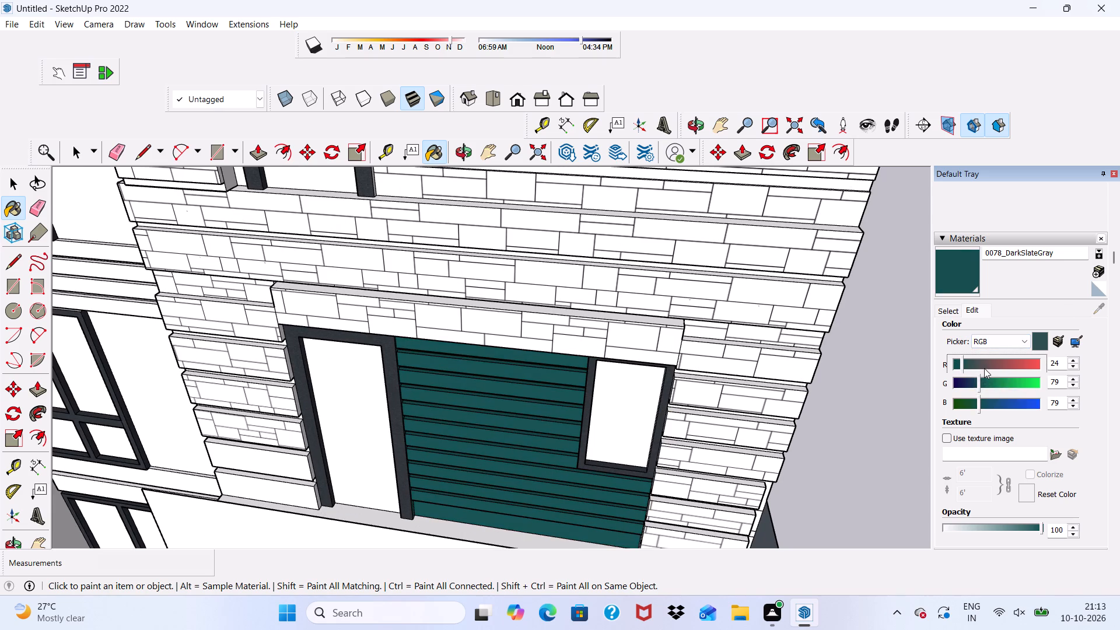
{"action": "left_click", "coordinate": [970, 365]}
{"action": "scroll", "coordinate": [968, 364], "scroll_direction": "up", "scroll_amount": 6}
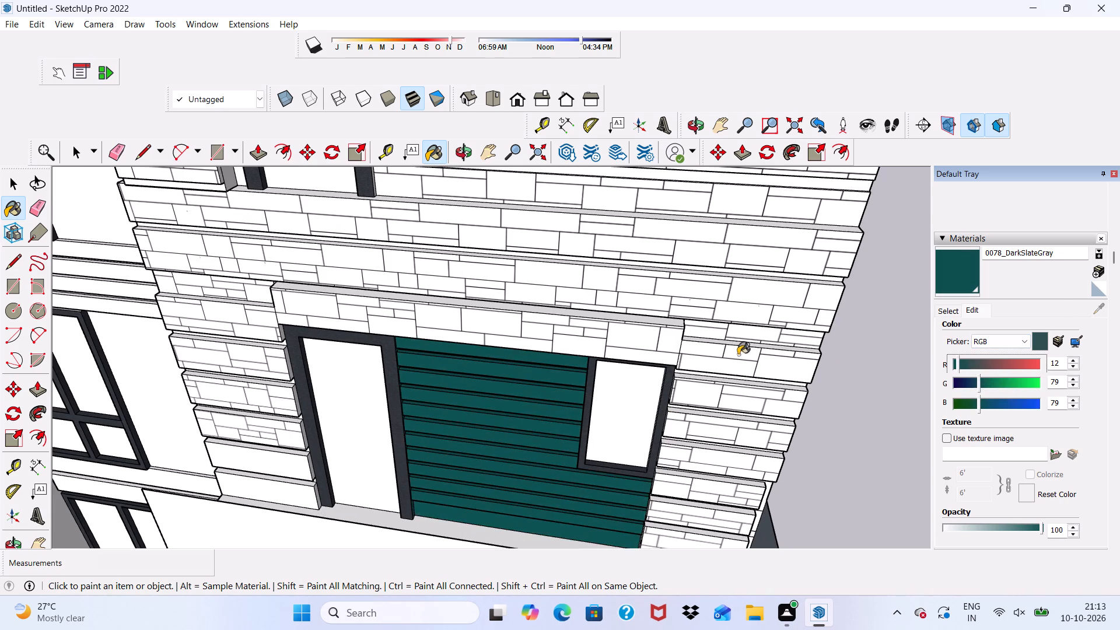
Set the RGB red value of the 0078_DarkSlateGray plank material to 63.
{"action": "scroll", "coordinate": [666, 309], "scroll_direction": "down", "scroll_amount": 4}
{"action": "middle_click_drag", "start_coordinate": [607, 362], "coordinate": [725, 194]}
{"action": "scroll", "coordinate": [972, 349], "scroll_direction": "up", "scroll_amount": 5}
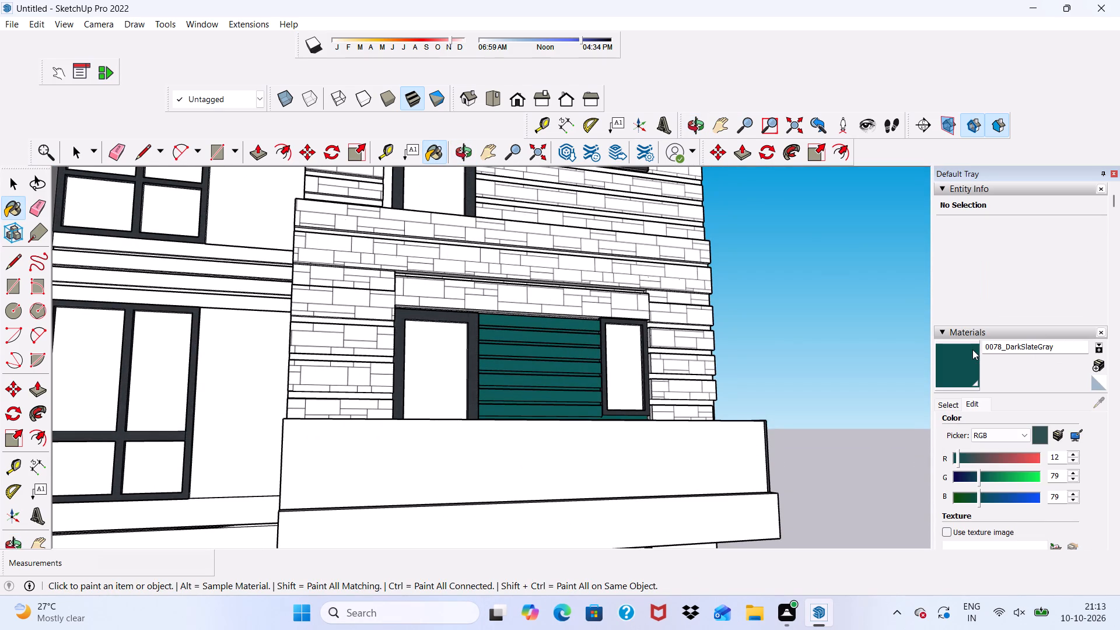
{"action": "left_click_drag", "start_coordinate": [957, 455], "coordinate": [977, 452]}
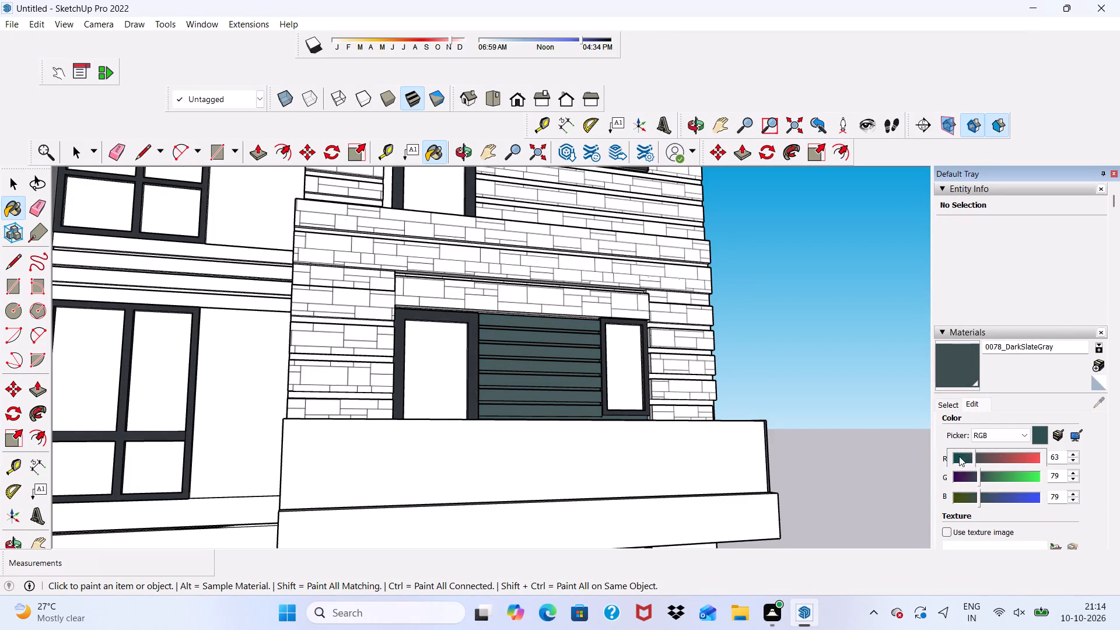
Examine the recoloured plank panel together with the stone cladding and the floor above from closer and farther views.
{"action": "scroll", "coordinate": [562, 269], "scroll_direction": "up", "scroll_amount": 5}
{"action": "scroll", "coordinate": [496, 265], "scroll_direction": "up", "scroll_amount": 5}
{"action": "scroll", "coordinate": [482, 268], "scroll_direction": "down", "scroll_amount": 5}
{"action": "middle_click_drag", "start_coordinate": [585, 387], "coordinate": [364, 434]}
{"action": "scroll", "coordinate": [565, 344], "scroll_direction": "up", "scroll_amount": 1}
{"action": "scroll", "coordinate": [587, 332], "scroll_direction": "down", "scroll_amount": 5}
{"action": "scroll", "coordinate": [657, 330], "scroll_direction": "down", "scroll_amount": 9}
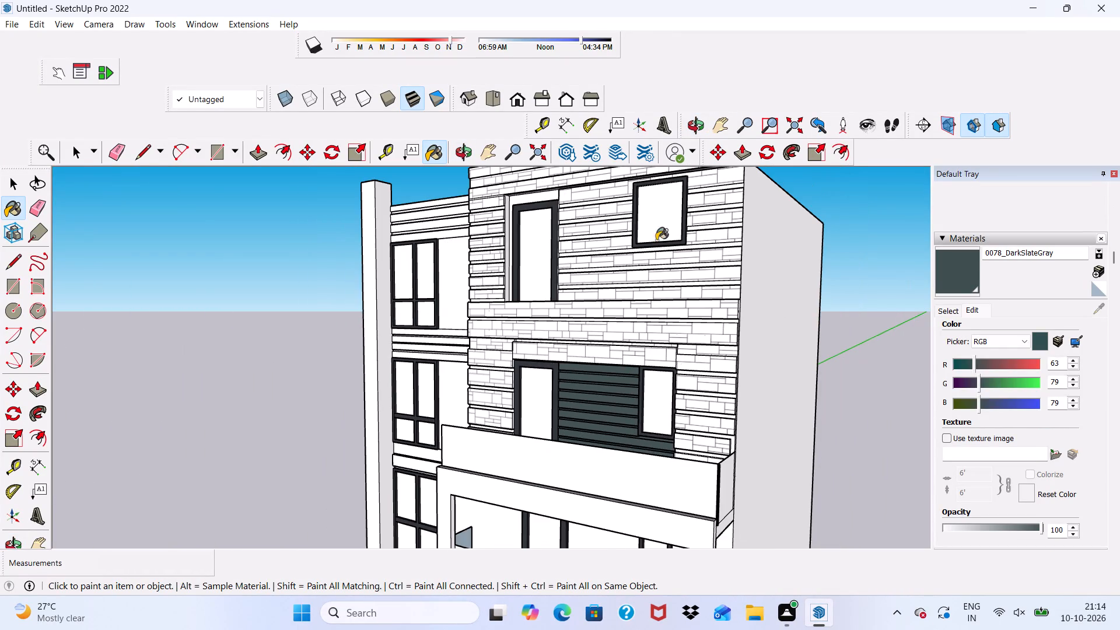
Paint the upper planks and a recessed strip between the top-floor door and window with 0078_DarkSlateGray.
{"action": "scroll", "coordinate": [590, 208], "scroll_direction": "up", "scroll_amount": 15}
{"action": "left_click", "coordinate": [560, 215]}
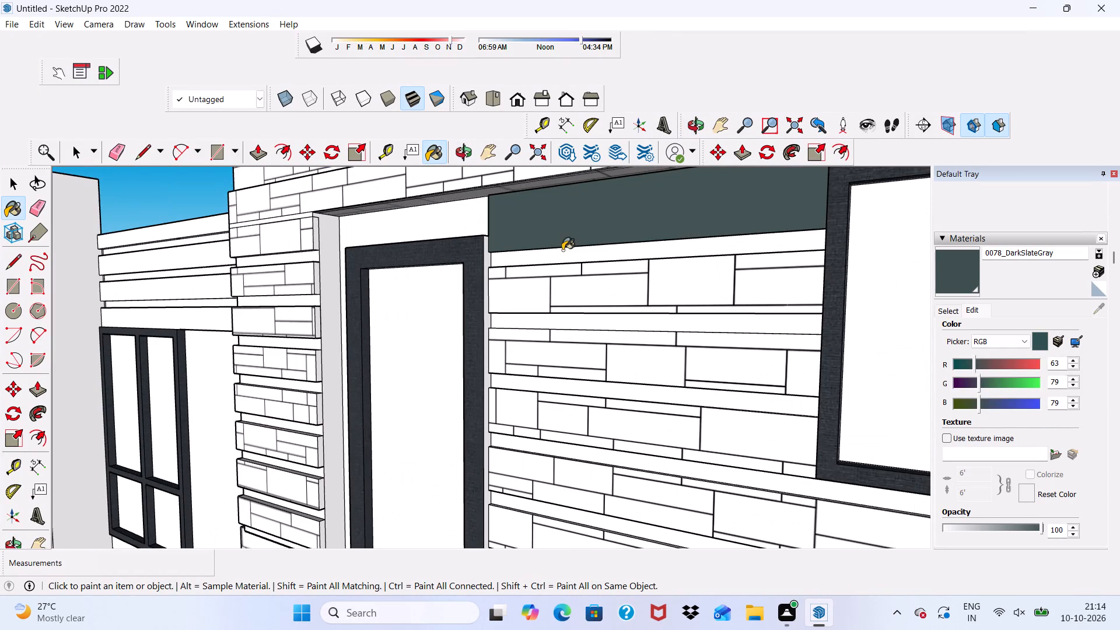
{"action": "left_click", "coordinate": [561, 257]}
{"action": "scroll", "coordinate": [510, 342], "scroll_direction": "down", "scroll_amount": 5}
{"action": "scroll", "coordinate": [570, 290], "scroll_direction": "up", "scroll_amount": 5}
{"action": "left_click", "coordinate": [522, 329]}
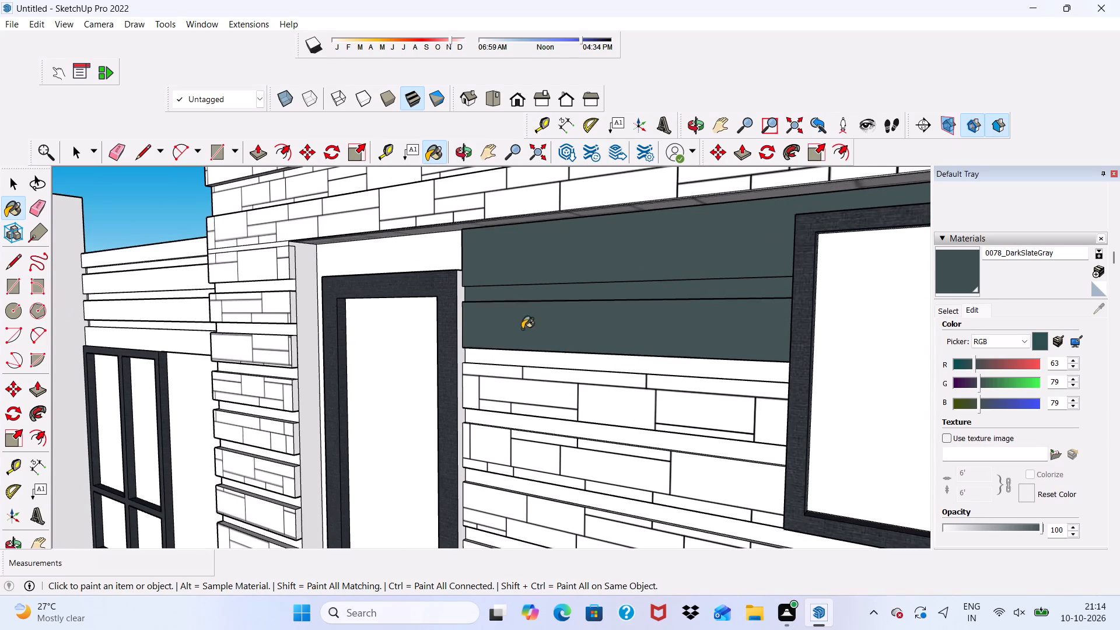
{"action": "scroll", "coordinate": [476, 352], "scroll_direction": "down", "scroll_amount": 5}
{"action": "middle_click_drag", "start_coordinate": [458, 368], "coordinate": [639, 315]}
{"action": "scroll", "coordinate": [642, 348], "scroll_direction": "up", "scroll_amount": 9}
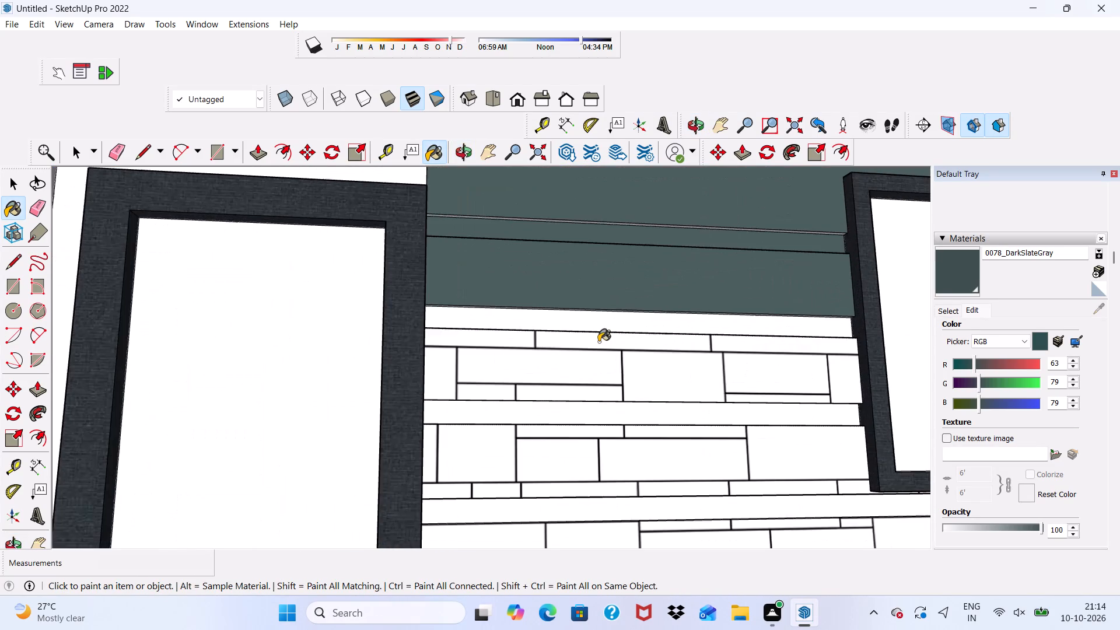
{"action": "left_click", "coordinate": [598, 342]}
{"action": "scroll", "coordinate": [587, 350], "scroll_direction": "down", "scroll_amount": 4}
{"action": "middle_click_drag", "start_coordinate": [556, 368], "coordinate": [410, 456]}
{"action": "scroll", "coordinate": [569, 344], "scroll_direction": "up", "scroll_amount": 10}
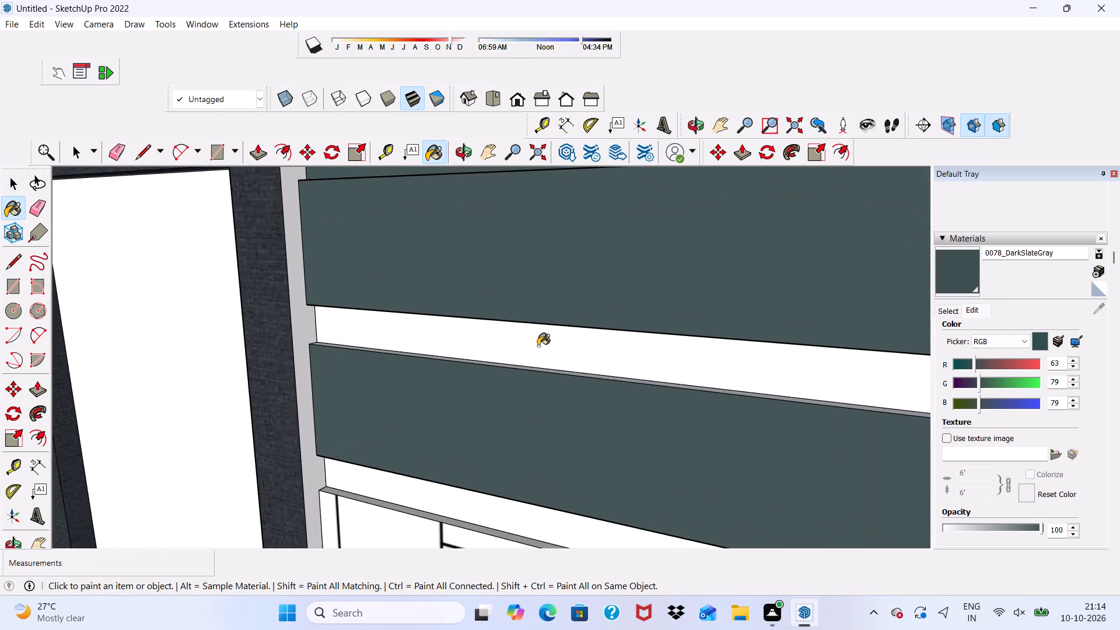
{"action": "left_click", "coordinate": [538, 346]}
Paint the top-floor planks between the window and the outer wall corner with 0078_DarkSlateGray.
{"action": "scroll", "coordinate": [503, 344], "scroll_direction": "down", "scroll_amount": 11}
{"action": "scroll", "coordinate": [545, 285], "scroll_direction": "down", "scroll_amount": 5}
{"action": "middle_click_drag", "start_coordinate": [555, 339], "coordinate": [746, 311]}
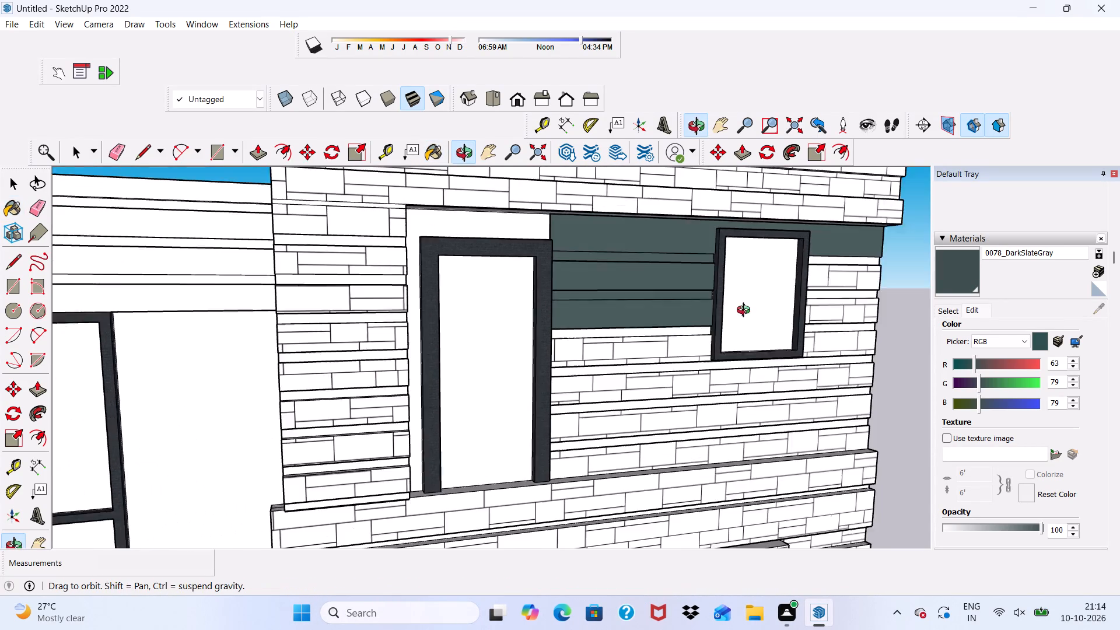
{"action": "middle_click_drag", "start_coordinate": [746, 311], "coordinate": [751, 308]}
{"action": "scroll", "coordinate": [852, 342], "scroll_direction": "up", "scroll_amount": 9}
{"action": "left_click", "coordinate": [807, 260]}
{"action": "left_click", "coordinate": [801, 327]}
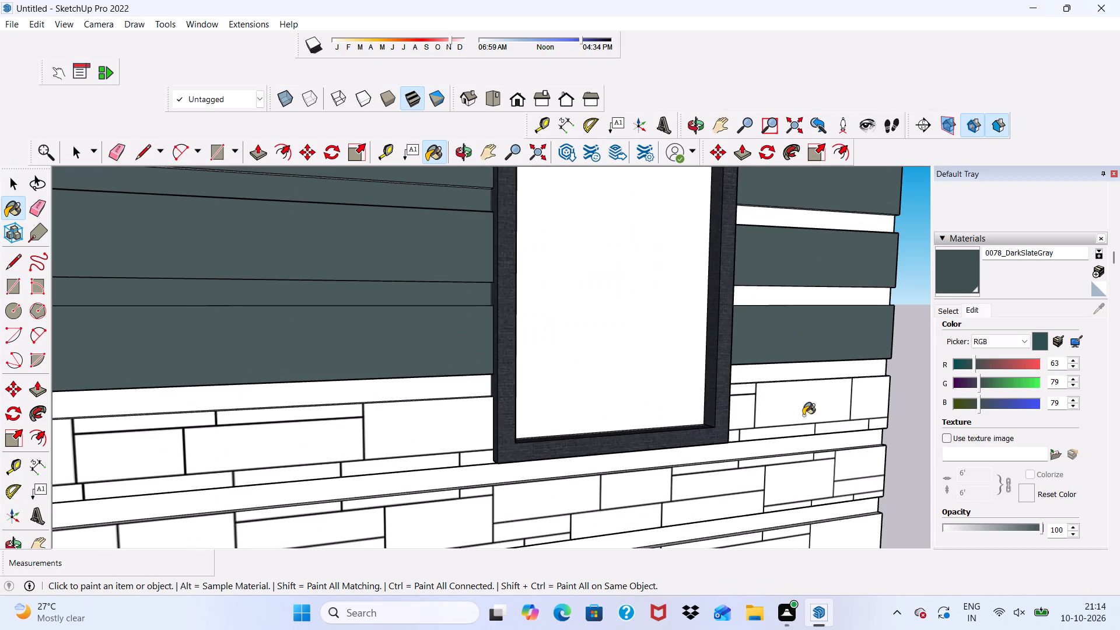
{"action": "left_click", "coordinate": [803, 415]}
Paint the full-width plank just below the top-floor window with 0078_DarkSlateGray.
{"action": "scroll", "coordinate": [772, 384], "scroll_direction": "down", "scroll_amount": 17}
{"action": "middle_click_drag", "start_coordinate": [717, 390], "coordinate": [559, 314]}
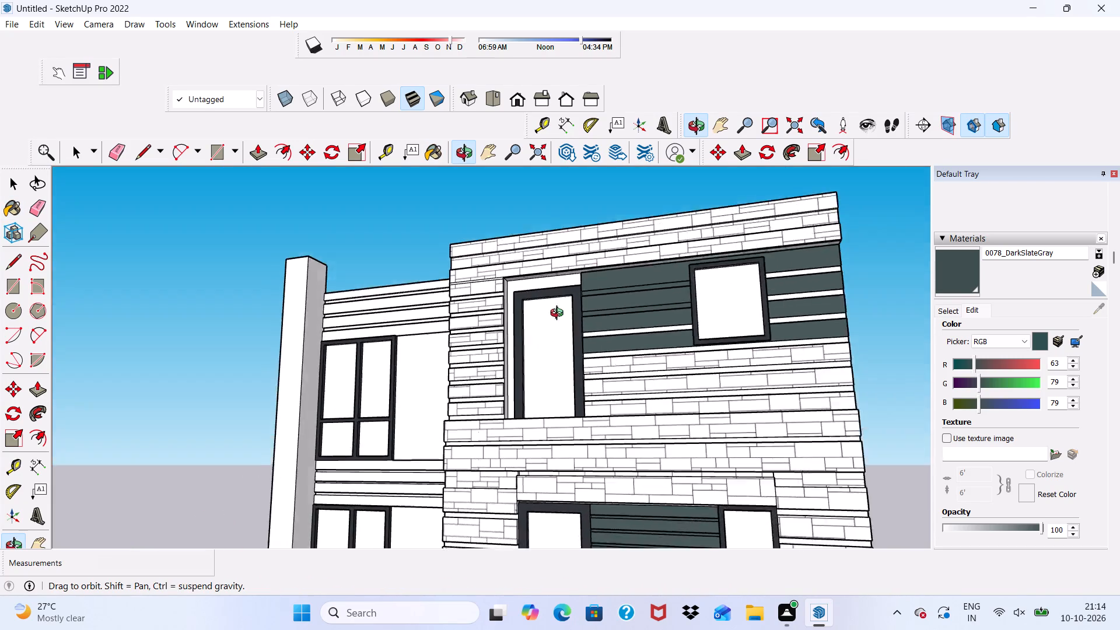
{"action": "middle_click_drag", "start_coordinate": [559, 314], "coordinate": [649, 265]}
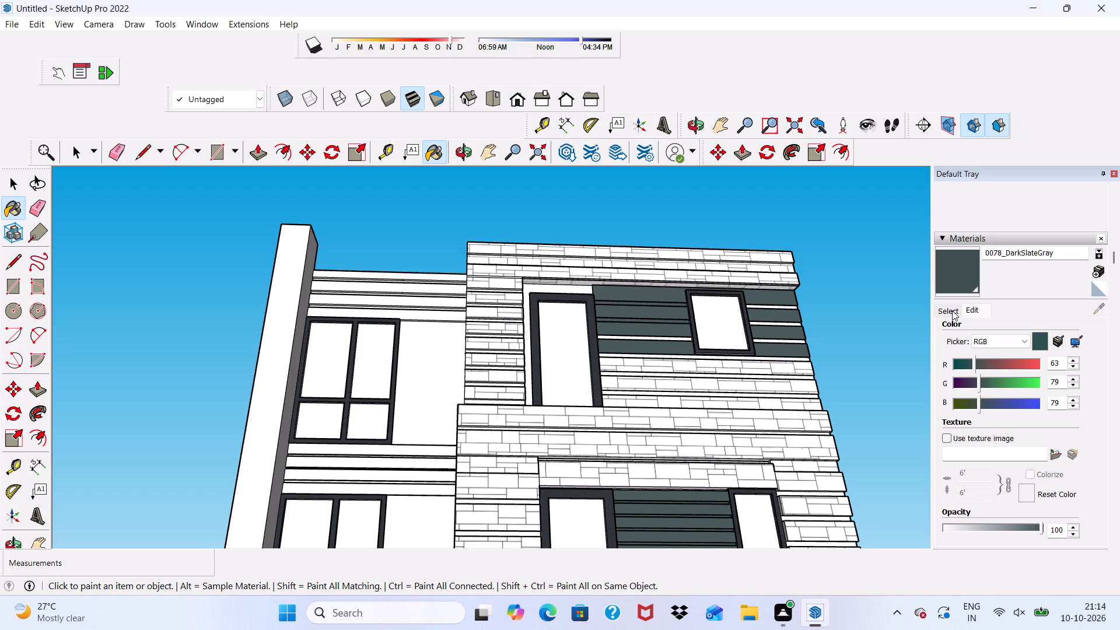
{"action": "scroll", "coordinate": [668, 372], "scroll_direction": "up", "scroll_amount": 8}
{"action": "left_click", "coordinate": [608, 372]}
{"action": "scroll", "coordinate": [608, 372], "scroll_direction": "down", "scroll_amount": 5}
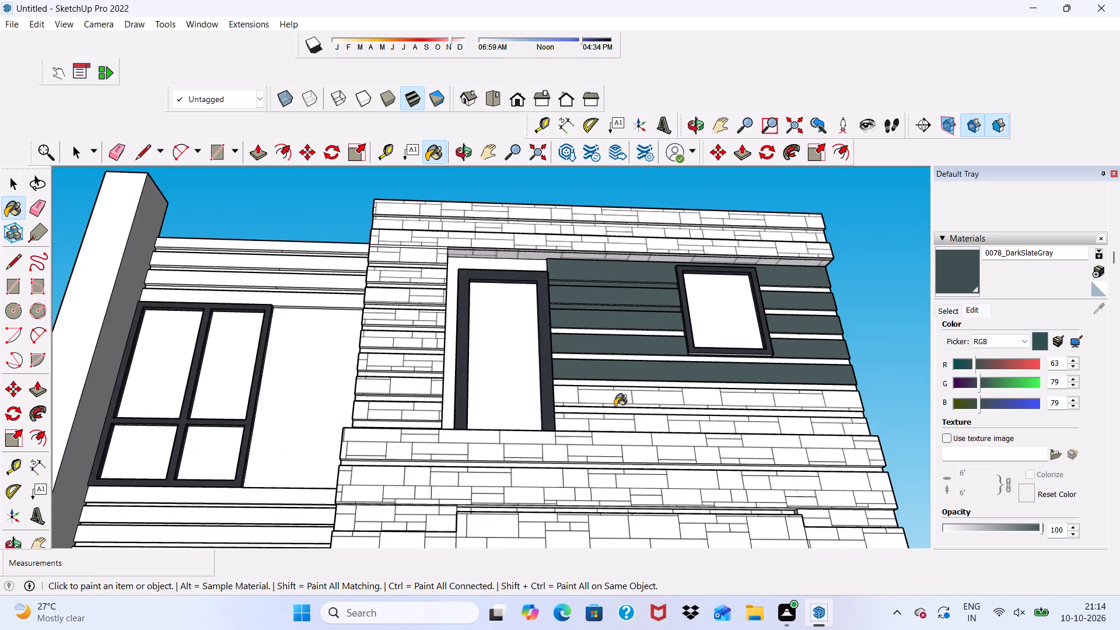
Examine the top-floor planks against the floor below and the stone cladding from several angles.
{"action": "scroll", "coordinate": [620, 388], "scroll_direction": "down", "scroll_amount": 5}
{"action": "middle_click_drag", "start_coordinate": [654, 419], "coordinate": [522, 411]}
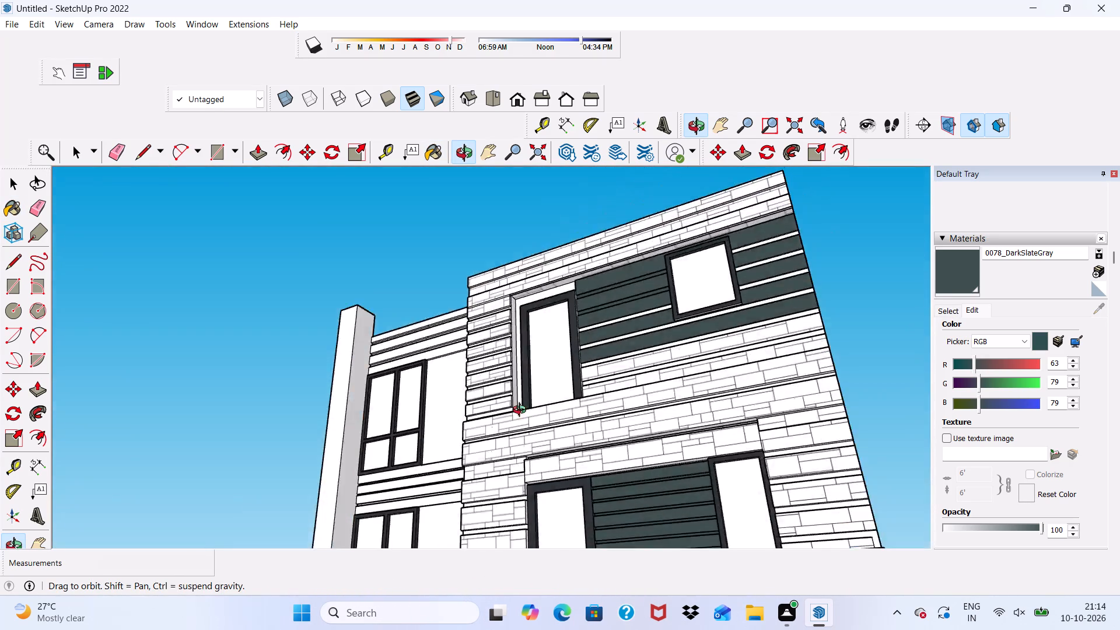
{"action": "middle_click_drag", "start_coordinate": [522, 411], "coordinate": [688, 377]}
{"action": "scroll", "coordinate": [711, 414], "scroll_direction": "up", "scroll_amount": 1}
{"action": "scroll", "coordinate": [657, 377], "scroll_direction": "down", "scroll_amount": 8}
{"action": "middle_click_drag", "start_coordinate": [666, 405], "coordinate": [537, 574]}
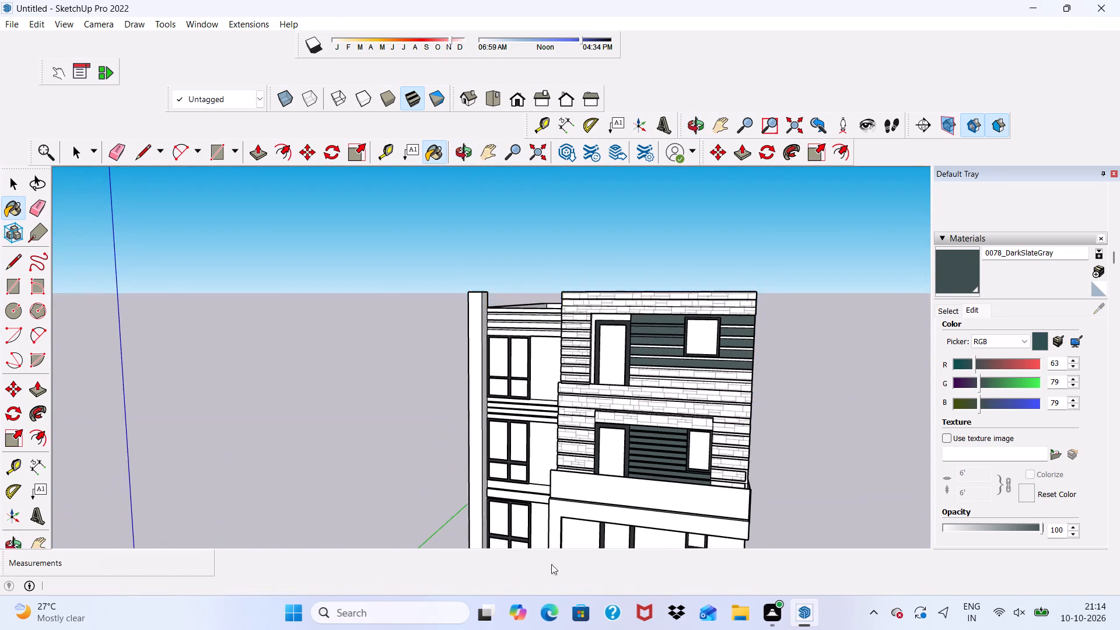
{"action": "scroll", "coordinate": [719, 459], "scroll_direction": "up", "scroll_amount": 3}
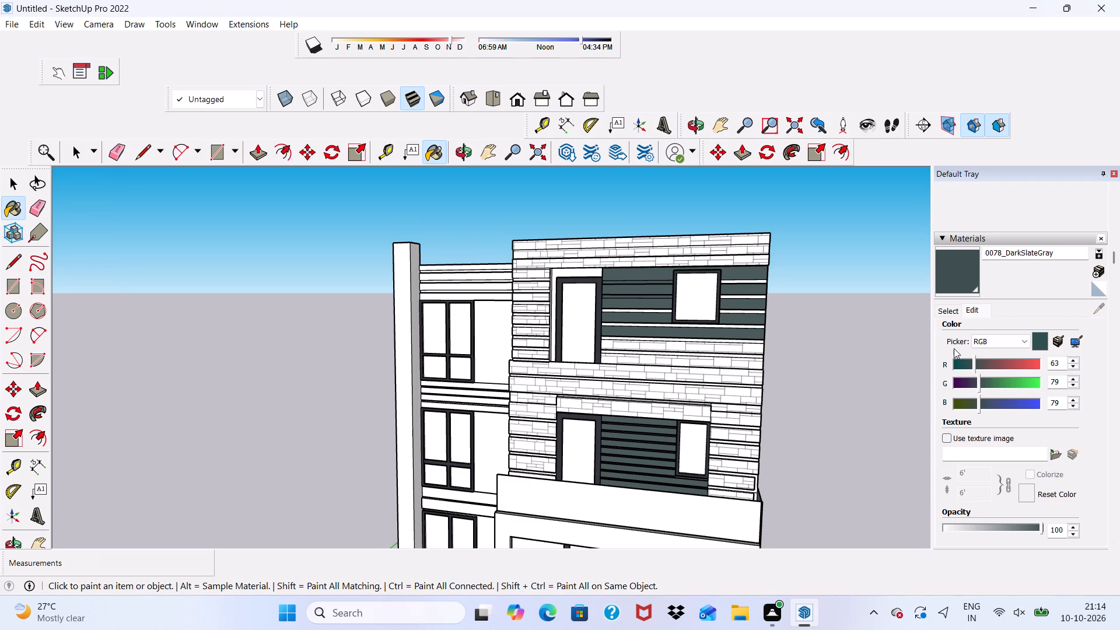
Pick Formica Speckled Grey from Synthetic Surfaces and paint the lower top-floor planks beside and below the window.
{"action": "left_click", "coordinate": [941, 310]}
{"action": "left_click", "coordinate": [1086, 330]}
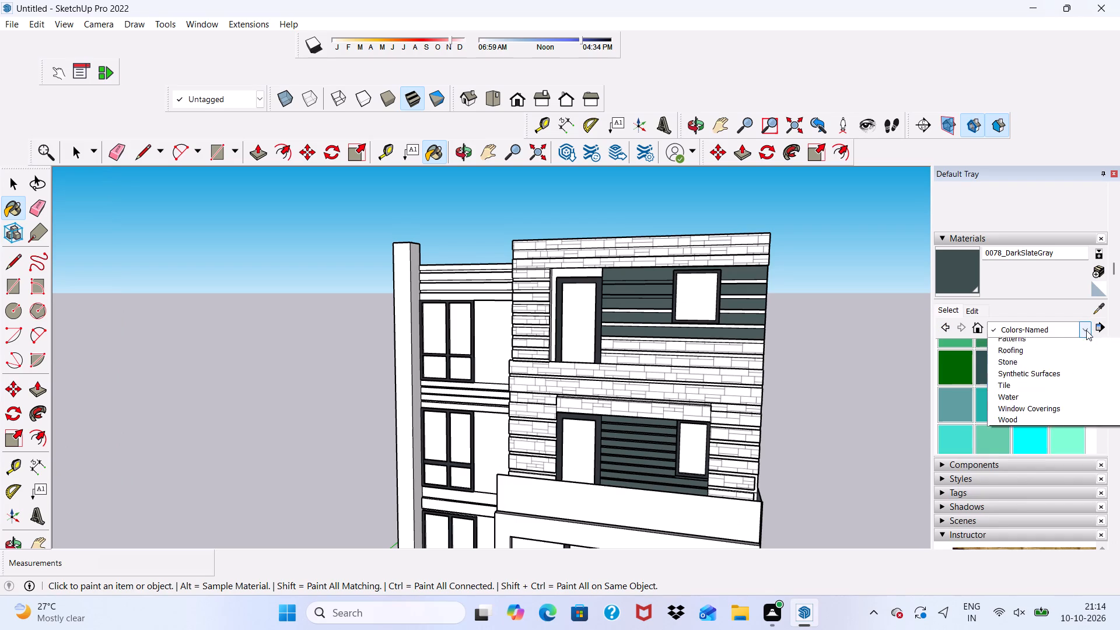
{"action": "left_click", "coordinate": [1033, 471]}
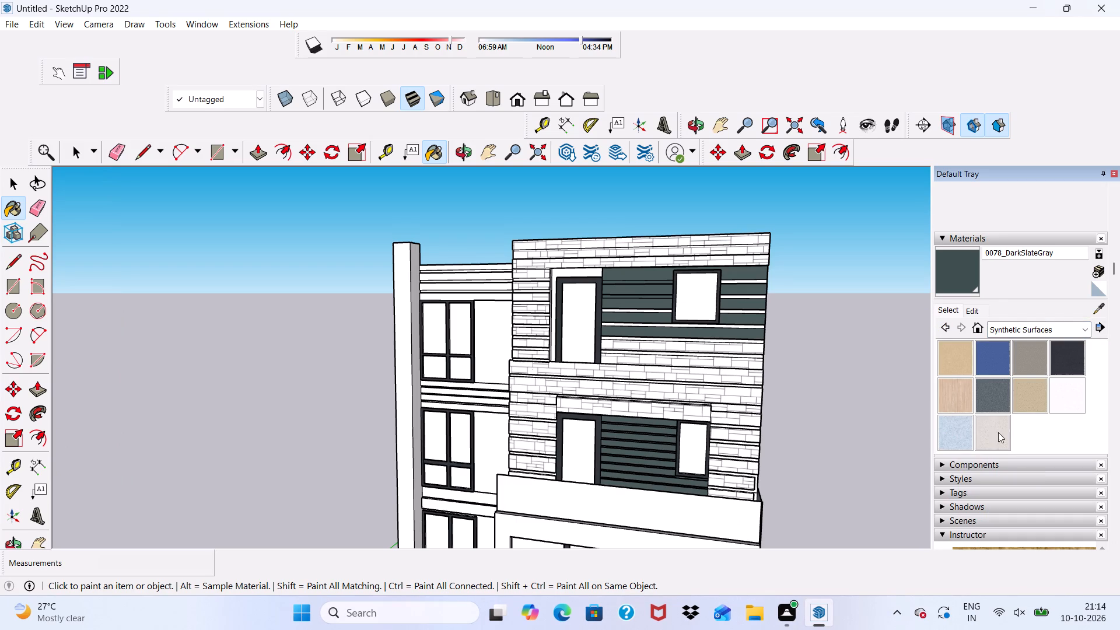
{"action": "left_click", "coordinate": [988, 394]}
{"action": "scroll", "coordinate": [673, 373], "scroll_direction": "up", "scroll_amount": 7}
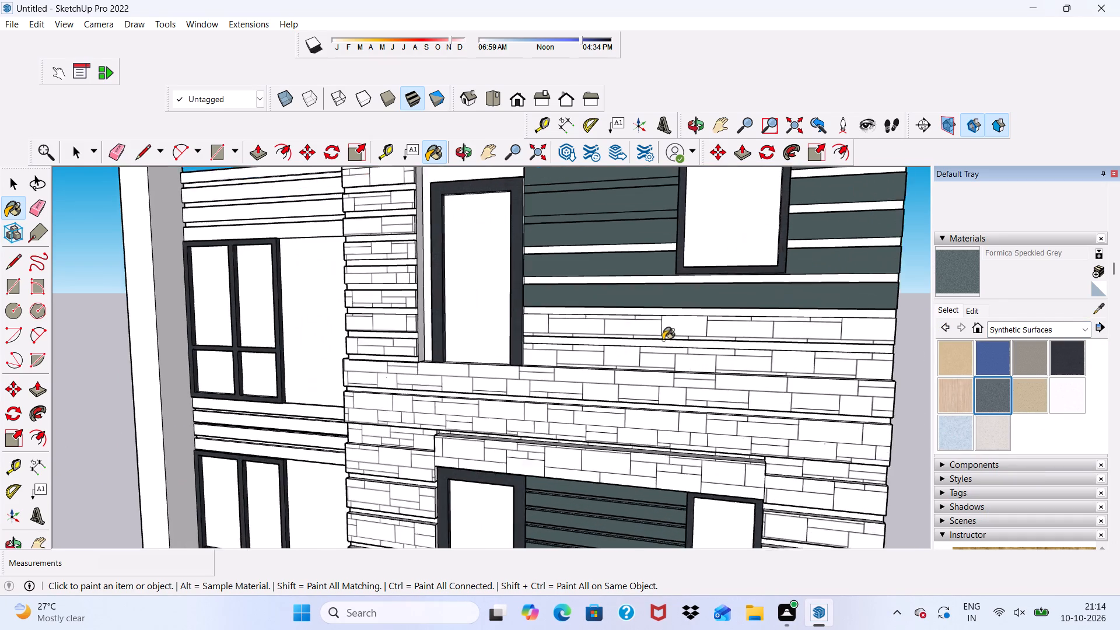
{"action": "scroll", "coordinate": [663, 340], "scroll_direction": "up", "scroll_amount": 2}
{"action": "left_click", "coordinate": [660, 321]}
{"action": "scroll", "coordinate": [671, 288], "scroll_direction": "up", "scroll_amount": 5}
{"action": "left_click", "coordinate": [617, 265]}
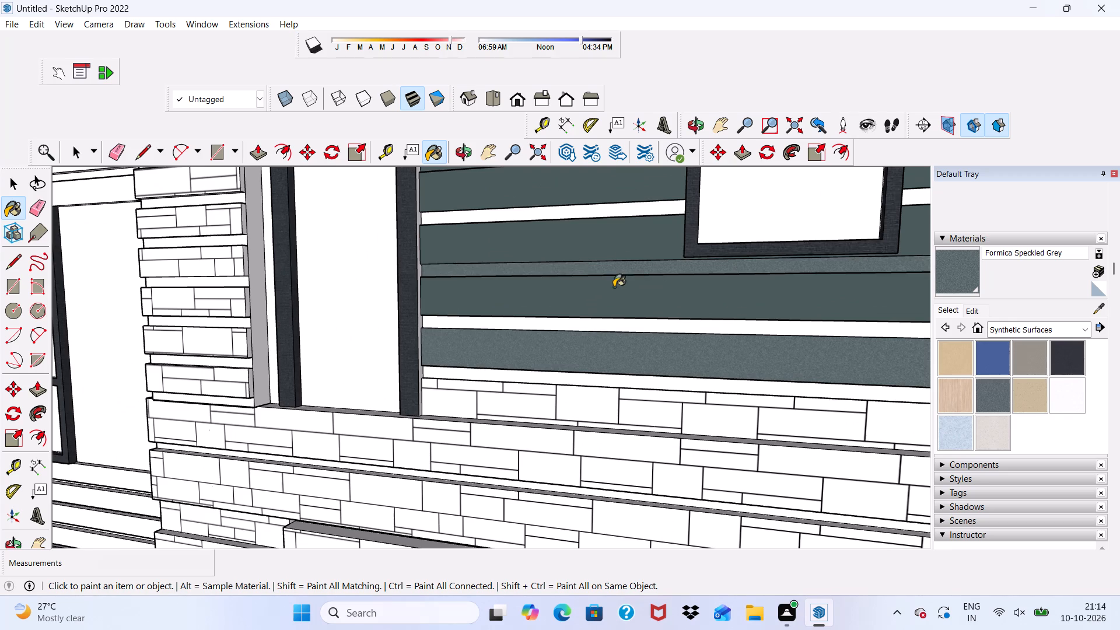
{"action": "left_click", "coordinate": [591, 305]}
{"action": "left_click", "coordinate": [584, 232]}
Paint the recessed strips and the next plank up between the top-floor door and window with Formica Speckled Grey.
{"action": "scroll", "coordinate": [608, 240], "scroll_direction": "down", "scroll_amount": 2}
{"action": "scroll", "coordinate": [544, 330], "scroll_direction": "up", "scroll_amount": 2}
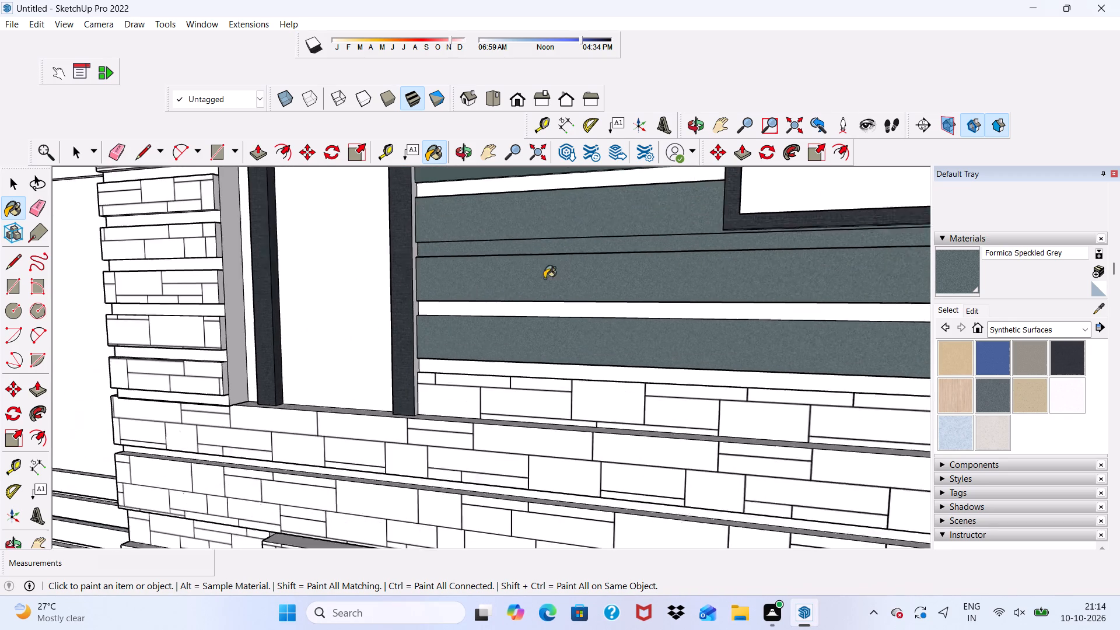
{"action": "scroll", "coordinate": [544, 278], "scroll_direction": "up", "scroll_amount": 6}
{"action": "left_click", "coordinate": [512, 324]}
{"action": "scroll", "coordinate": [496, 335], "scroll_direction": "down", "scroll_amount": 11}
{"action": "scroll", "coordinate": [523, 197], "scroll_direction": "up", "scroll_amount": 4}
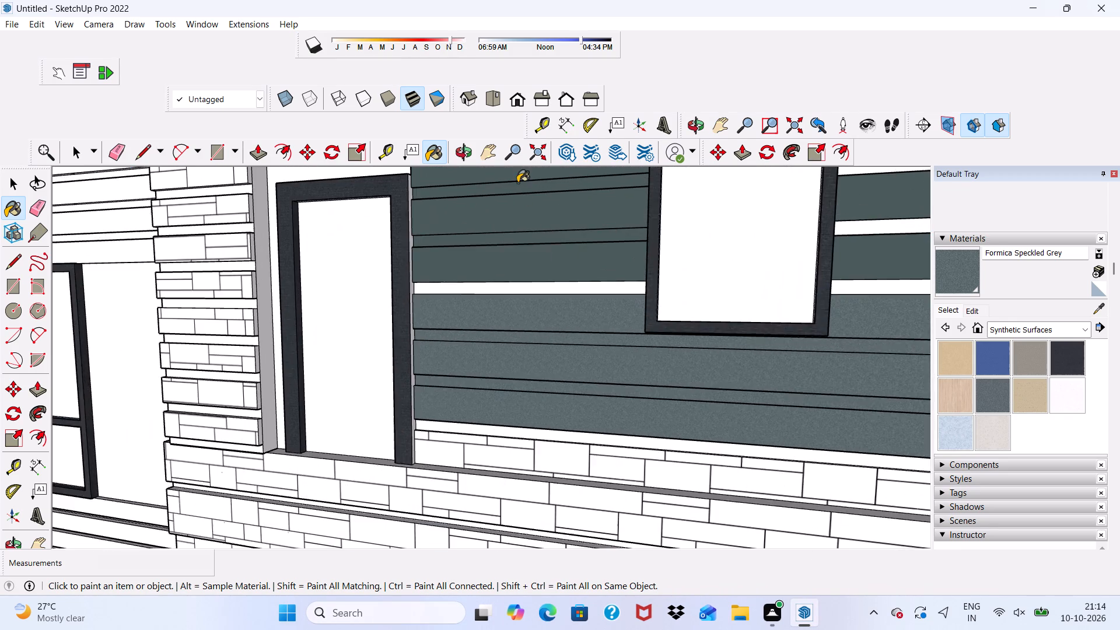
{"action": "left_click", "coordinate": [485, 274]}
{"action": "scroll", "coordinate": [487, 310], "scroll_direction": "up", "scroll_amount": 4}
{"action": "left_click", "coordinate": [487, 294]}
{"action": "scroll", "coordinate": [487, 321], "scroll_direction": "down", "scroll_amount": 11}
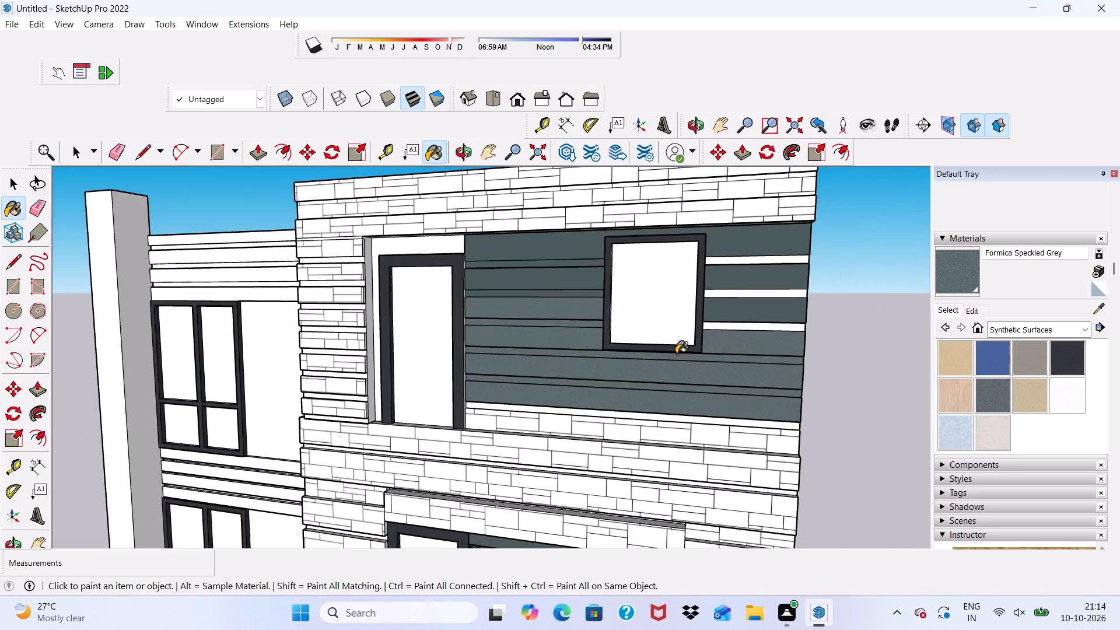
Paint the top-floor planks and a recessed strip between the window and the outer wall corner with Formica Speckled Grey.
{"action": "scroll", "coordinate": [709, 338], "scroll_direction": "up", "scroll_amount": 6}
{"action": "left_click", "coordinate": [734, 313]}
{"action": "scroll", "coordinate": [735, 338], "scroll_direction": "up", "scroll_amount": 4}
{"action": "left_click", "coordinate": [733, 348]}
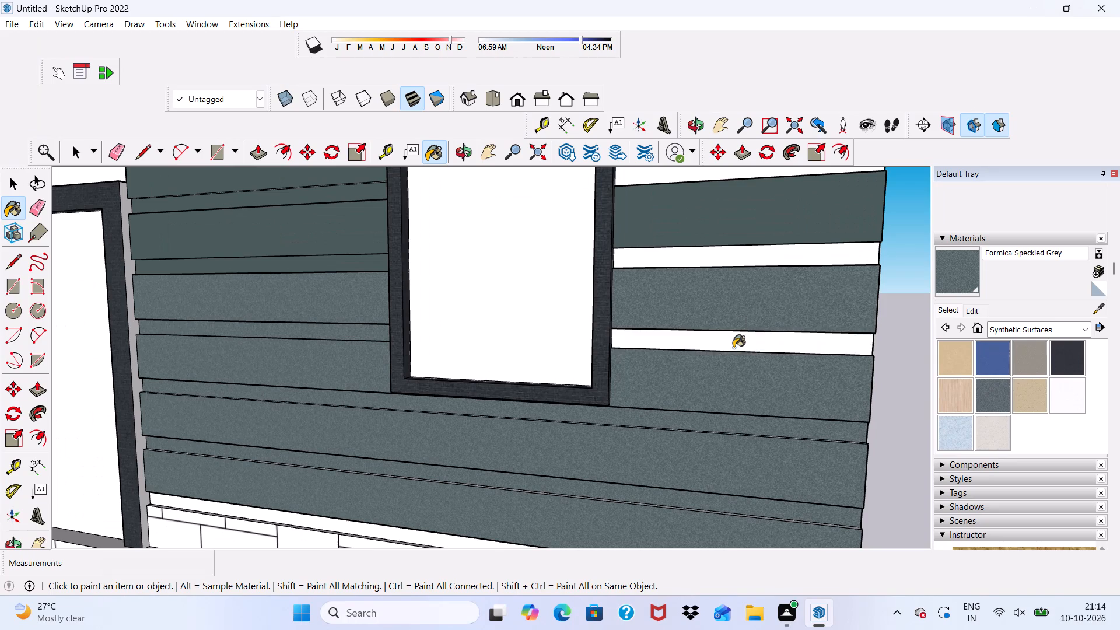
{"action": "left_click", "coordinate": [734, 208]}
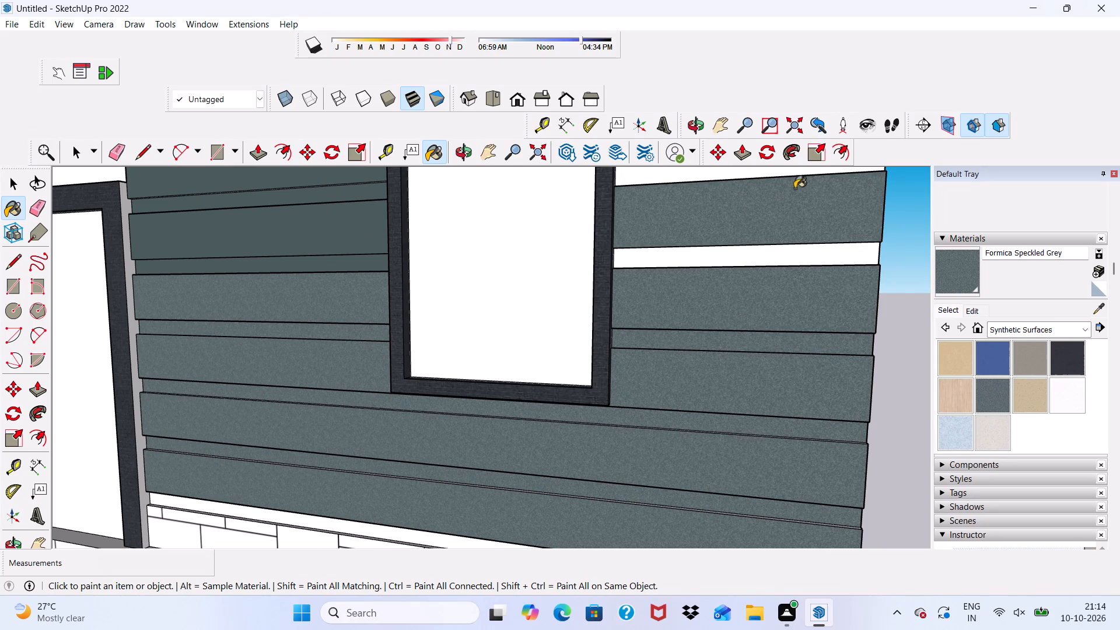
{"action": "left_click", "coordinate": [766, 254]}
Paint the uppermost planks and recessed strips between the top-floor door and window with Formica Speckled Grey.
{"action": "scroll", "coordinate": [755, 282], "scroll_direction": "down", "scroll_amount": 8}
{"action": "scroll", "coordinate": [549, 275], "scroll_direction": "up", "scroll_amount": 5}
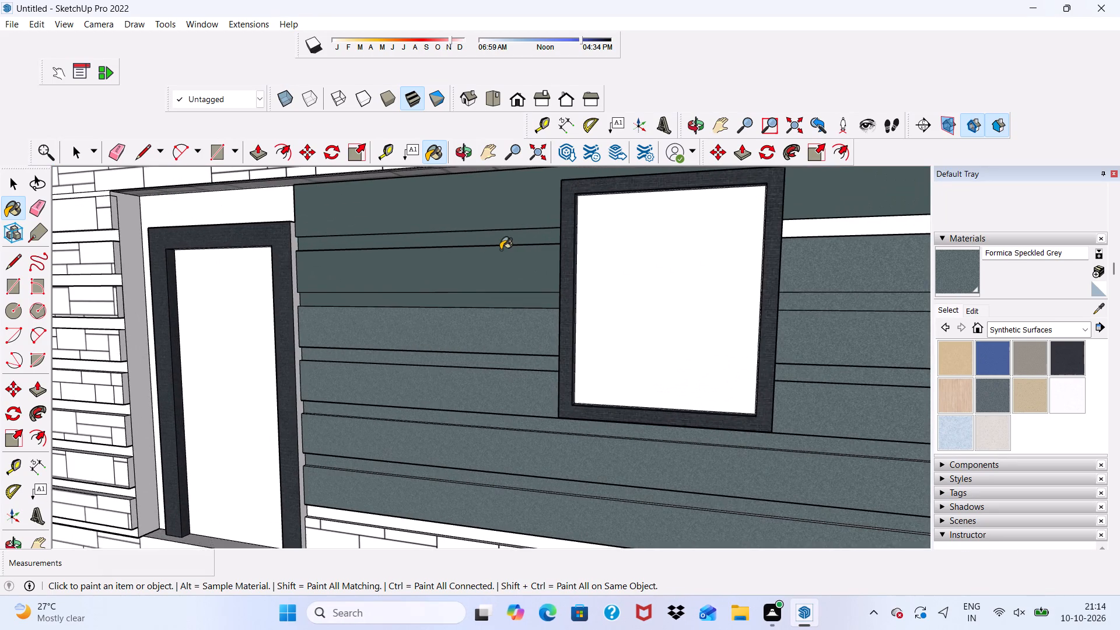
{"action": "left_click", "coordinate": [501, 250]}
{"action": "scroll", "coordinate": [486, 313], "scroll_direction": "up", "scroll_amount": 3}
{"action": "left_click", "coordinate": [484, 302]}
{"action": "scroll", "coordinate": [484, 290], "scroll_direction": "down", "scroll_amount": 5}
{"action": "scroll", "coordinate": [496, 189], "scroll_direction": "up", "scroll_amount": 5}
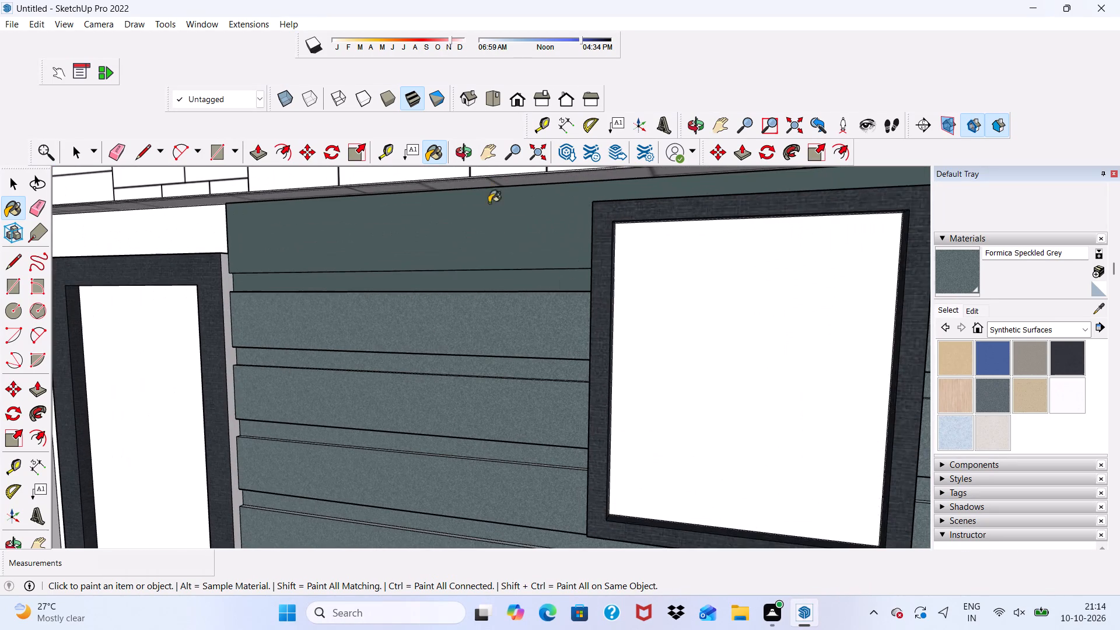
{"action": "left_click", "coordinate": [481, 218]}
{"action": "scroll", "coordinate": [473, 288], "scroll_direction": "up", "scroll_amount": 1}
{"action": "left_click", "coordinate": [473, 288]}
{"action": "scroll", "coordinate": [471, 285], "scroll_direction": "down", "scroll_amount": 8}
Paint the remaining white recessed strip between the top-floor window and the outer corner with Formica Speckled Grey.
{"action": "middle_click_drag", "start_coordinate": [444, 289], "coordinate": [460, 290]}
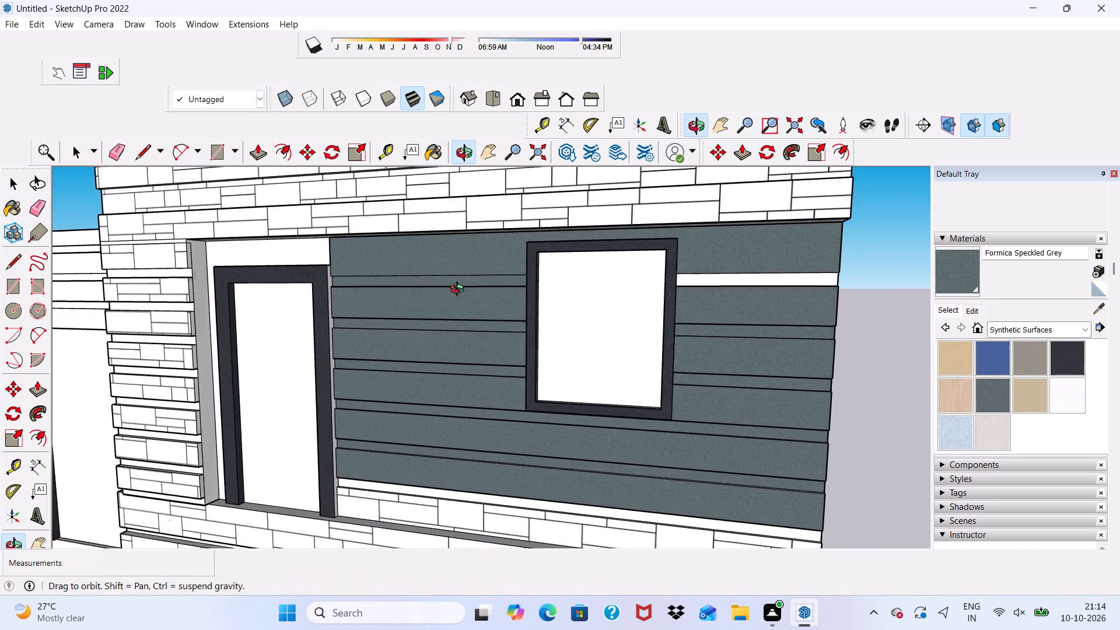
{"action": "middle_click_drag", "start_coordinate": [460, 290], "coordinate": [509, 291]}
{"action": "scroll", "coordinate": [761, 304], "scroll_direction": "up", "scroll_amount": 8}
{"action": "left_click", "coordinate": [705, 267]}
{"action": "scroll", "coordinate": [682, 304], "scroll_direction": "down", "scroll_amount": 5}
{"action": "middle_click_drag", "start_coordinate": [704, 318], "coordinate": [637, 271]}
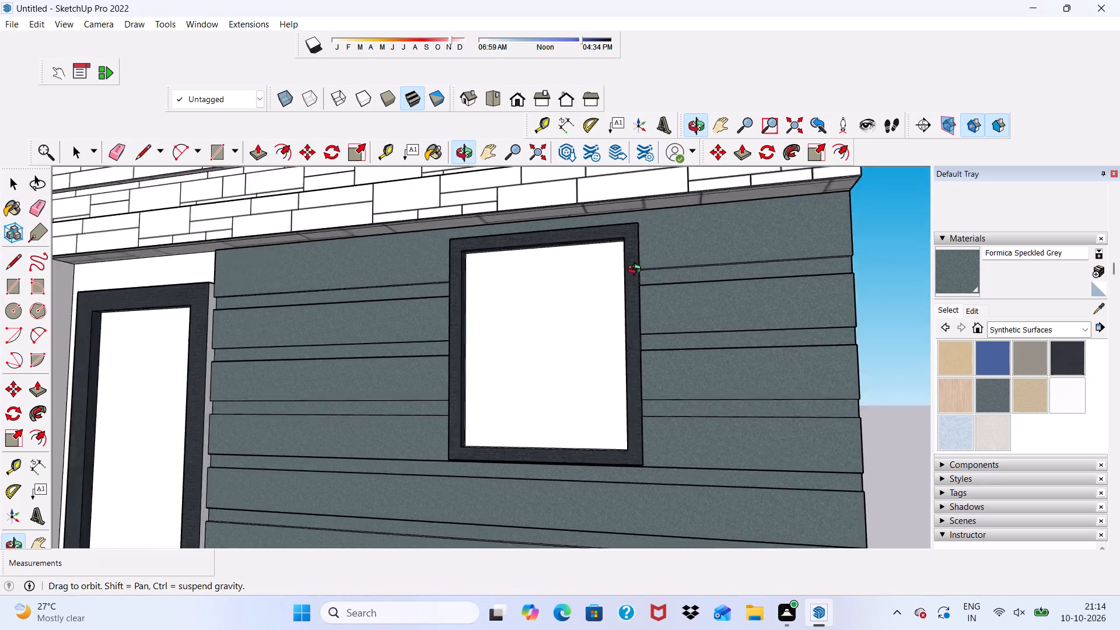
{"action": "middle_click_drag", "start_coordinate": [637, 271], "coordinate": [524, 316]}
Paint the white recessed strip and the stone-patterned plank at the base of the top-floor panel with Formica Speckled Grey.
{"action": "scroll", "coordinate": [654, 249], "scroll_direction": "down", "scroll_amount": 5}
{"action": "scroll", "coordinate": [742, 201], "scroll_direction": "down", "scroll_amount": 2}
{"action": "scroll", "coordinate": [676, 445], "scroll_direction": "up", "scroll_amount": 5}
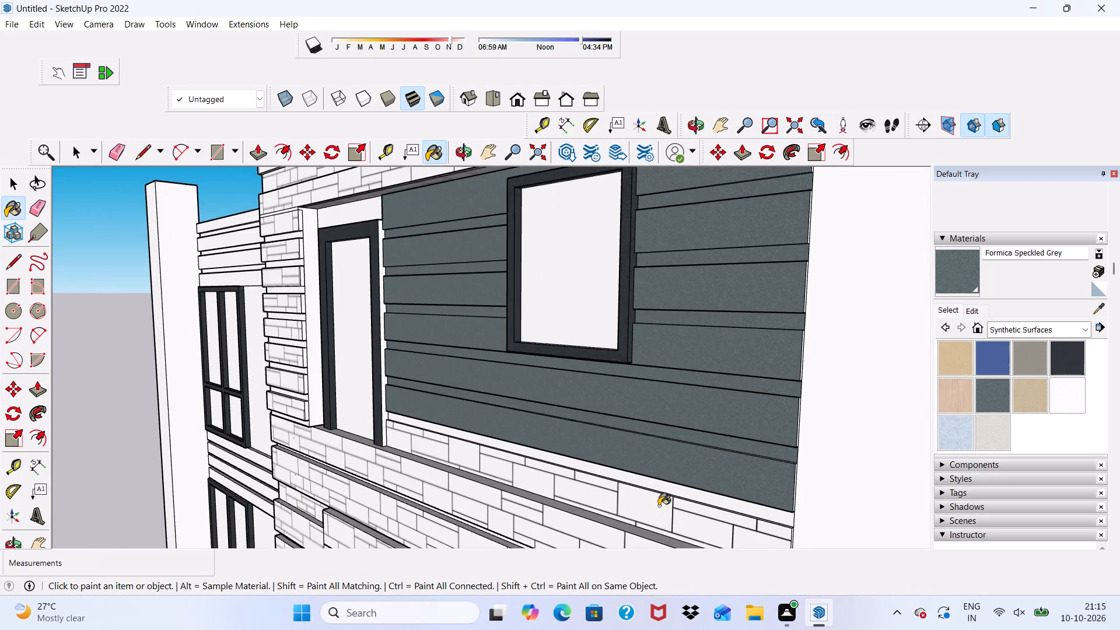
{"action": "scroll", "coordinate": [659, 506], "scroll_direction": "up", "scroll_amount": 3}
{"action": "scroll", "coordinate": [647, 468], "scroll_direction": "down", "scroll_amount": 2}
{"action": "middle_click_drag", "start_coordinate": [643, 477], "coordinate": [775, 411]}
{"action": "scroll", "coordinate": [778, 413], "scroll_direction": "up", "scroll_amount": 6}
{"action": "left_click", "coordinate": [778, 414]}
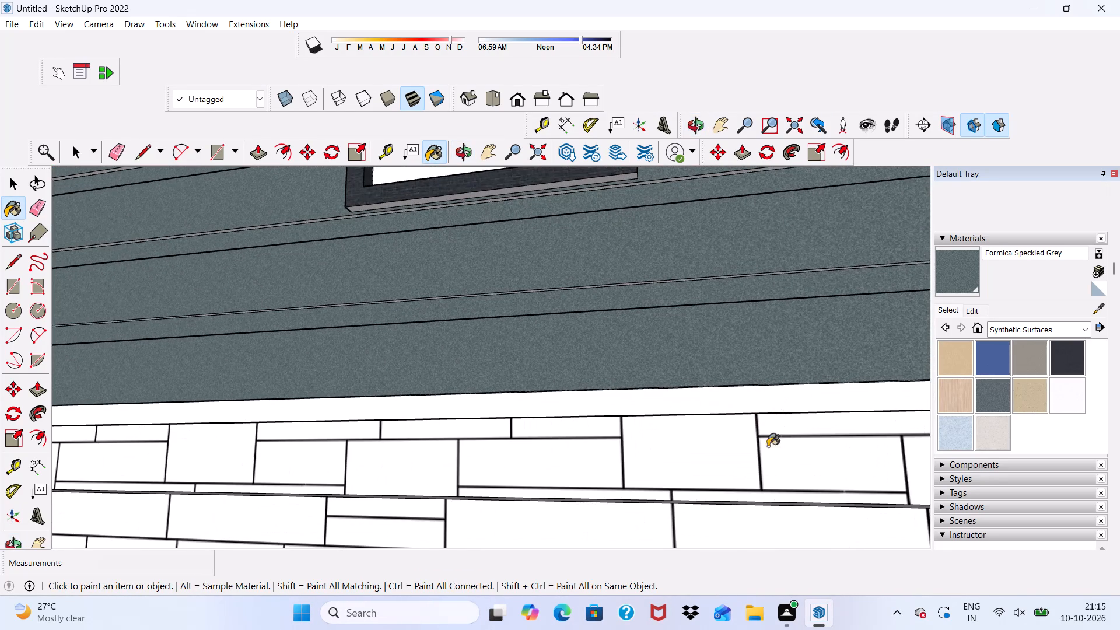
{"action": "left_click", "coordinate": [746, 405]}
{"action": "left_click", "coordinate": [724, 456]}
{"action": "scroll", "coordinate": [708, 414], "scroll_direction": "down", "scroll_amount": 5}
{"action": "scroll", "coordinate": [717, 316], "scroll_direction": "down", "scroll_amount": 5}
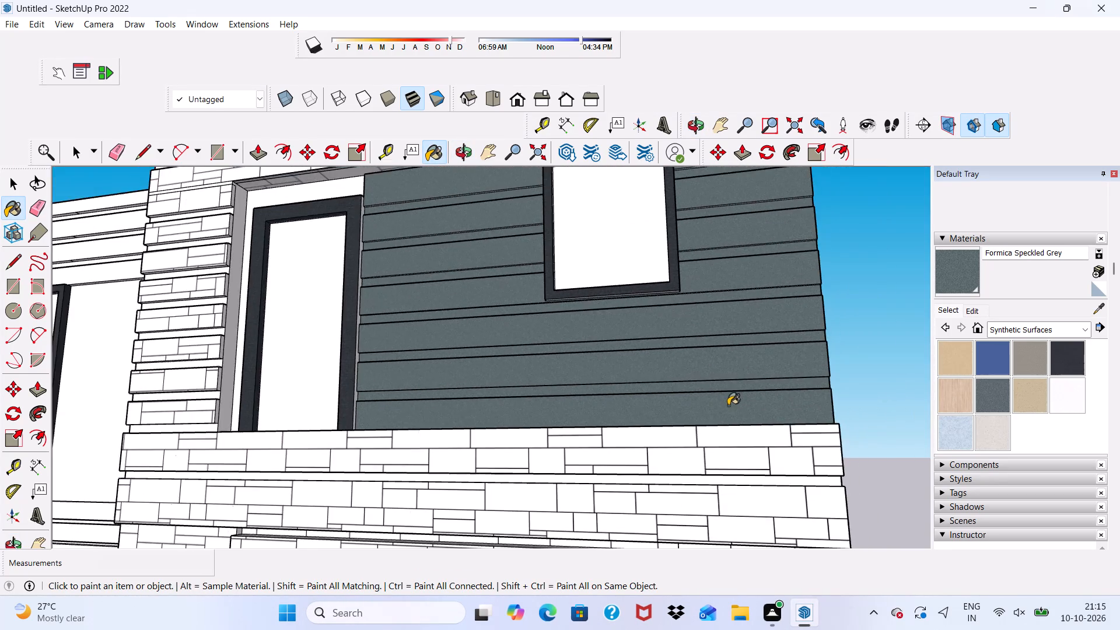
Paint the white outer end faces and top edges of the upper top-floor planks at the outer wall corner with Formica Speckled Grey.
{"action": "middle_click_drag", "start_coordinate": [728, 405], "coordinate": [544, 501]}
{"action": "scroll", "coordinate": [704, 375], "scroll_direction": "up", "scroll_amount": 5}
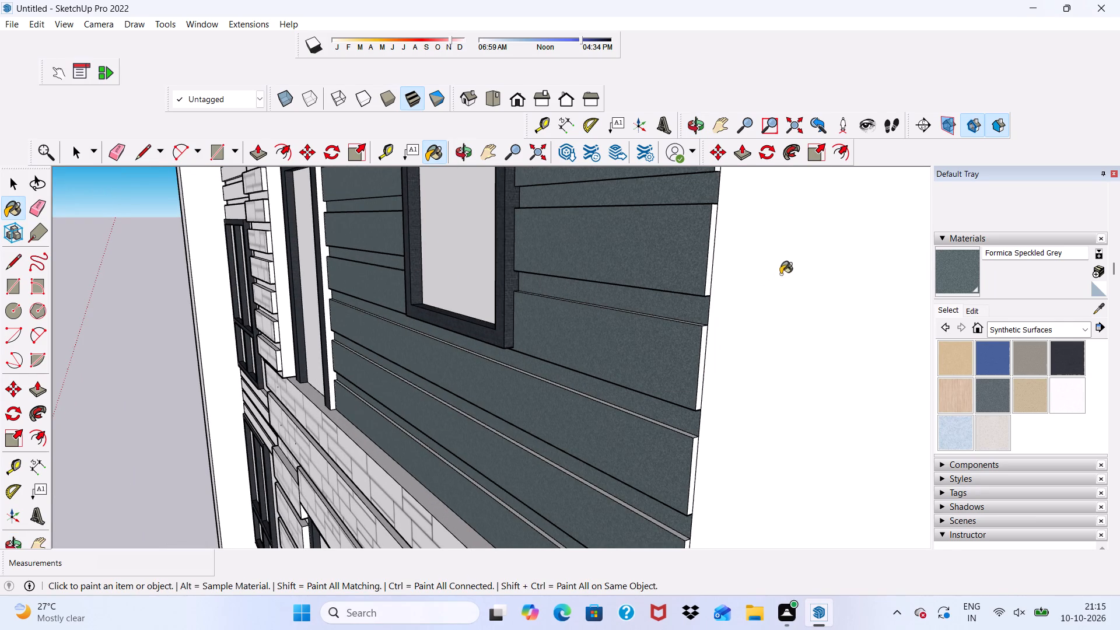
{"action": "scroll", "coordinate": [780, 274], "scroll_direction": "down", "scroll_amount": 4}
{"action": "middle_click_drag", "start_coordinate": [705, 316], "coordinate": [612, 456]}
{"action": "scroll", "coordinate": [699, 362], "scroll_direction": "up", "scroll_amount": 2}
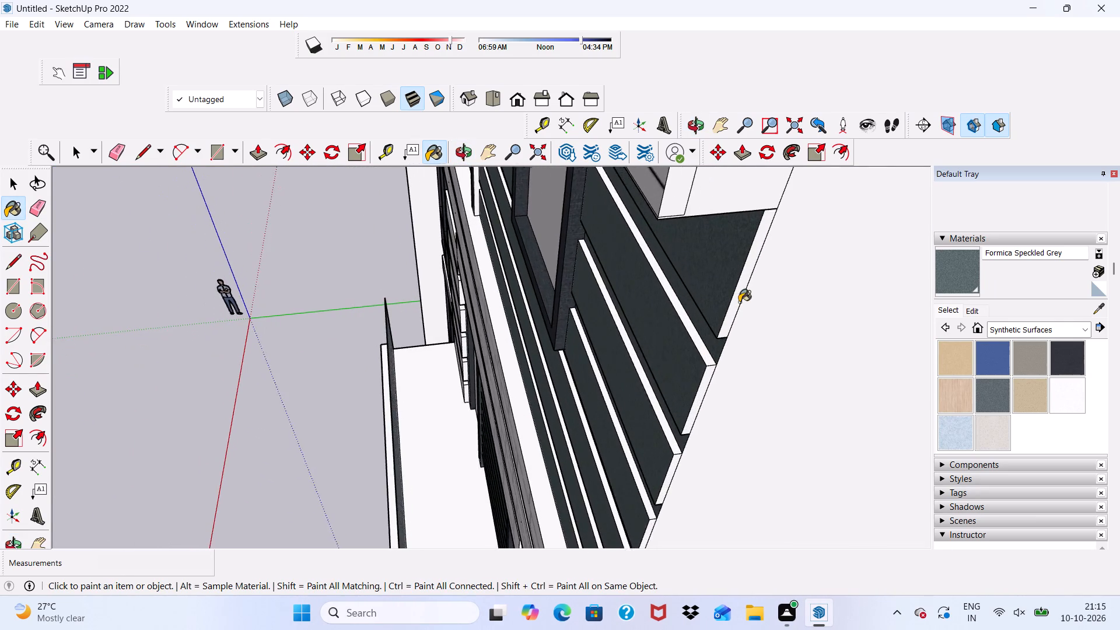
{"action": "scroll", "coordinate": [739, 302], "scroll_direction": "up", "scroll_amount": 7}
{"action": "left_click", "coordinate": [749, 258]}
{"action": "left_click", "coordinate": [685, 442]}
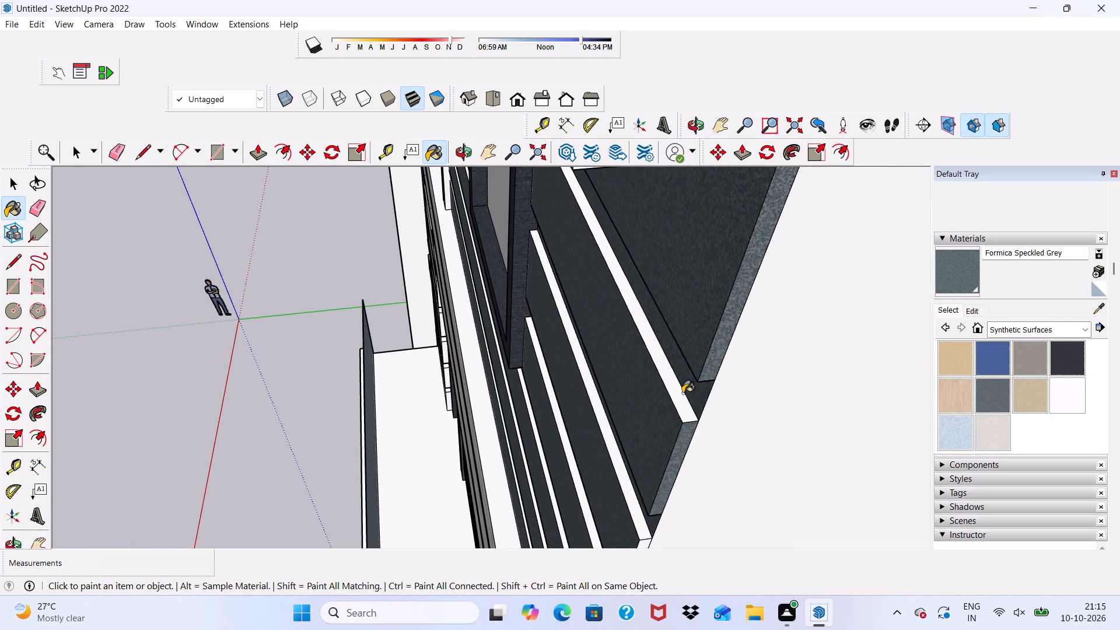
{"action": "left_click", "coordinate": [674, 398]}
{"action": "scroll", "coordinate": [675, 365], "scroll_direction": "down", "scroll_amount": 9}
{"action": "scroll", "coordinate": [660, 507], "scroll_direction": "up", "scroll_amount": 7}
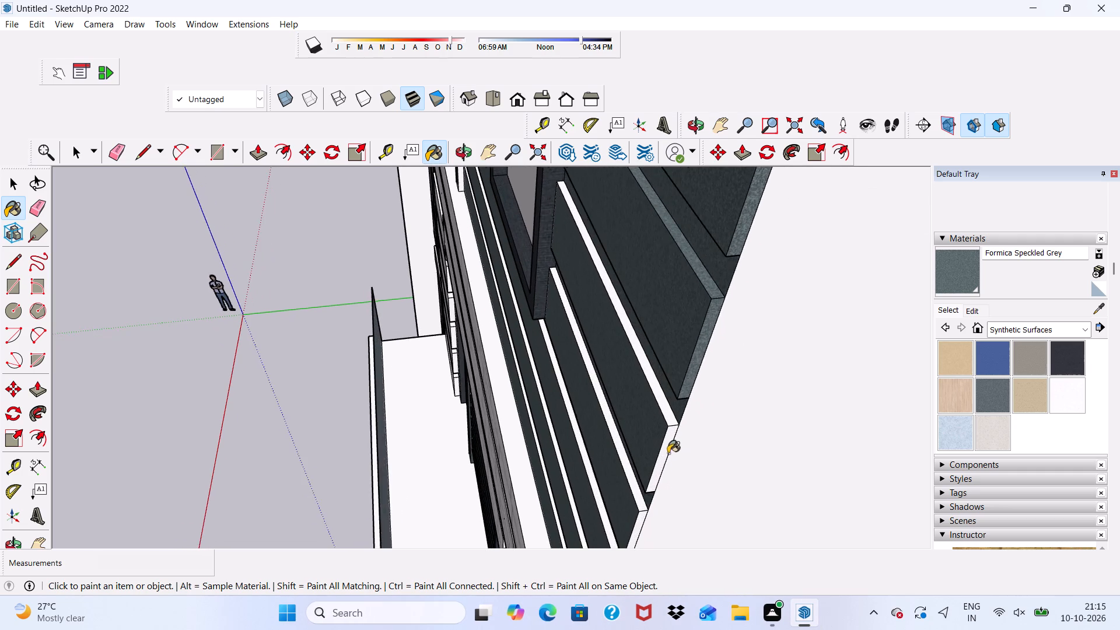
{"action": "scroll", "coordinate": [668, 453], "scroll_direction": "up", "scroll_amount": 3}
{"action": "left_click", "coordinate": [660, 454]}
{"action": "left_click", "coordinate": [677, 400]}
{"action": "scroll", "coordinate": [661, 400], "scroll_direction": "down", "scroll_amount": 3}
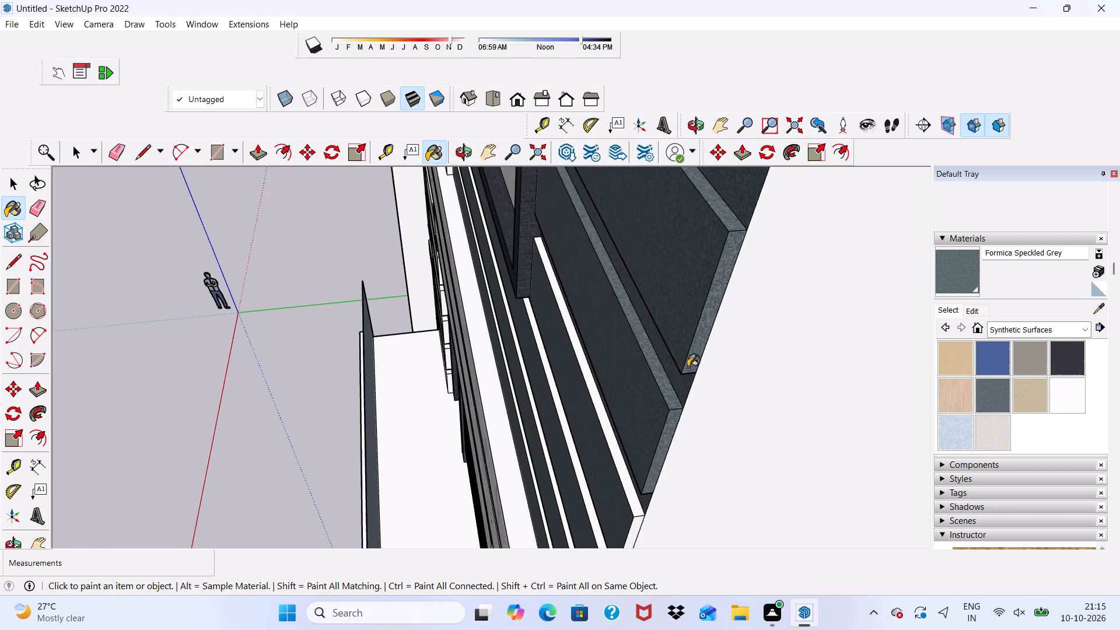
Paint the white outer end faces and top edges of the remaining lower top-floor planks with Formica Speckled Grey.
{"action": "scroll", "coordinate": [688, 367], "scroll_direction": "down", "scroll_amount": 5}
{"action": "scroll", "coordinate": [652, 486], "scroll_direction": "up", "scroll_amount": 10}
{"action": "left_click", "coordinate": [644, 478]}
{"action": "left_click", "coordinate": [642, 429]}
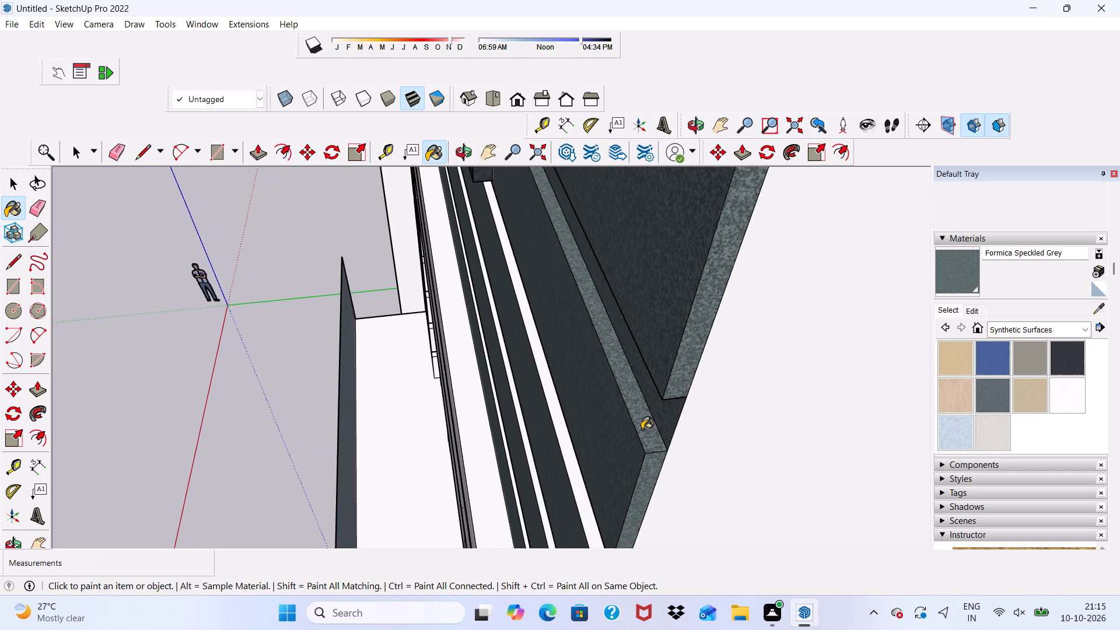
{"action": "scroll", "coordinate": [642, 427], "scroll_direction": "down", "scroll_amount": 11}
{"action": "scroll", "coordinate": [692, 474], "scroll_direction": "up", "scroll_amount": 10}
{"action": "left_click", "coordinate": [657, 472]}
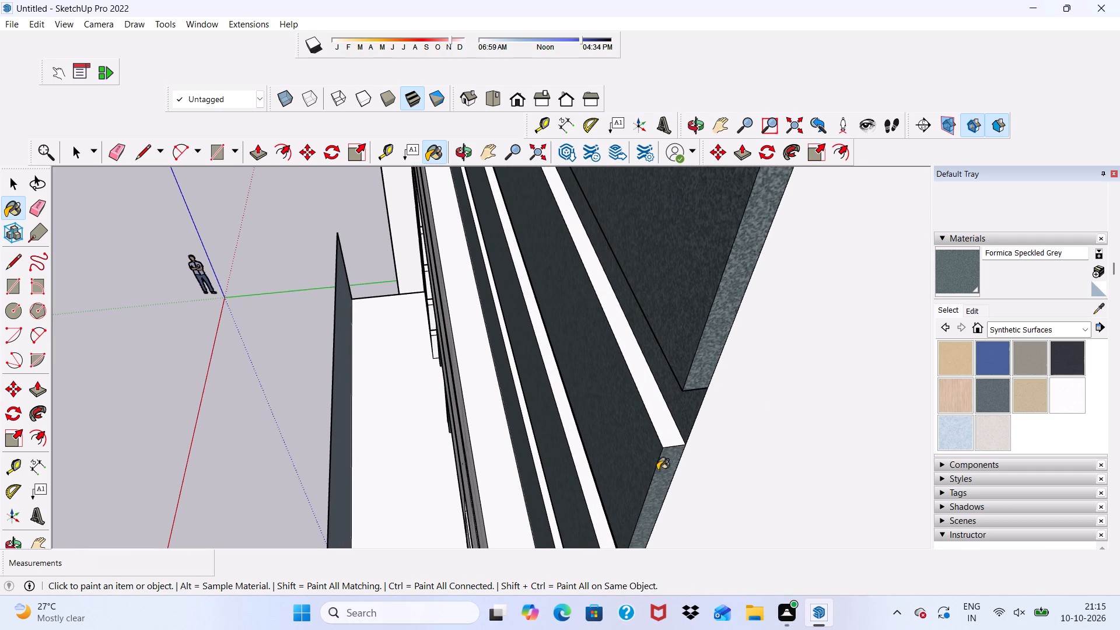
{"action": "left_click_drag", "start_coordinate": [659, 430], "coordinate": [664, 429]}
{"action": "scroll", "coordinate": [664, 429], "scroll_direction": "down", "scroll_amount": 10}
{"action": "scroll", "coordinate": [671, 531], "scroll_direction": "up", "scroll_amount": 11}
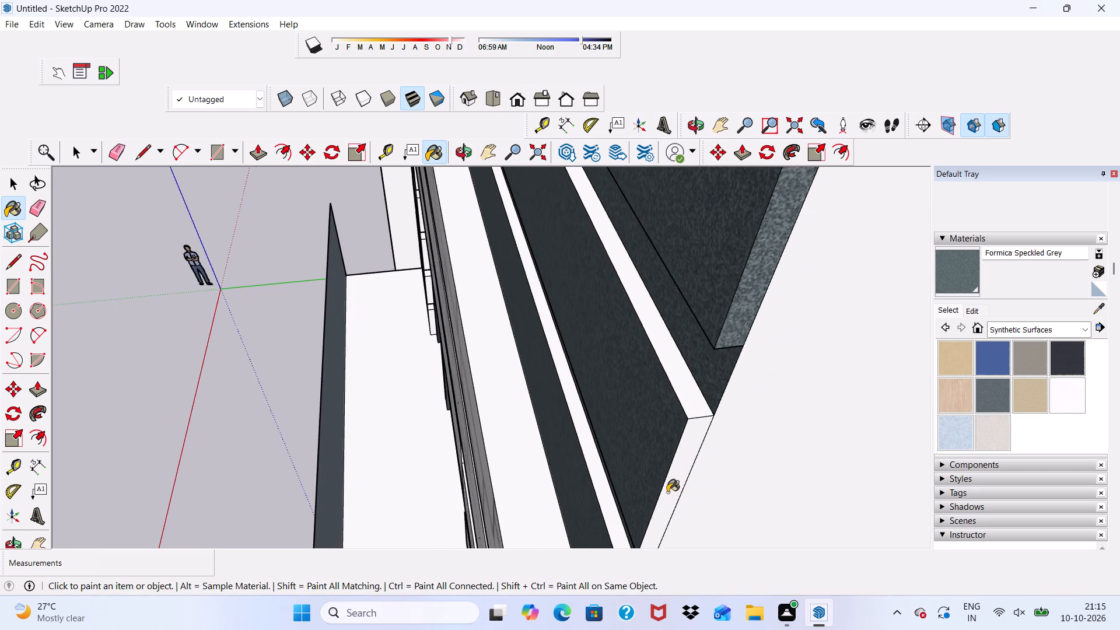
{"action": "left_click", "coordinate": [670, 492]}
{"action": "left_click", "coordinate": [689, 386]}
{"action": "scroll", "coordinate": [689, 386], "scroll_direction": "down", "scroll_amount": 9}
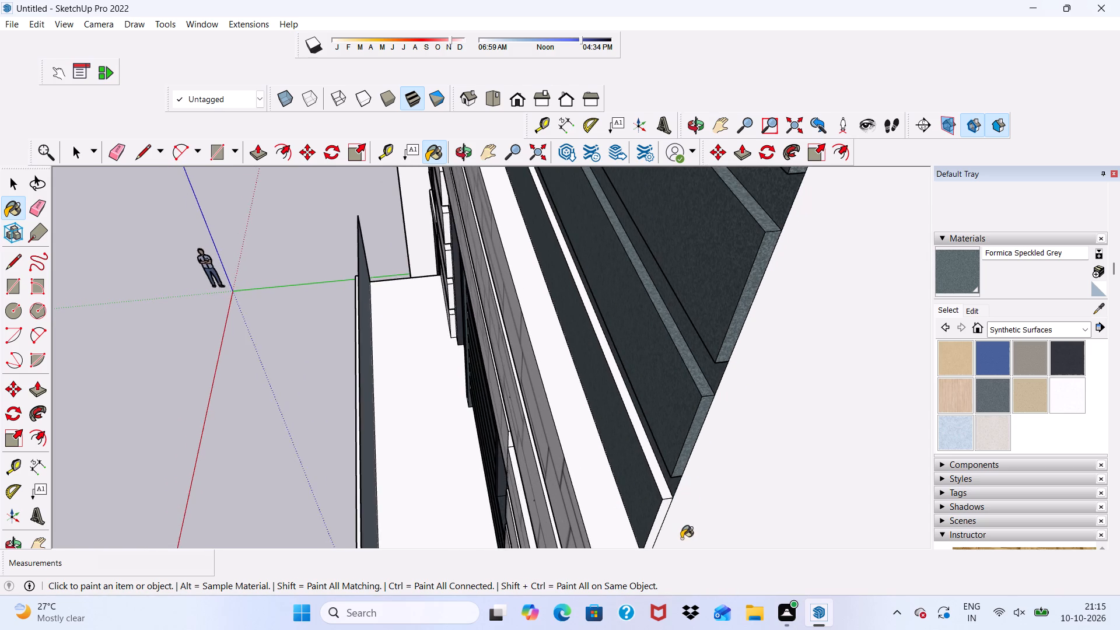
{"action": "scroll", "coordinate": [680, 536], "scroll_direction": "up", "scroll_amount": 7}
{"action": "left_click", "coordinate": [650, 515]}
{"action": "left_click", "coordinate": [659, 455]}
{"action": "scroll", "coordinate": [659, 455], "scroll_direction": "down", "scroll_amount": 4}
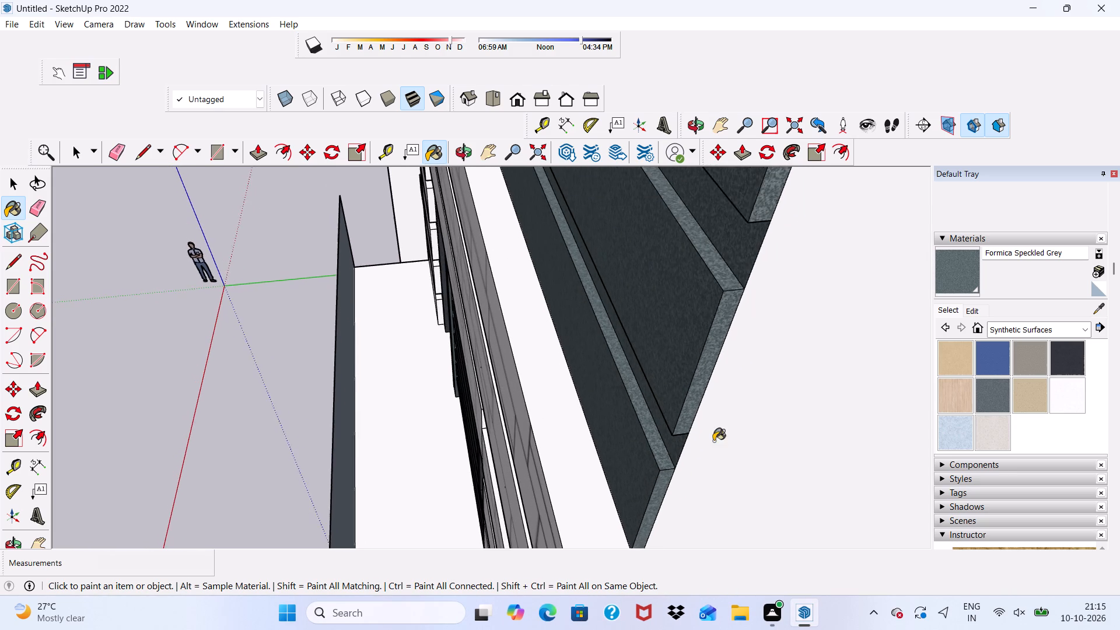
Paint the white undersides of the lowest top-floor planks, below the window and beside the door, with Formica Speckled Grey.
{"action": "scroll", "coordinate": [631, 461], "scroll_direction": "down", "scroll_amount": 2}
{"action": "middle_click_drag", "start_coordinate": [575, 439], "coordinate": [619, 421]}
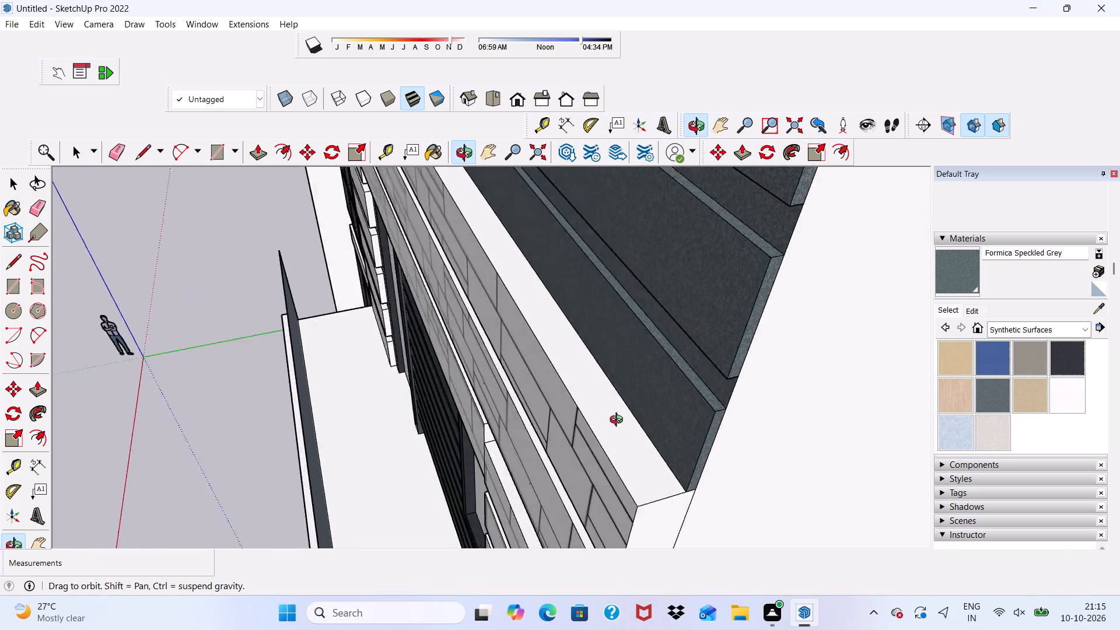
{"action": "middle_click_drag", "start_coordinate": [619, 421], "coordinate": [733, 373]}
{"action": "scroll", "coordinate": [733, 373], "scroll_direction": "up", "scroll_amount": 1}
{"action": "scroll", "coordinate": [737, 393], "scroll_direction": "down", "scroll_amount": 14}
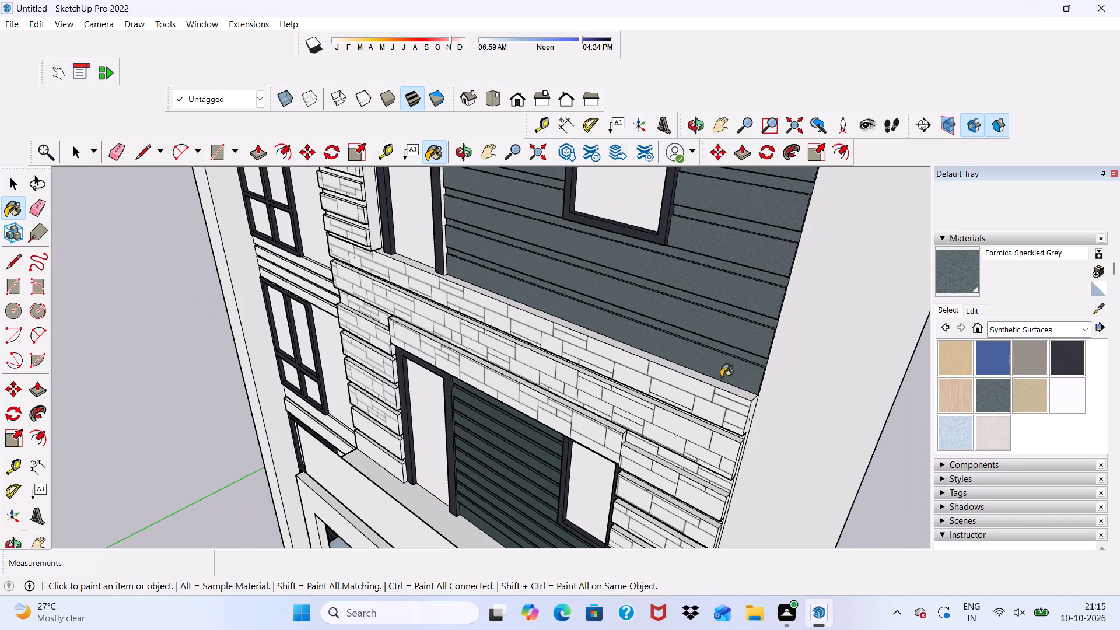
{"action": "middle_click_drag", "start_coordinate": [721, 377], "coordinate": [793, 370]}
{"action": "left_click_drag", "start_coordinate": [755, 356], "coordinate": [785, 363]}
{"action": "scroll", "coordinate": [817, 388], "scroll_direction": "down", "scroll_amount": 1}
{"action": "scroll", "coordinate": [1119, 629], "scroll_direction": "up", "scroll_amount": 1}
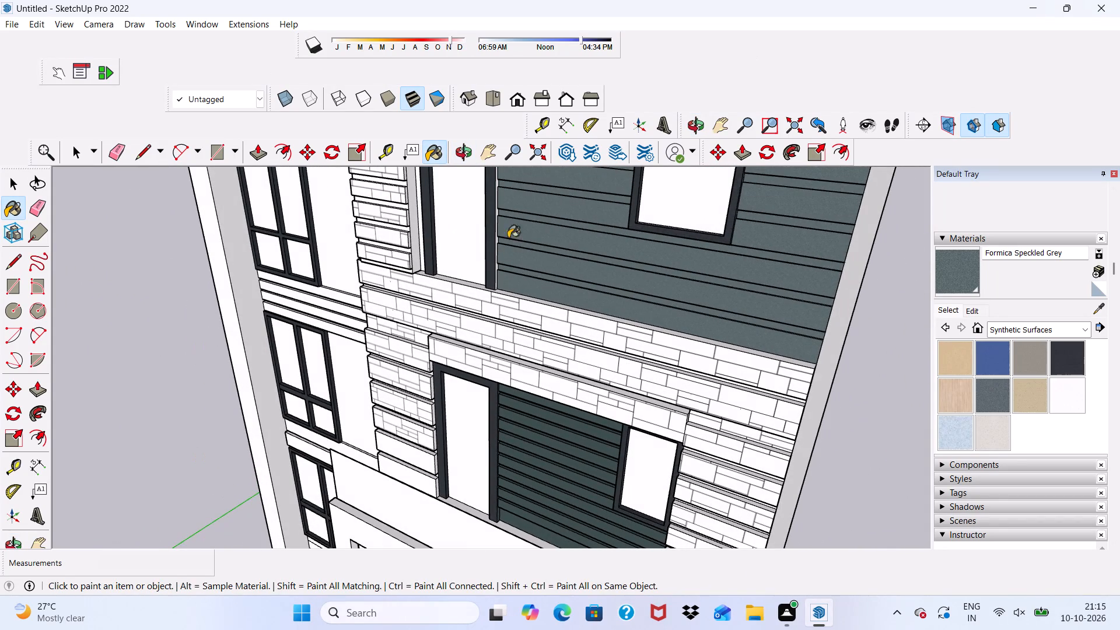
{"action": "middle_click_drag", "start_coordinate": [572, 248], "coordinate": [701, 0]}
{"action": "scroll", "coordinate": [704, 99], "scroll_direction": "up", "scroll_amount": 18}
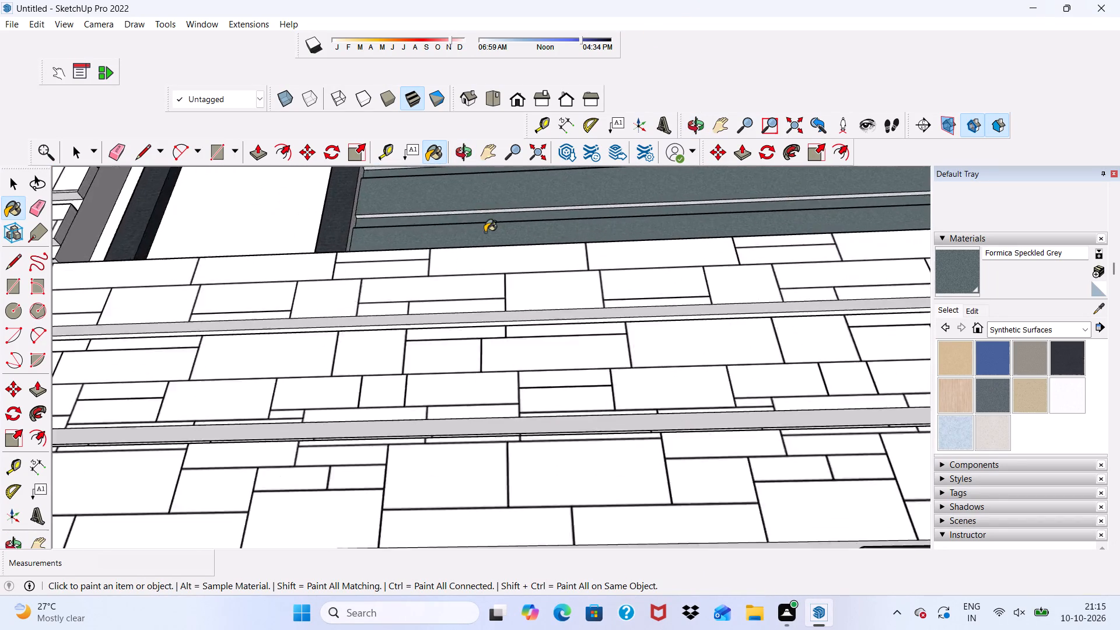
{"action": "scroll", "coordinate": [485, 232], "scroll_direction": "up", "scroll_amount": 7}
{"action": "left_click", "coordinate": [489, 197]}
{"action": "scroll", "coordinate": [478, 234], "scroll_direction": "down", "scroll_amount": 5}
{"action": "scroll", "coordinate": [416, 161], "scroll_direction": "up", "scroll_amount": 2}
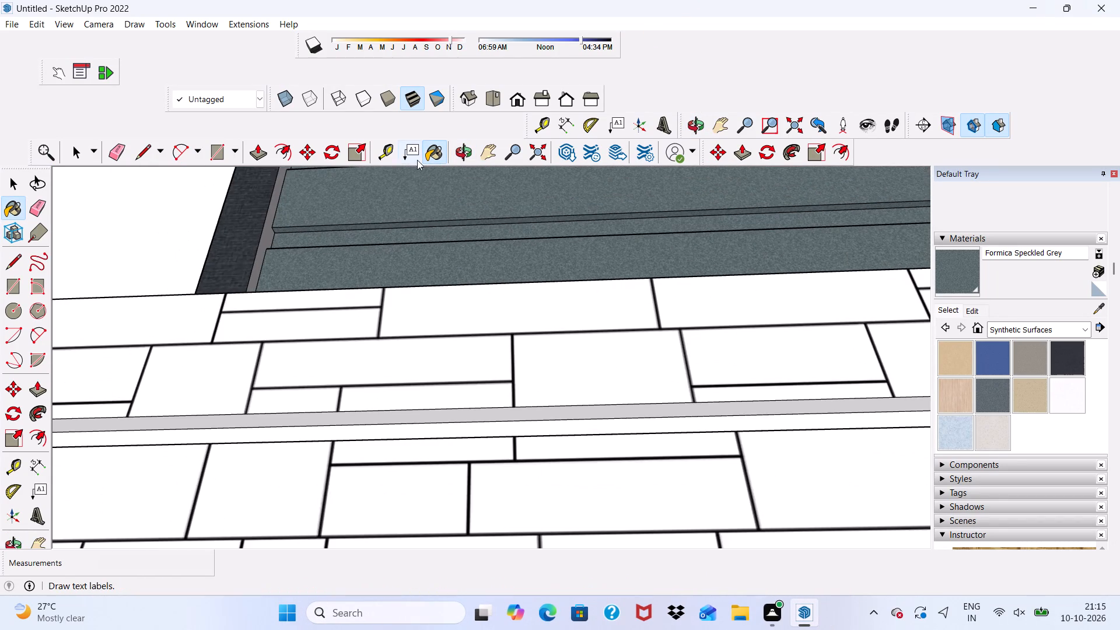
{"action": "scroll", "coordinate": [417, 160], "scroll_direction": "up", "scroll_amount": 1}
{"action": "scroll", "coordinate": [411, 212], "scroll_direction": "down", "scroll_amount": 4}
{"action": "scroll", "coordinate": [413, 274], "scroll_direction": "down", "scroll_amount": 5}
{"action": "scroll", "coordinate": [459, 192], "scroll_direction": "up", "scroll_amount": 10}
{"action": "left_click", "coordinate": [485, 255]}
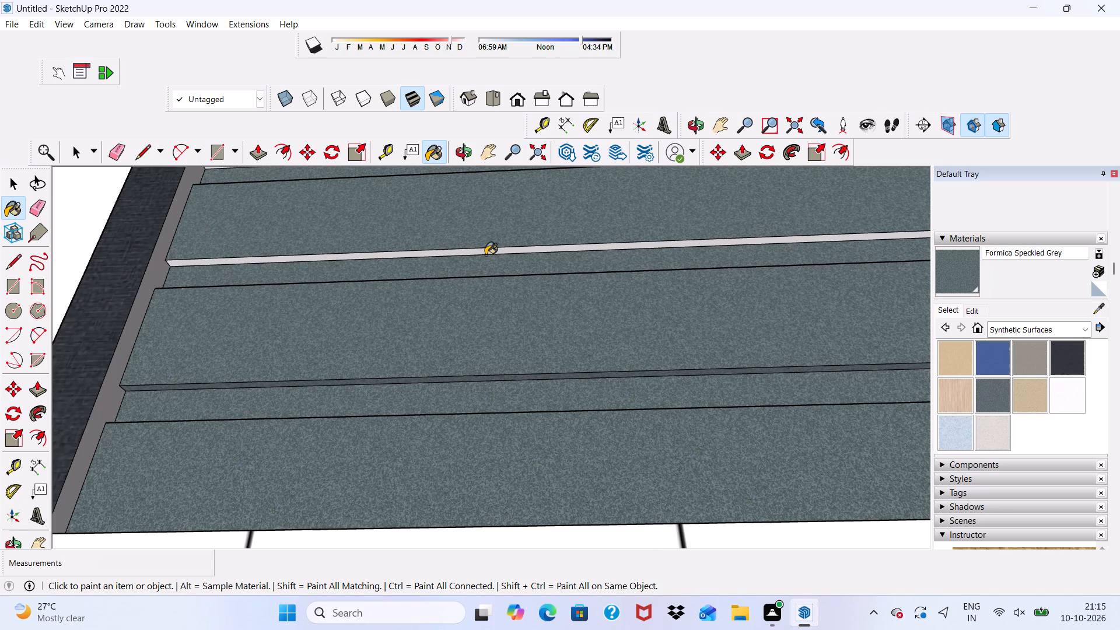
{"action": "left_click", "coordinate": [486, 249]}
Paint the white undersides of the upper planks between the top-floor door and window with Formica Speckled Grey.
{"action": "scroll", "coordinate": [460, 275], "scroll_direction": "down", "scroll_amount": 6}
{"action": "scroll", "coordinate": [458, 333], "scroll_direction": "up", "scroll_amount": 1}
{"action": "scroll", "coordinate": [469, 290], "scroll_direction": "down", "scroll_amount": 6}
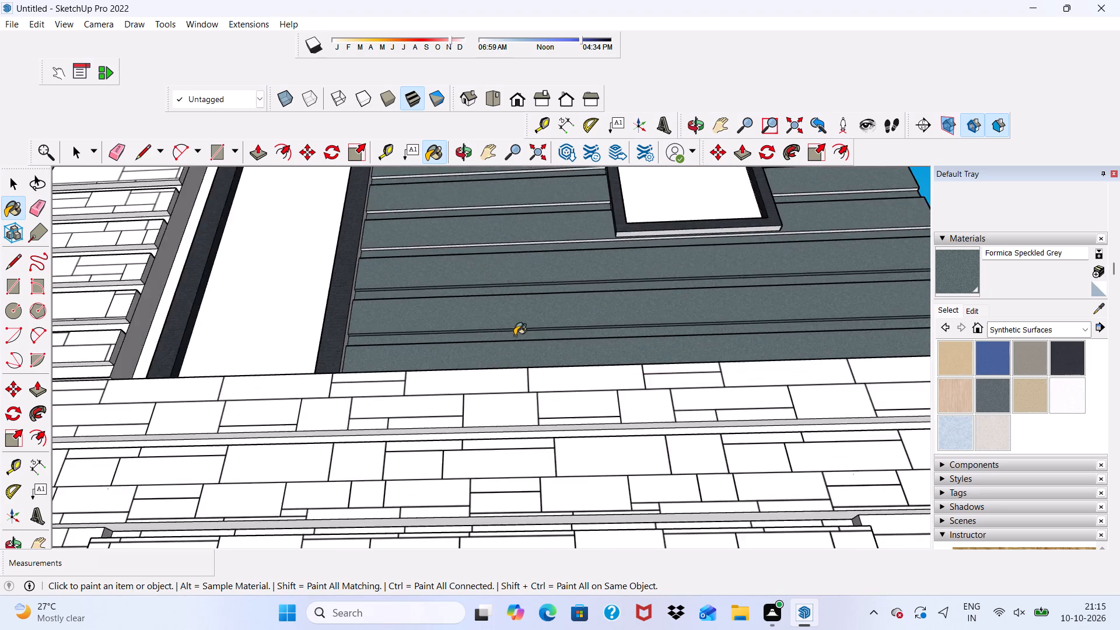
{"action": "scroll", "coordinate": [514, 335], "scroll_direction": "down", "scroll_amount": 4}
{"action": "scroll", "coordinate": [470, 186], "scroll_direction": "up", "scroll_amount": 9}
{"action": "left_click", "coordinate": [475, 201]}
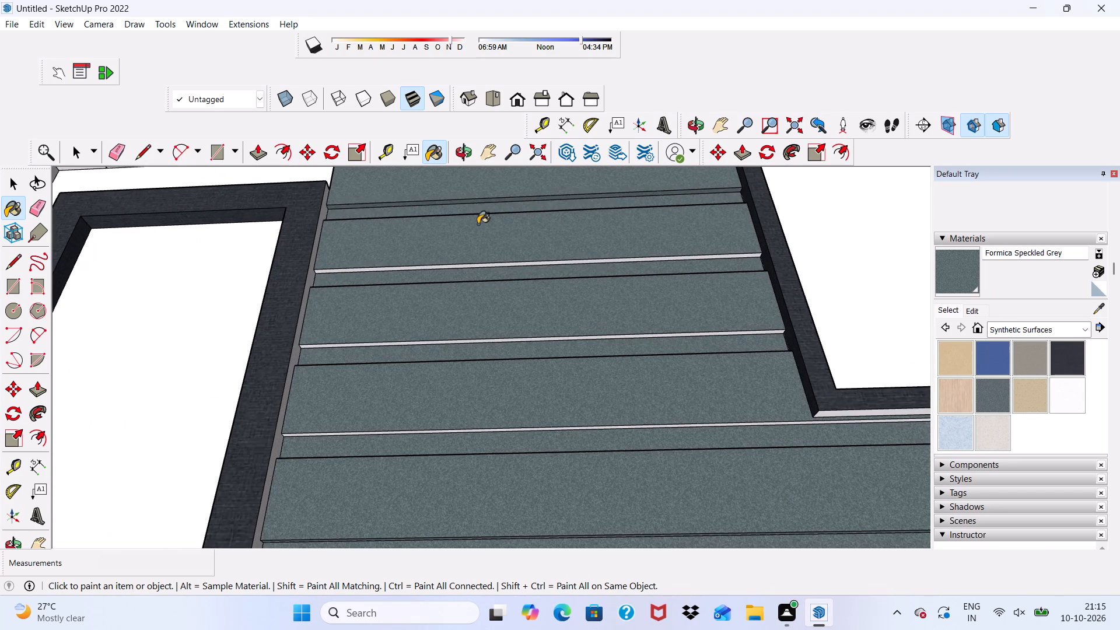
{"action": "scroll", "coordinate": [478, 229], "scroll_direction": "up", "scroll_amount": 1}
{"action": "left_click", "coordinate": [484, 271]}
{"action": "scroll", "coordinate": [506, 321], "scroll_direction": "up", "scroll_amount": 6}
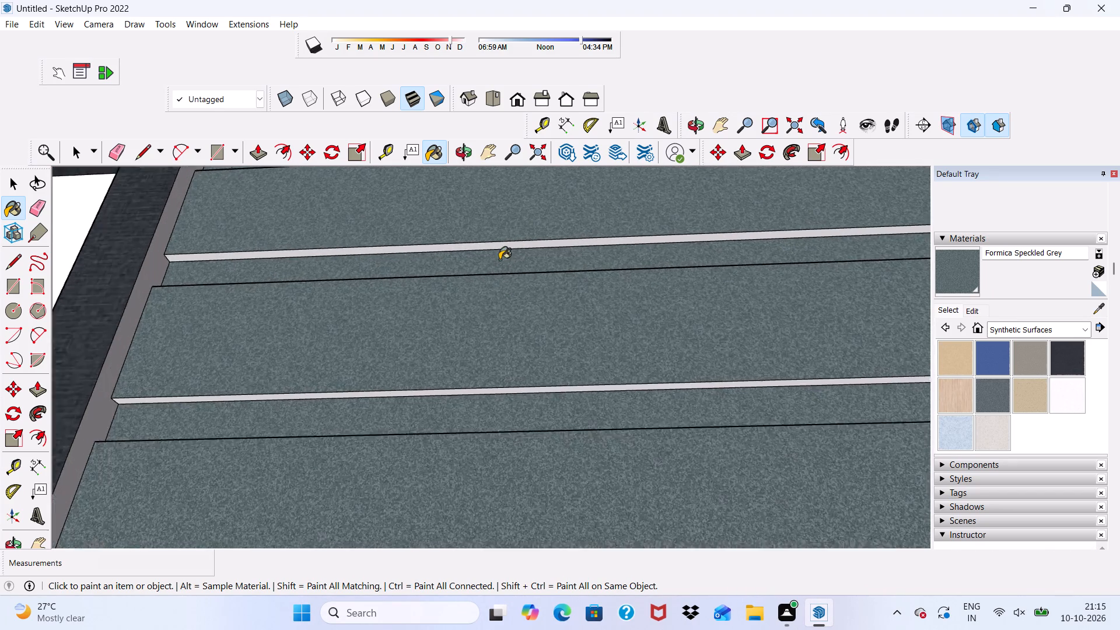
{"action": "scroll", "coordinate": [499, 260], "scroll_direction": "up", "scroll_amount": 2}
{"action": "left_click", "coordinate": [491, 244]}
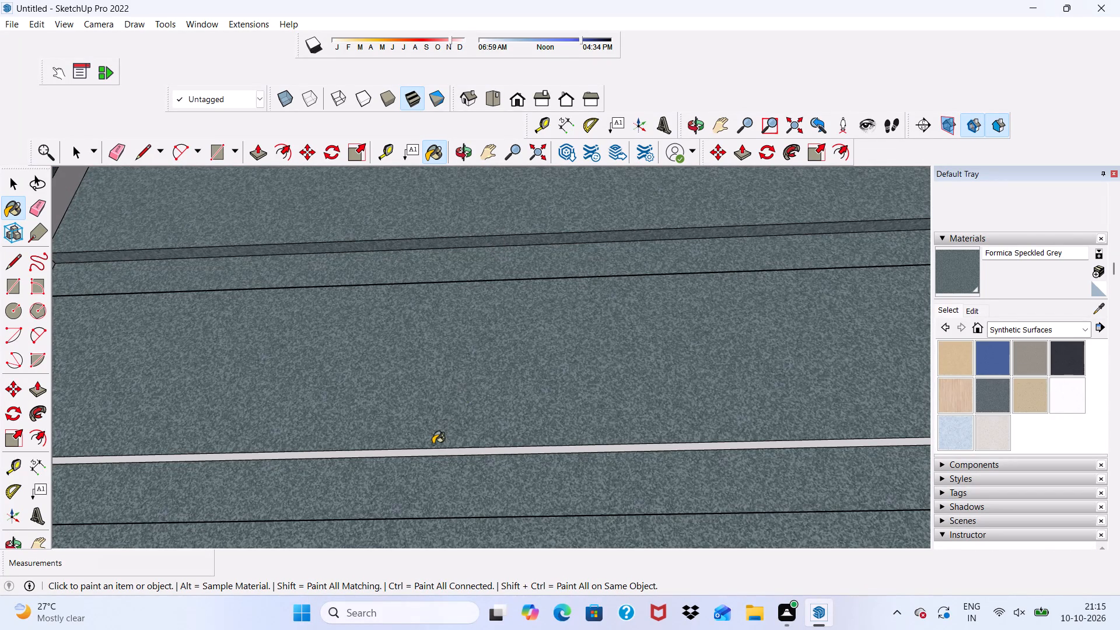
{"action": "left_click", "coordinate": [437, 454]}
{"action": "scroll", "coordinate": [439, 407], "scroll_direction": "down", "scroll_amount": 4}
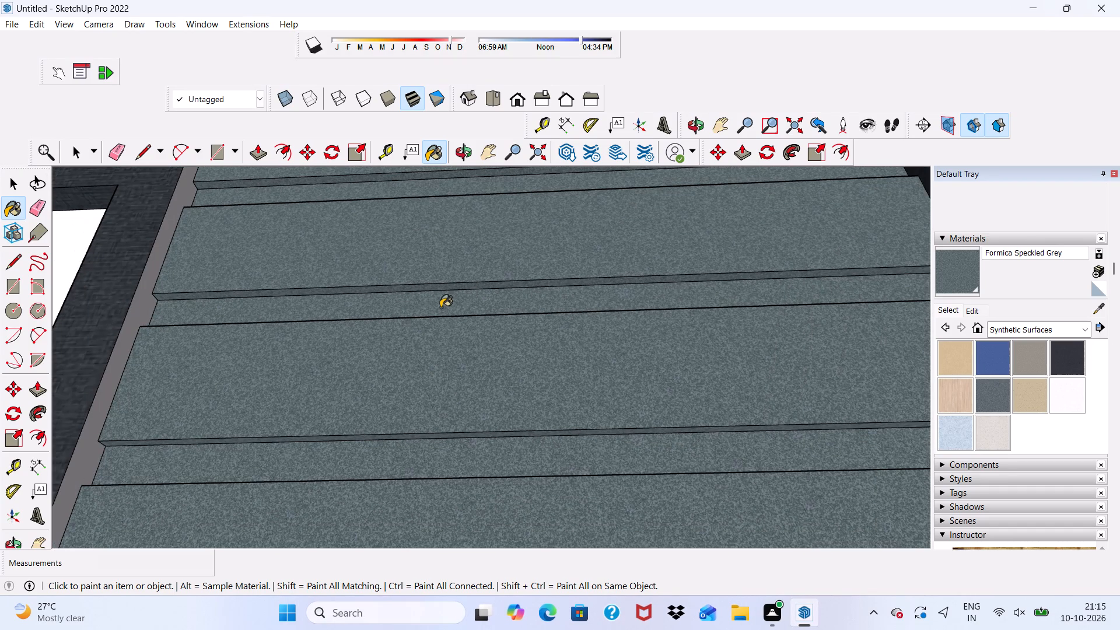
Paint the white underside of the plank level with the base of the top-floor window with Formica Speckled Grey.
{"action": "scroll", "coordinate": [468, 363], "scroll_direction": "down", "scroll_amount": 9}
{"action": "scroll", "coordinate": [529, 484], "scroll_direction": "up", "scroll_amount": 4}
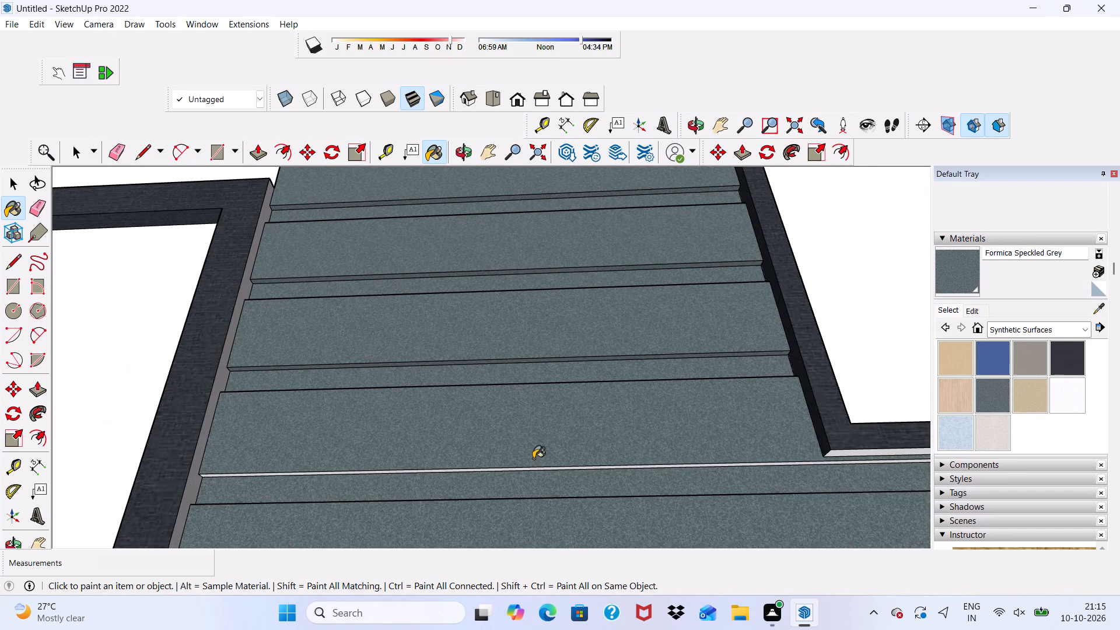
{"action": "left_click", "coordinate": [534, 472]}
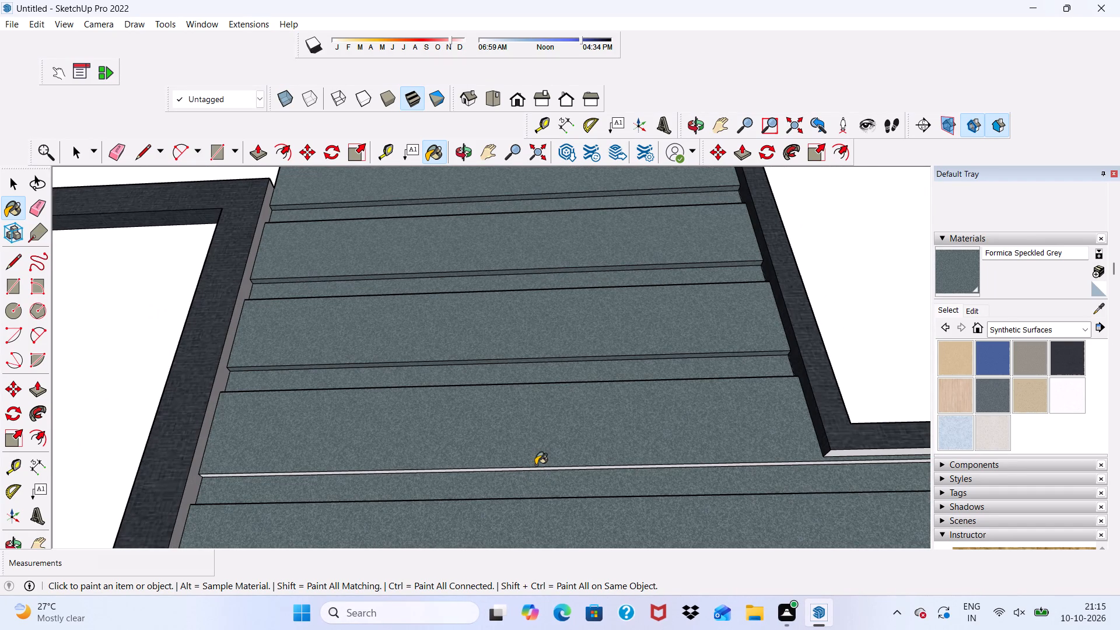
{"action": "scroll", "coordinate": [540, 468], "scroll_direction": "up", "scroll_amount": 5}
{"action": "left_click", "coordinate": [540, 468]}
{"action": "scroll", "coordinate": [524, 448], "scroll_direction": "down", "scroll_amount": 7}
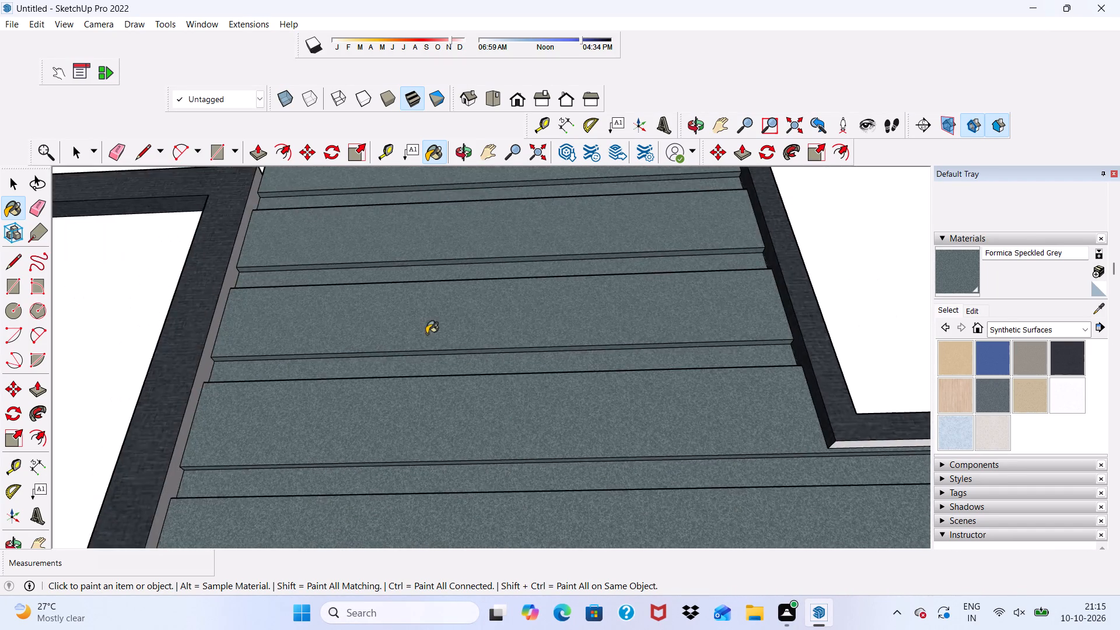
Paint the white undersides of the planks between the top-floor window and the outer wall corner with Formica Speckled Grey.
{"action": "scroll", "coordinate": [426, 334], "scroll_direction": "down", "scroll_amount": 4}
{"action": "scroll", "coordinate": [488, 334], "scroll_direction": "down", "scroll_amount": 11}
{"action": "scroll", "coordinate": [651, 316], "scroll_direction": "up", "scroll_amount": 10}
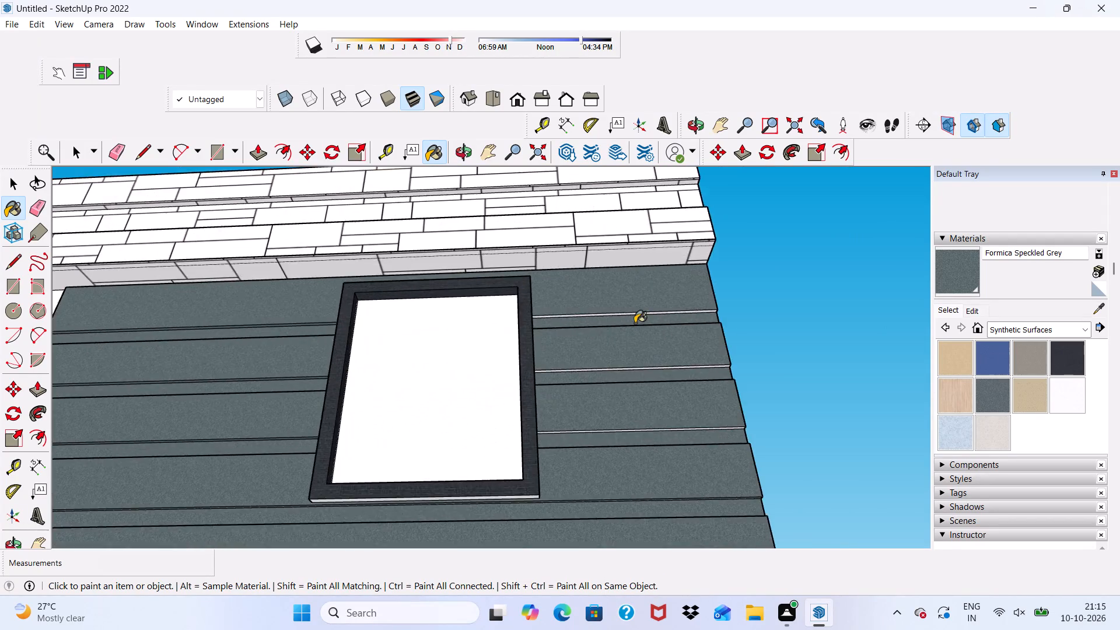
{"action": "scroll", "coordinate": [635, 323], "scroll_direction": "up", "scroll_amount": 10}
{"action": "left_click", "coordinate": [633, 303]}
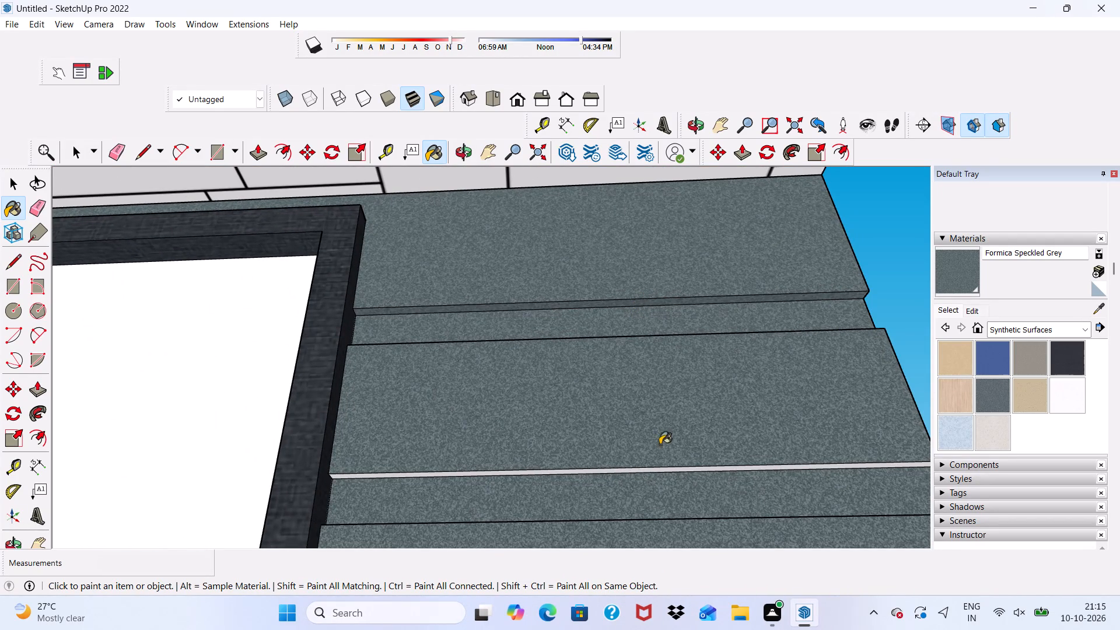
{"action": "left_click", "coordinate": [657, 473]}
{"action": "left_click", "coordinate": [659, 467]}
{"action": "left_click", "coordinate": [659, 471]}
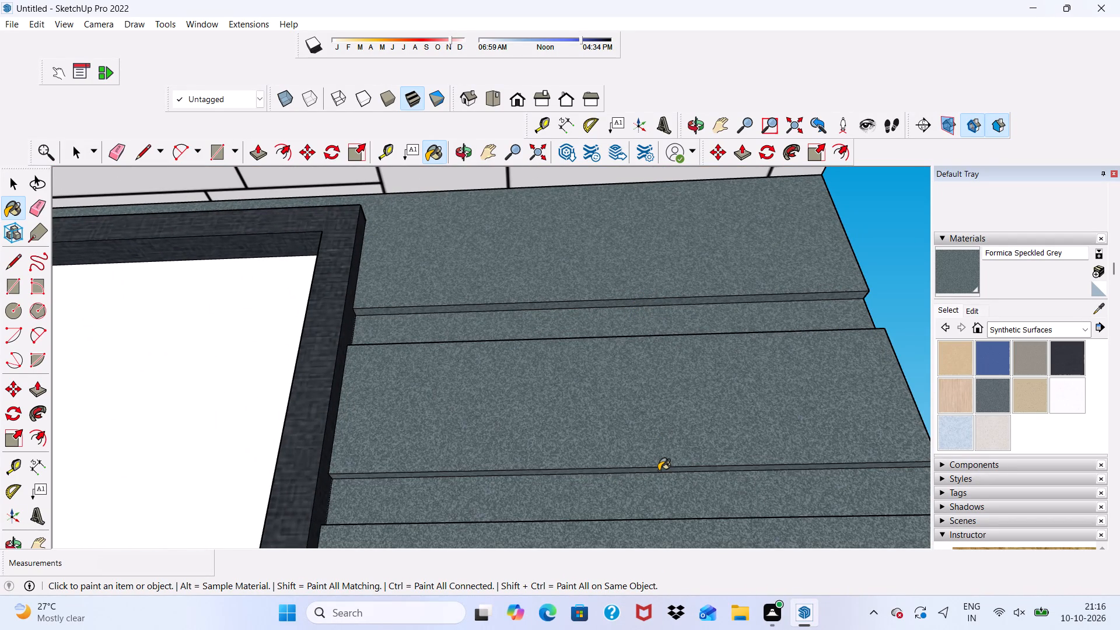
{"action": "scroll", "coordinate": [604, 414], "scroll_direction": "down", "scroll_amount": 5}
{"action": "scroll", "coordinate": [616, 311], "scroll_direction": "down", "scroll_amount": 5}
{"action": "scroll", "coordinate": [671, 473], "scroll_direction": "up", "scroll_amount": 11}
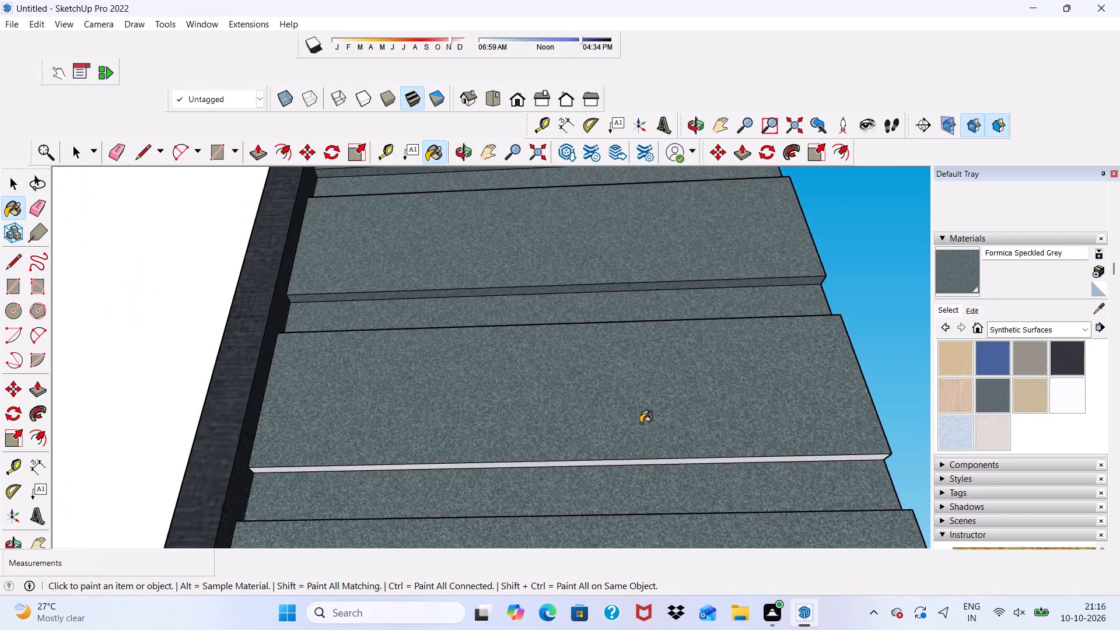
{"action": "scroll", "coordinate": [640, 423], "scroll_direction": "up", "scroll_amount": 9}
{"action": "left_click", "coordinate": [633, 487]}
{"action": "scroll", "coordinate": [597, 450], "scroll_direction": "down", "scroll_amount": 5}
{"action": "scroll", "coordinate": [538, 353], "scroll_direction": "down", "scroll_amount": 5}
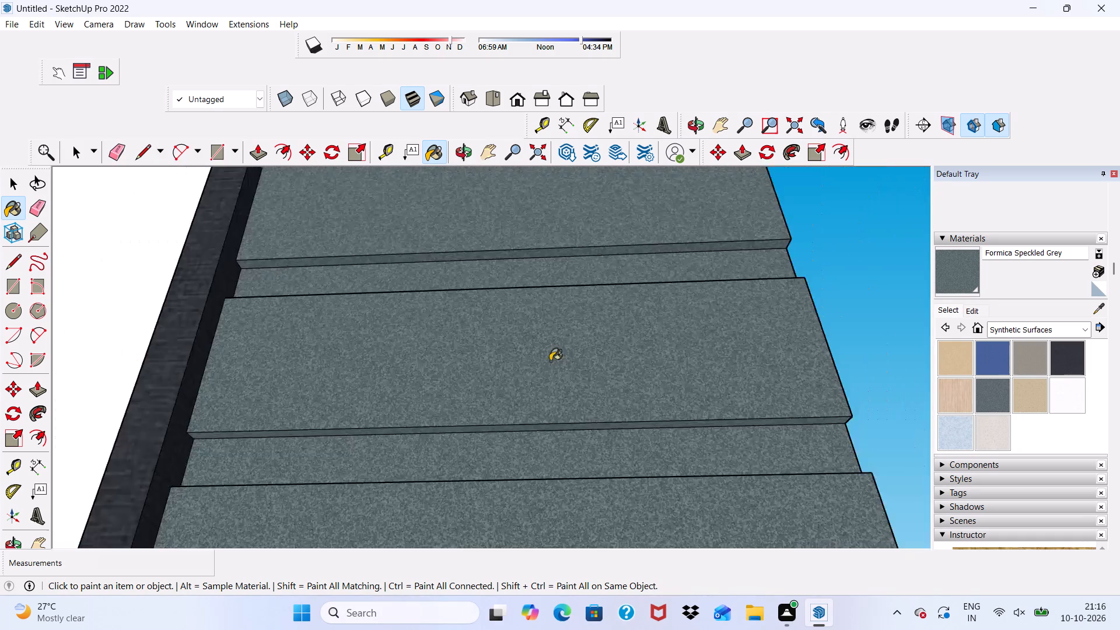
Examine the painted top-floor panel against the whole facade, including the floors below.
{"action": "scroll", "coordinate": [551, 355], "scroll_direction": "down", "scroll_amount": 5}
{"action": "scroll", "coordinate": [605, 348], "scroll_direction": "down", "scroll_amount": 10}
{"action": "scroll", "coordinate": [565, 429], "scroll_direction": "down", "scroll_amount": 3}
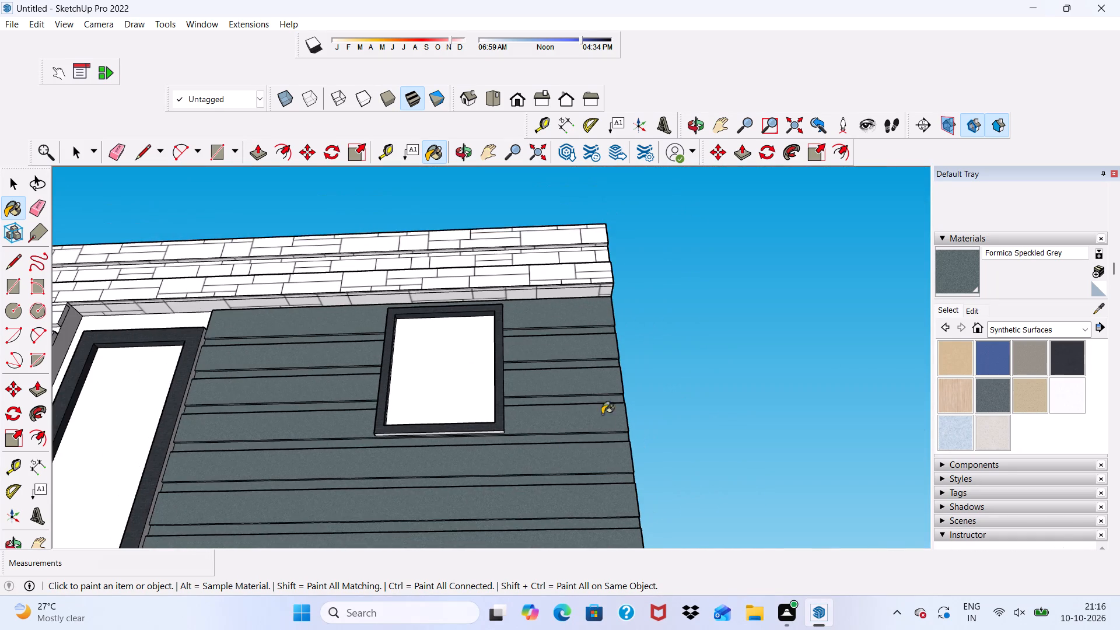
{"action": "scroll", "coordinate": [534, 381], "scroll_direction": "down", "scroll_amount": 9}
{"action": "scroll", "coordinate": [495, 459], "scroll_direction": "up", "scroll_amount": 4}
{"action": "scroll", "coordinate": [482, 459], "scroll_direction": "down", "scroll_amount": 8}
{"action": "scroll", "coordinate": [466, 401], "scroll_direction": "down", "scroll_amount": 5}
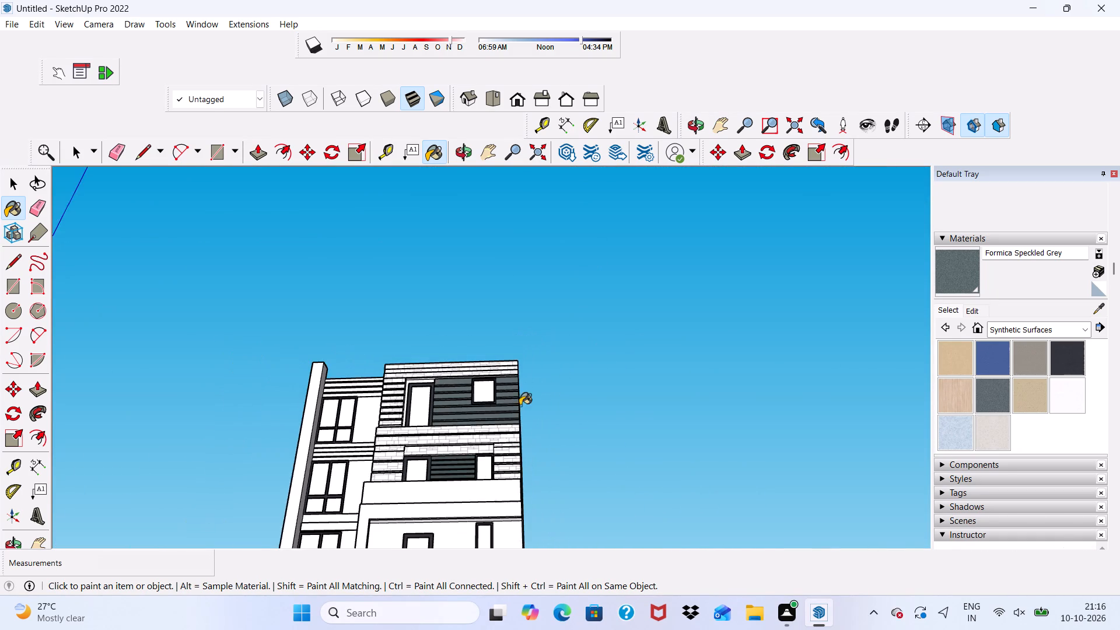
{"action": "scroll", "coordinate": [594, 341], "scroll_direction": "up", "scroll_amount": 1}
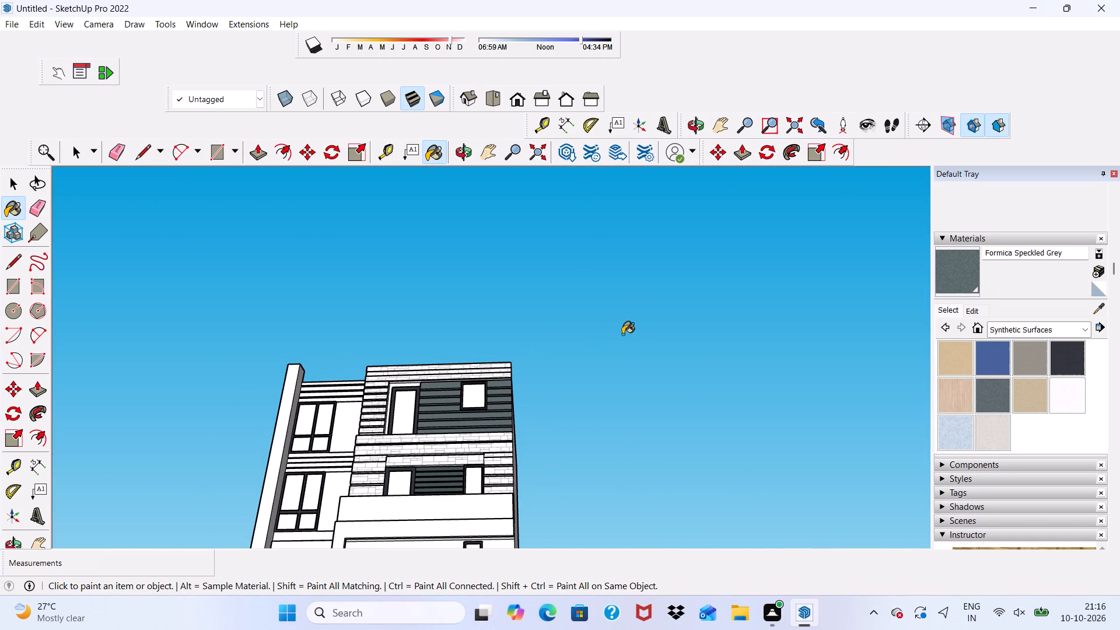
{"action": "scroll", "coordinate": [325, 323], "scroll_direction": "down", "scroll_amount": 6}
{"action": "scroll", "coordinate": [497, 319], "scroll_direction": "up", "scroll_amount": 1}
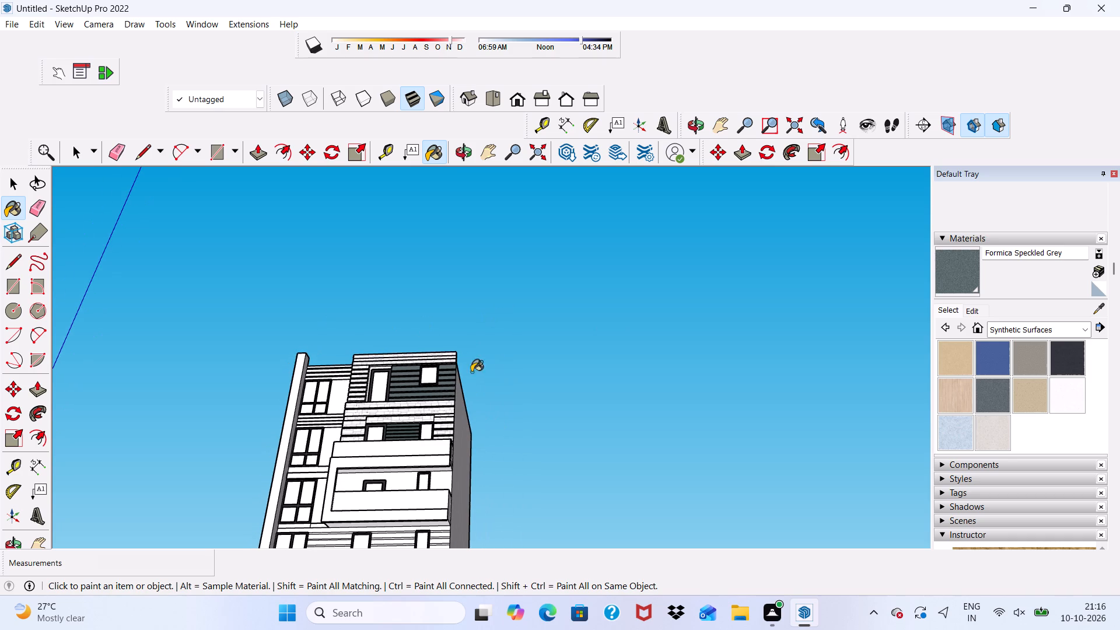
{"action": "middle_click_drag", "start_coordinate": [464, 402], "coordinate": [469, 521]}
{"action": "scroll", "coordinate": [447, 422], "scroll_direction": "up", "scroll_amount": 10}
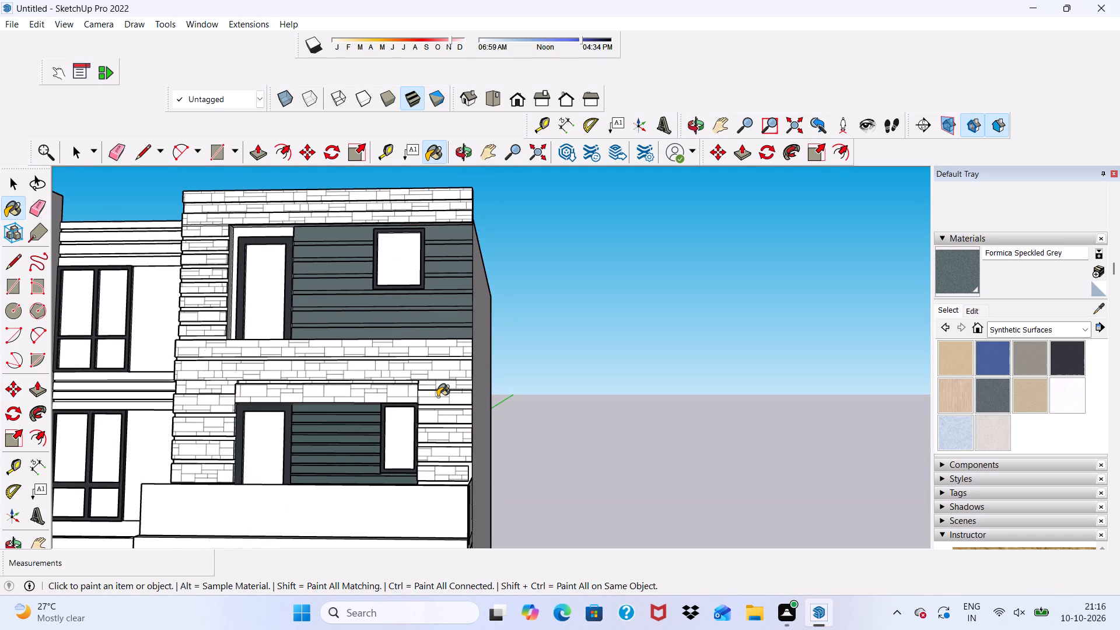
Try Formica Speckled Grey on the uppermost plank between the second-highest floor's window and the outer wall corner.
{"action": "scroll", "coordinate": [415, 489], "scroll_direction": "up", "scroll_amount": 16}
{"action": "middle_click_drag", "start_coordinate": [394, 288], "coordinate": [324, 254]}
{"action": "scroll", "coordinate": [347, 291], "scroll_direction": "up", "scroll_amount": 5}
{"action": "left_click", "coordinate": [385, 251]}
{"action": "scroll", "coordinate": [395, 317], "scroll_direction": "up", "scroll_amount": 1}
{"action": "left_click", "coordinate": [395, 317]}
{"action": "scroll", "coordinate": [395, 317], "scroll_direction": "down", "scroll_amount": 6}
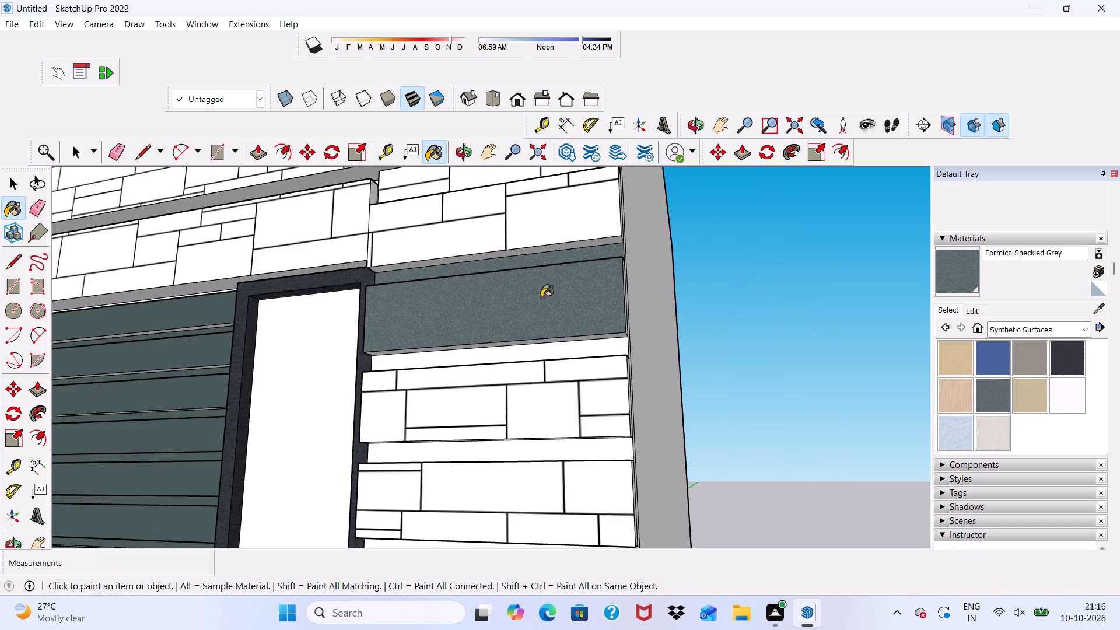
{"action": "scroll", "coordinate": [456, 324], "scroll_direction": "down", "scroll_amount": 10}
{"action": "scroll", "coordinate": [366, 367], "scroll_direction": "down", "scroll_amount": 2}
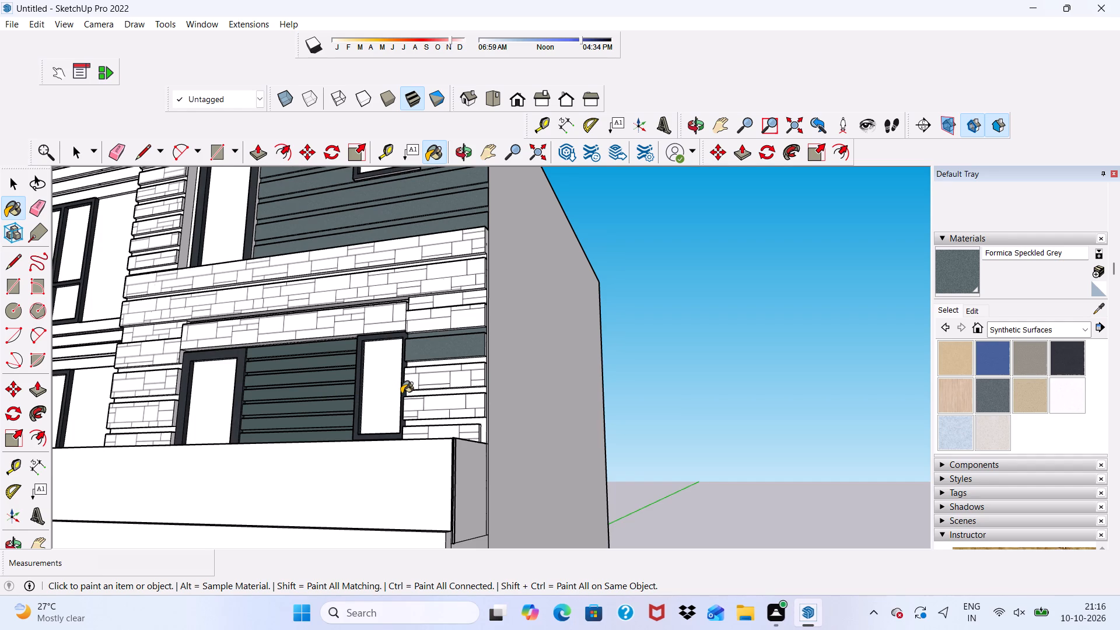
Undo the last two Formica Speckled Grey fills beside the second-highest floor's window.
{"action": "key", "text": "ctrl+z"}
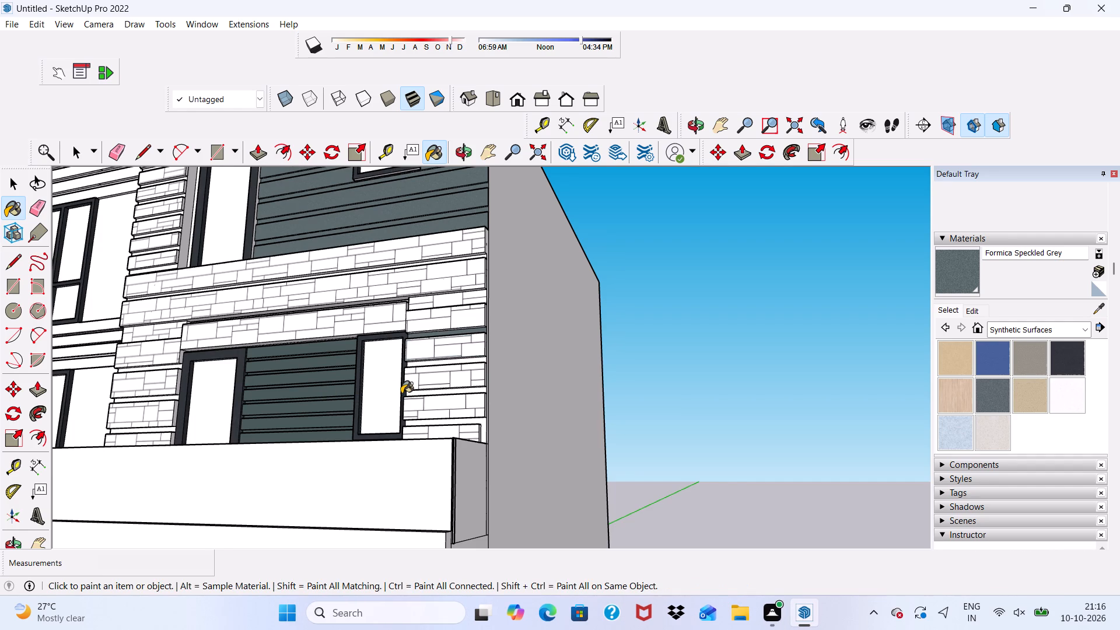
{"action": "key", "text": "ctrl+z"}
Examine the whole facade and the unpainted planks on the floor directly above the entrance.
{"action": "scroll", "coordinate": [443, 387], "scroll_direction": "down", "scroll_amount": 4}
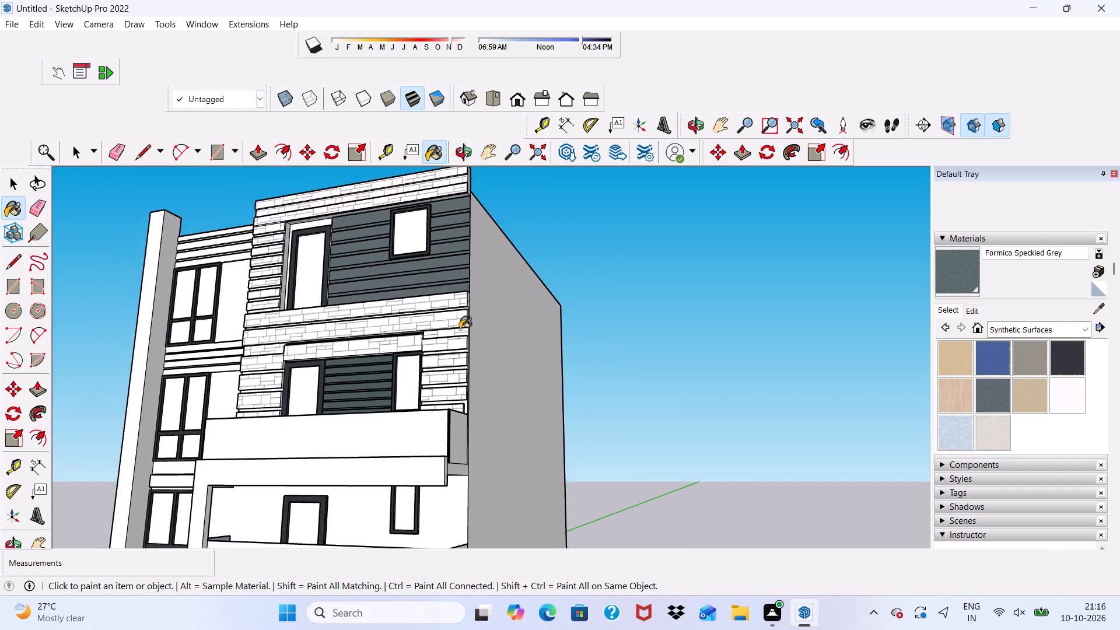
{"action": "scroll", "coordinate": [460, 329], "scroll_direction": "down", "scroll_amount": 7}
{"action": "middle_click_drag", "start_coordinate": [452, 365], "coordinate": [624, 431]}
{"action": "scroll", "coordinate": [408, 383], "scroll_direction": "up", "scroll_amount": 5}
{"action": "scroll", "coordinate": [260, 267], "scroll_direction": "up", "scroll_amount": 3}
{"action": "scroll", "coordinate": [260, 267], "scroll_direction": "down", "scroll_amount": 8}
{"action": "middle_click_drag", "start_coordinate": [349, 354], "coordinate": [212, 362]}
{"action": "scroll", "coordinate": [352, 316], "scroll_direction": "up", "scroll_amount": 5}
{"action": "scroll", "coordinate": [366, 308], "scroll_direction": "down", "scroll_amount": 5}
{"action": "scroll", "coordinate": [414, 306], "scroll_direction": "down", "scroll_amount": 5}
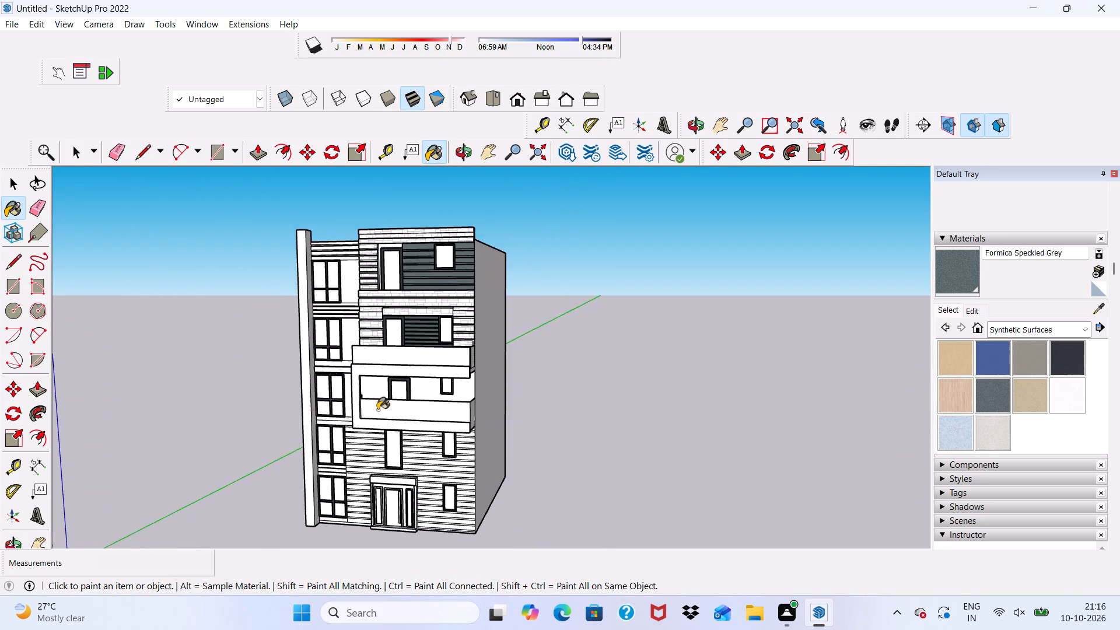
{"action": "scroll", "coordinate": [445, 496], "scroll_direction": "up", "scroll_amount": 10}
{"action": "scroll", "coordinate": [401, 398], "scroll_direction": "up", "scroll_amount": 6}
{"action": "scroll", "coordinate": [399, 374], "scroll_direction": "down", "scroll_amount": 1}
{"action": "scroll", "coordinate": [393, 363], "scroll_direction": "up", "scroll_amount": 3}
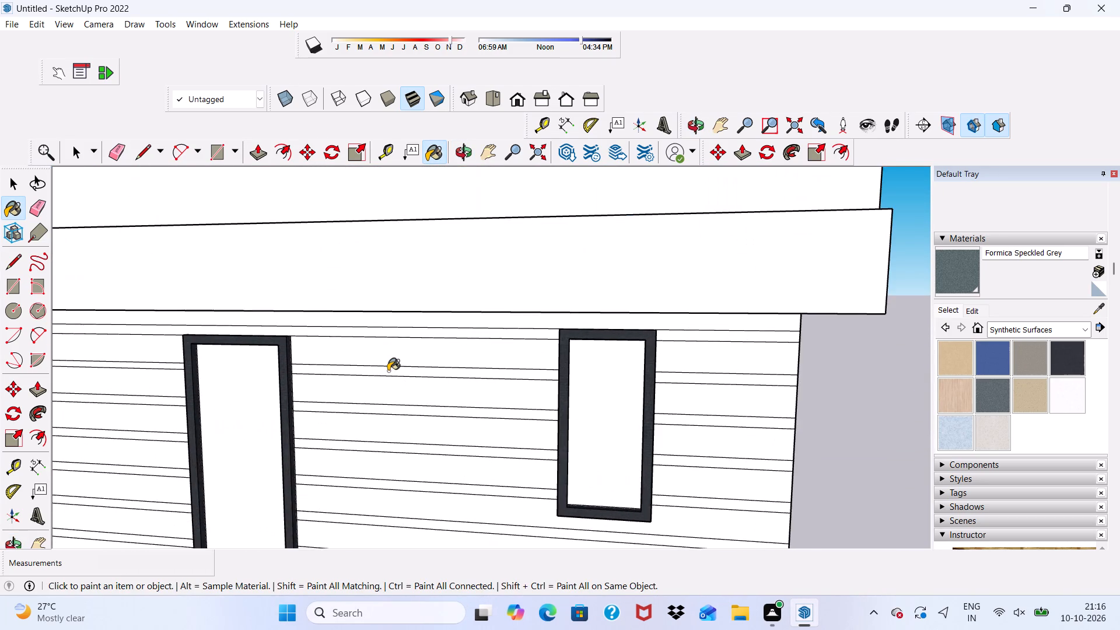
{"action": "middle_click_drag", "start_coordinate": [388, 371], "coordinate": [411, 353]}
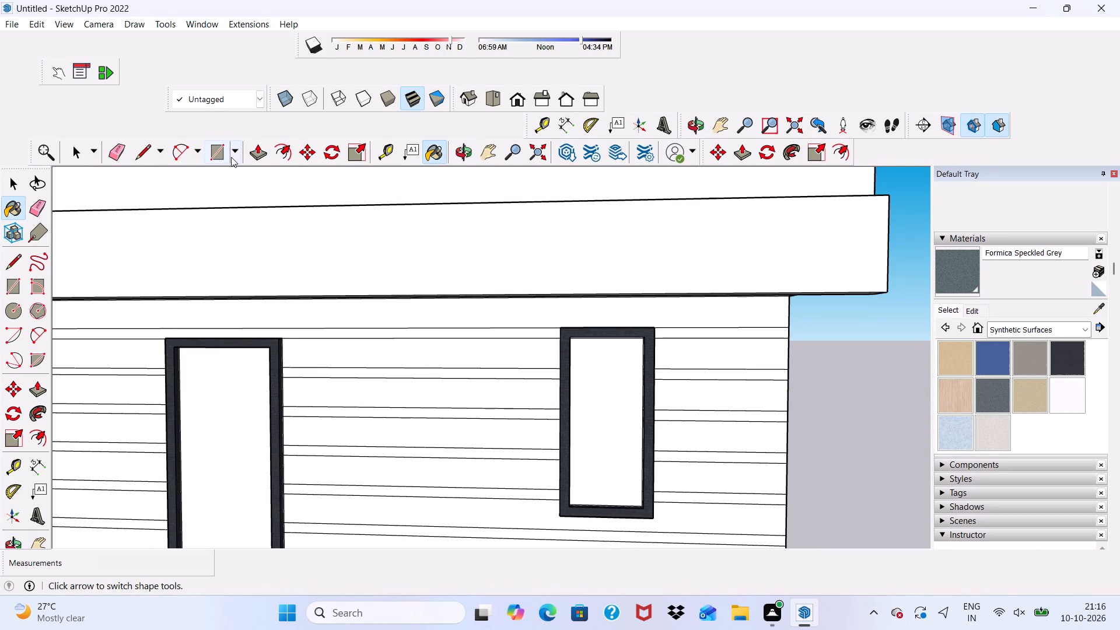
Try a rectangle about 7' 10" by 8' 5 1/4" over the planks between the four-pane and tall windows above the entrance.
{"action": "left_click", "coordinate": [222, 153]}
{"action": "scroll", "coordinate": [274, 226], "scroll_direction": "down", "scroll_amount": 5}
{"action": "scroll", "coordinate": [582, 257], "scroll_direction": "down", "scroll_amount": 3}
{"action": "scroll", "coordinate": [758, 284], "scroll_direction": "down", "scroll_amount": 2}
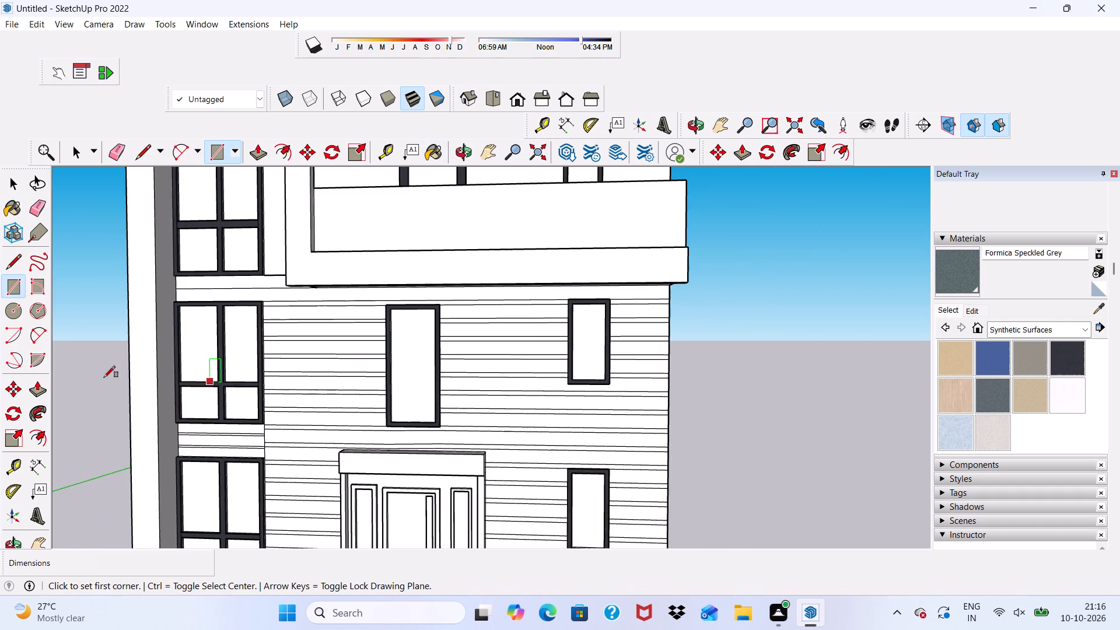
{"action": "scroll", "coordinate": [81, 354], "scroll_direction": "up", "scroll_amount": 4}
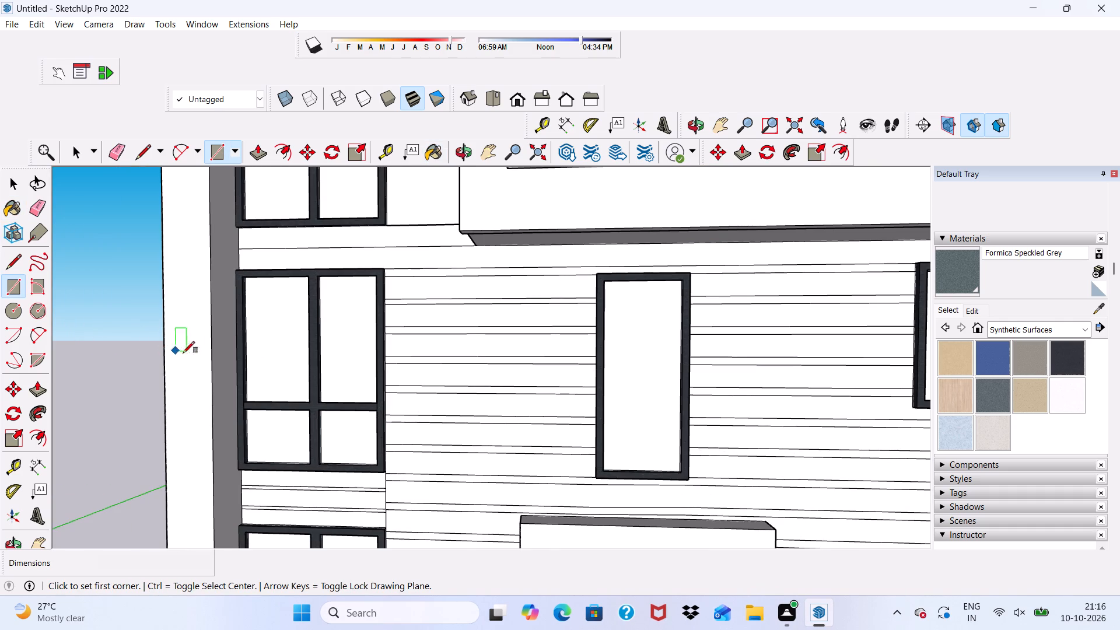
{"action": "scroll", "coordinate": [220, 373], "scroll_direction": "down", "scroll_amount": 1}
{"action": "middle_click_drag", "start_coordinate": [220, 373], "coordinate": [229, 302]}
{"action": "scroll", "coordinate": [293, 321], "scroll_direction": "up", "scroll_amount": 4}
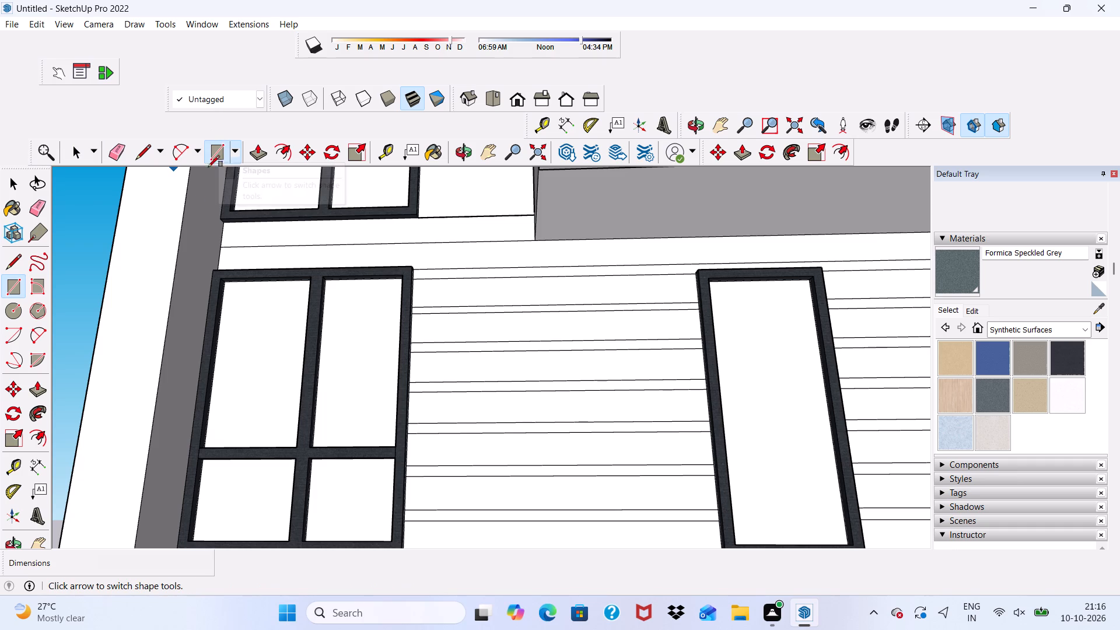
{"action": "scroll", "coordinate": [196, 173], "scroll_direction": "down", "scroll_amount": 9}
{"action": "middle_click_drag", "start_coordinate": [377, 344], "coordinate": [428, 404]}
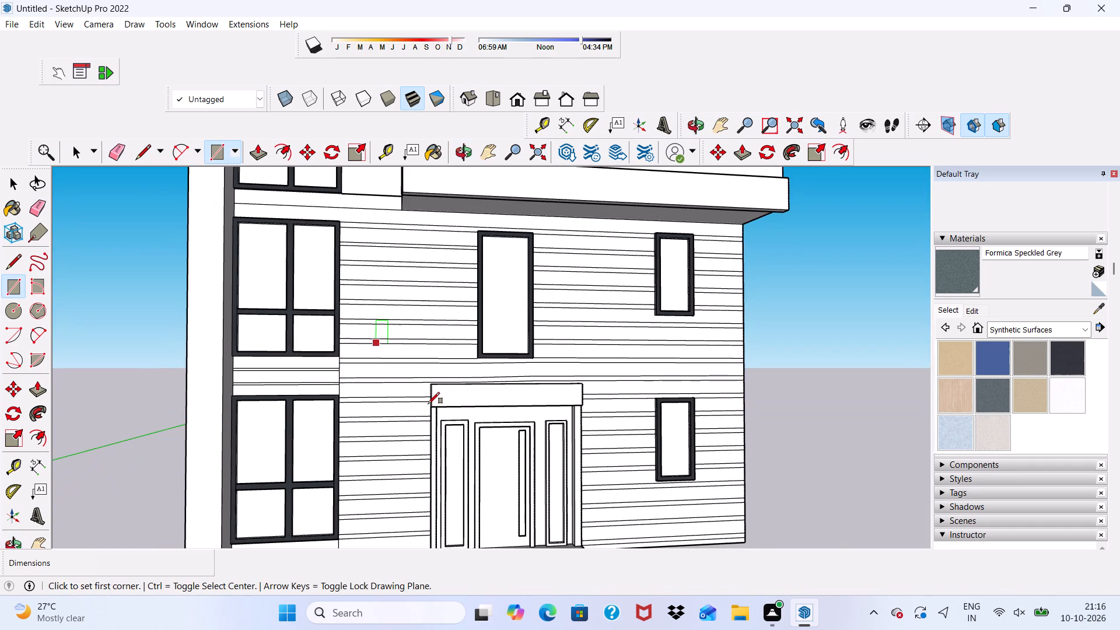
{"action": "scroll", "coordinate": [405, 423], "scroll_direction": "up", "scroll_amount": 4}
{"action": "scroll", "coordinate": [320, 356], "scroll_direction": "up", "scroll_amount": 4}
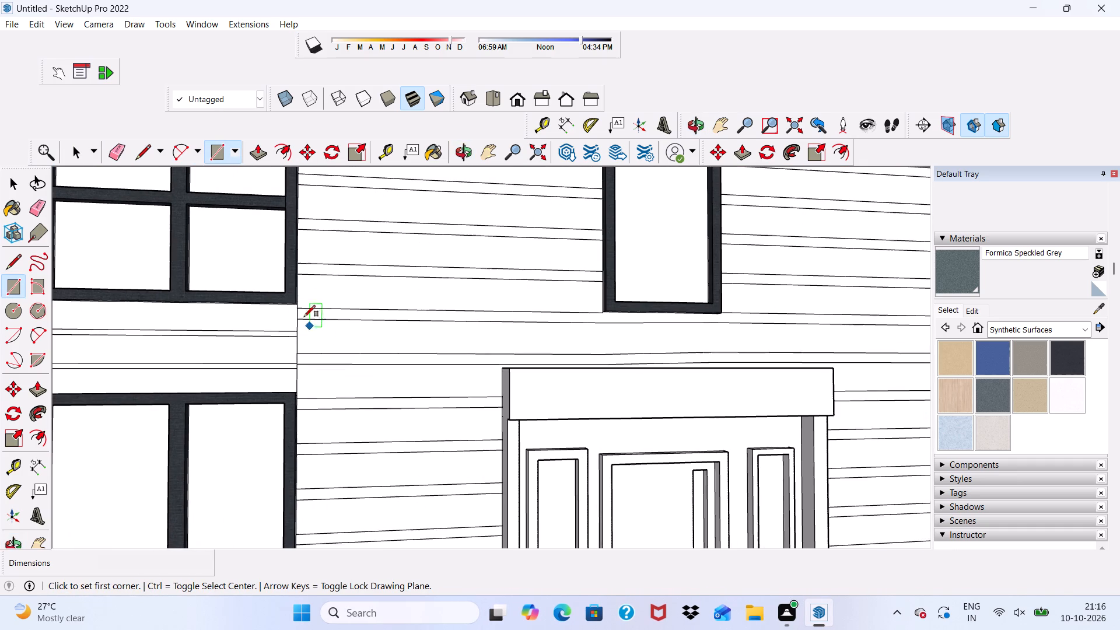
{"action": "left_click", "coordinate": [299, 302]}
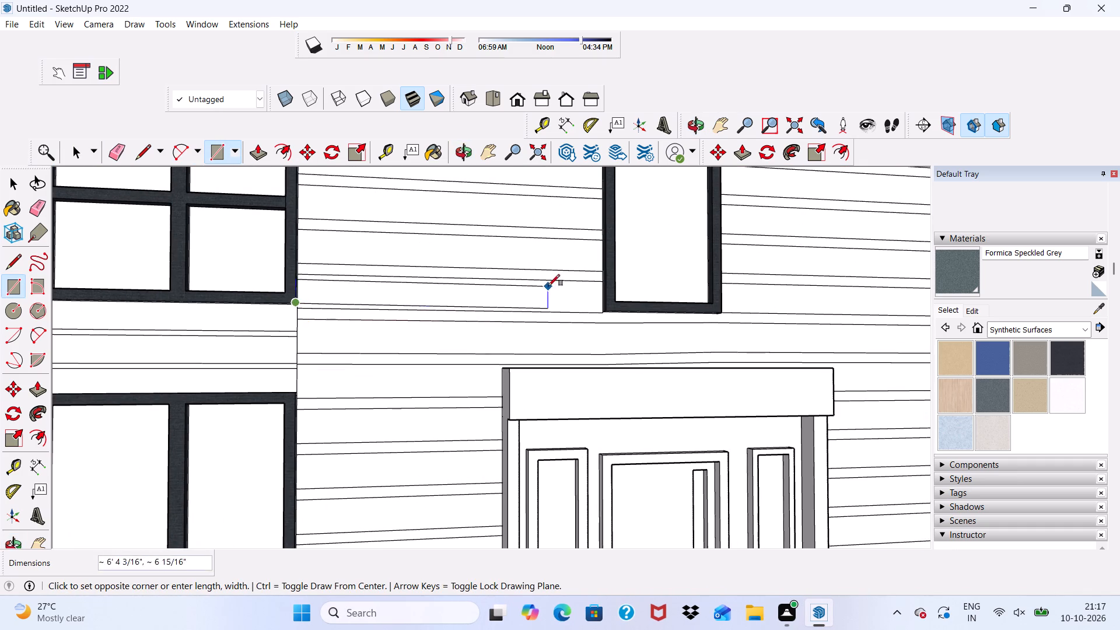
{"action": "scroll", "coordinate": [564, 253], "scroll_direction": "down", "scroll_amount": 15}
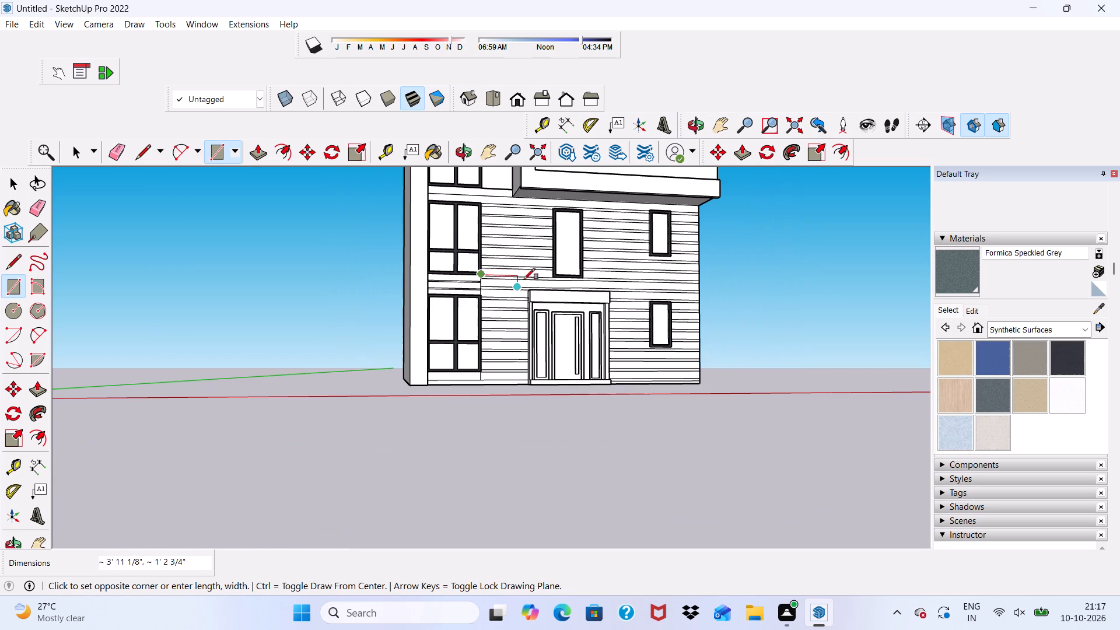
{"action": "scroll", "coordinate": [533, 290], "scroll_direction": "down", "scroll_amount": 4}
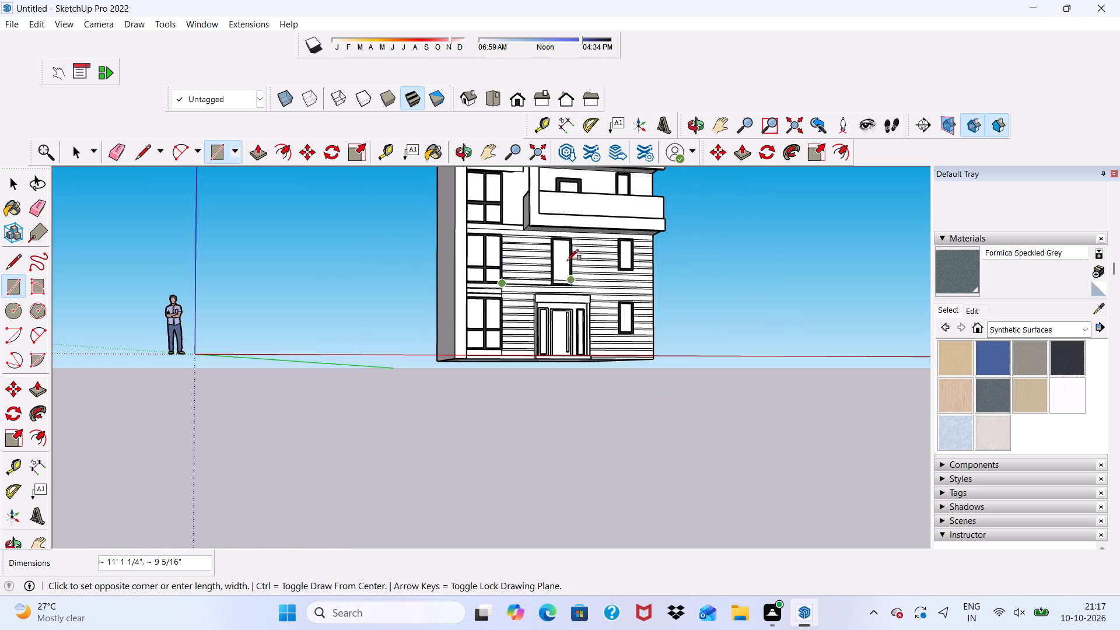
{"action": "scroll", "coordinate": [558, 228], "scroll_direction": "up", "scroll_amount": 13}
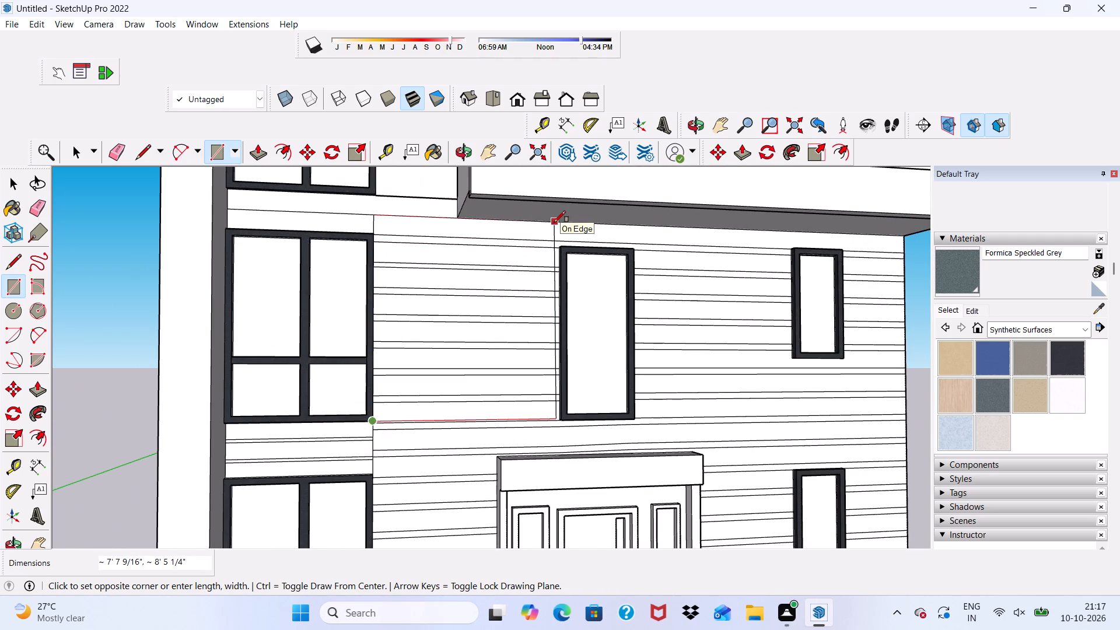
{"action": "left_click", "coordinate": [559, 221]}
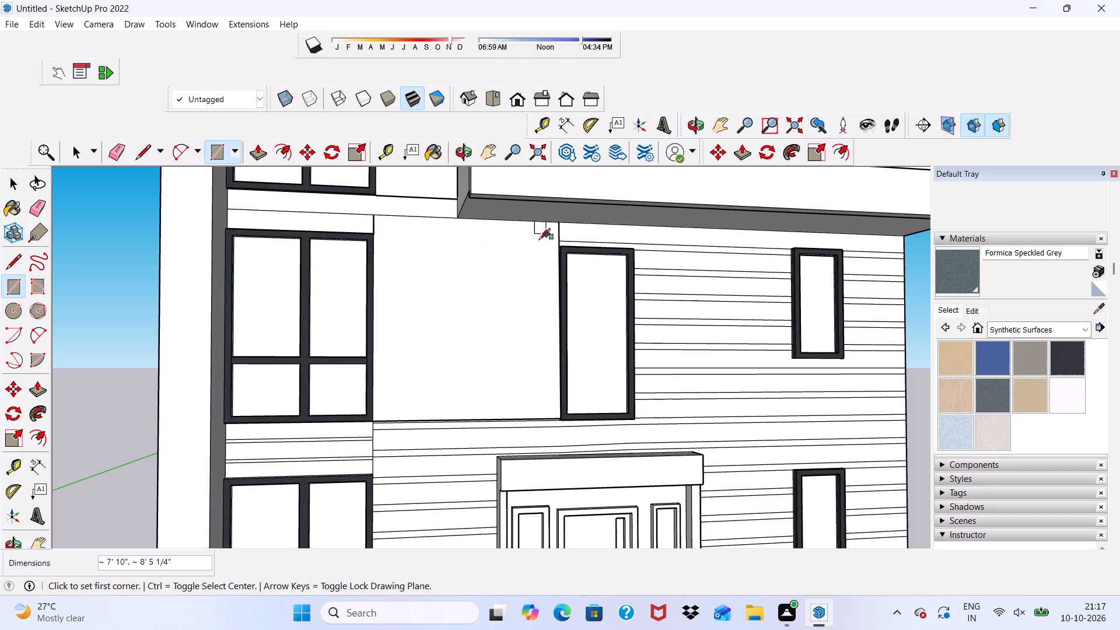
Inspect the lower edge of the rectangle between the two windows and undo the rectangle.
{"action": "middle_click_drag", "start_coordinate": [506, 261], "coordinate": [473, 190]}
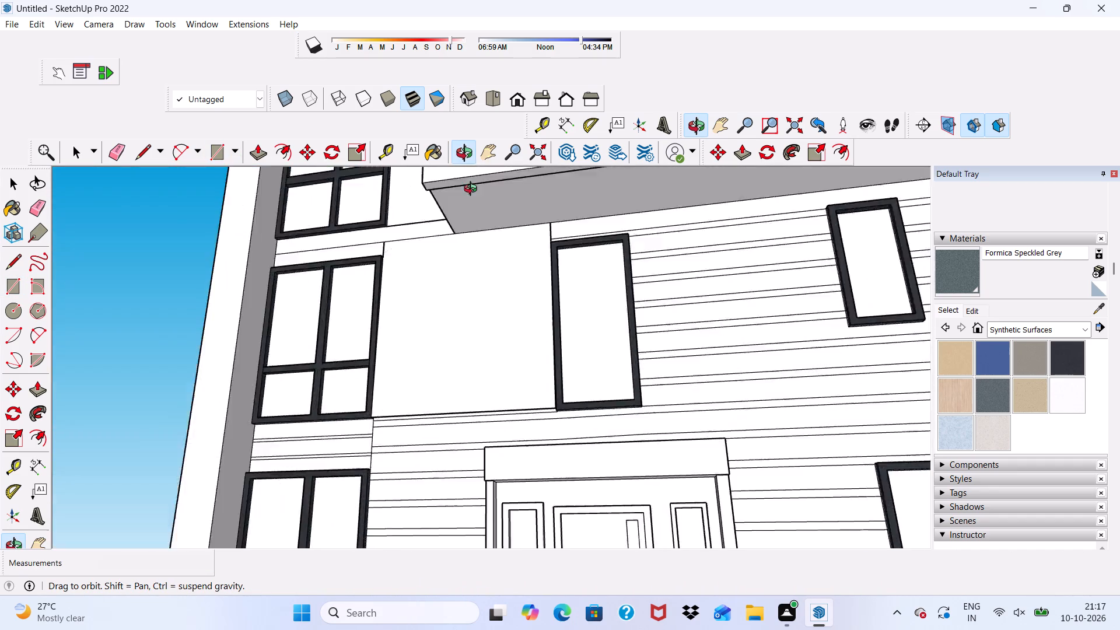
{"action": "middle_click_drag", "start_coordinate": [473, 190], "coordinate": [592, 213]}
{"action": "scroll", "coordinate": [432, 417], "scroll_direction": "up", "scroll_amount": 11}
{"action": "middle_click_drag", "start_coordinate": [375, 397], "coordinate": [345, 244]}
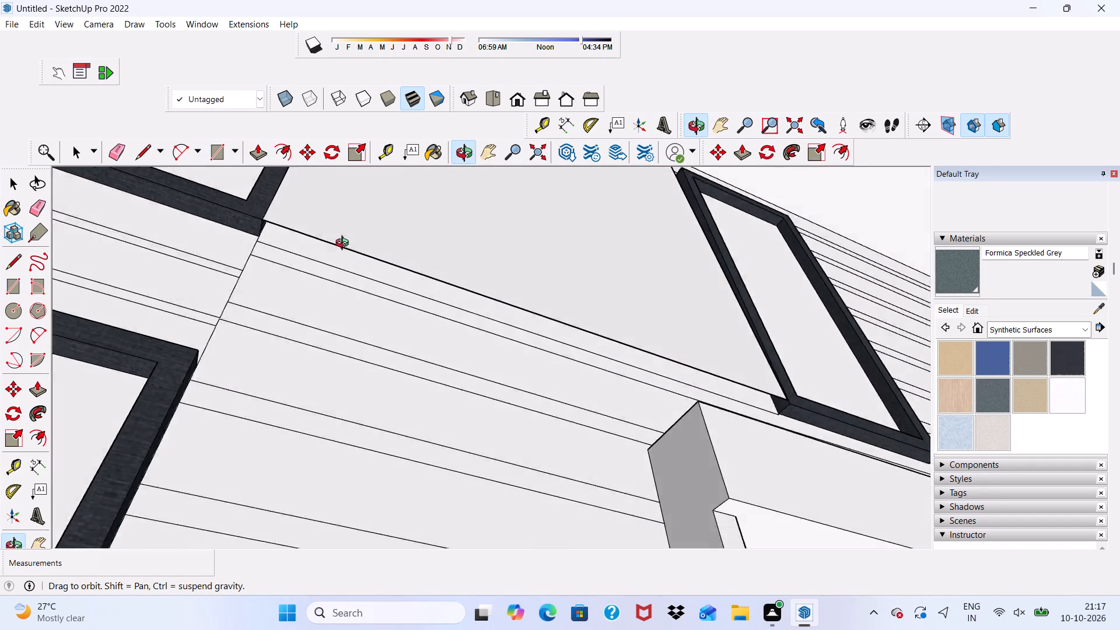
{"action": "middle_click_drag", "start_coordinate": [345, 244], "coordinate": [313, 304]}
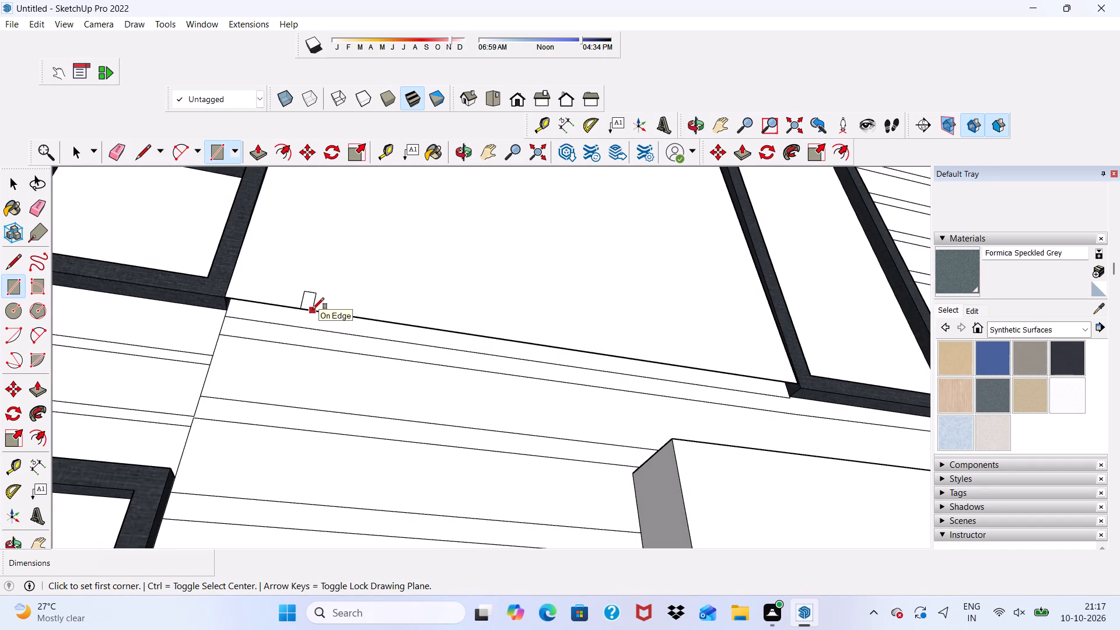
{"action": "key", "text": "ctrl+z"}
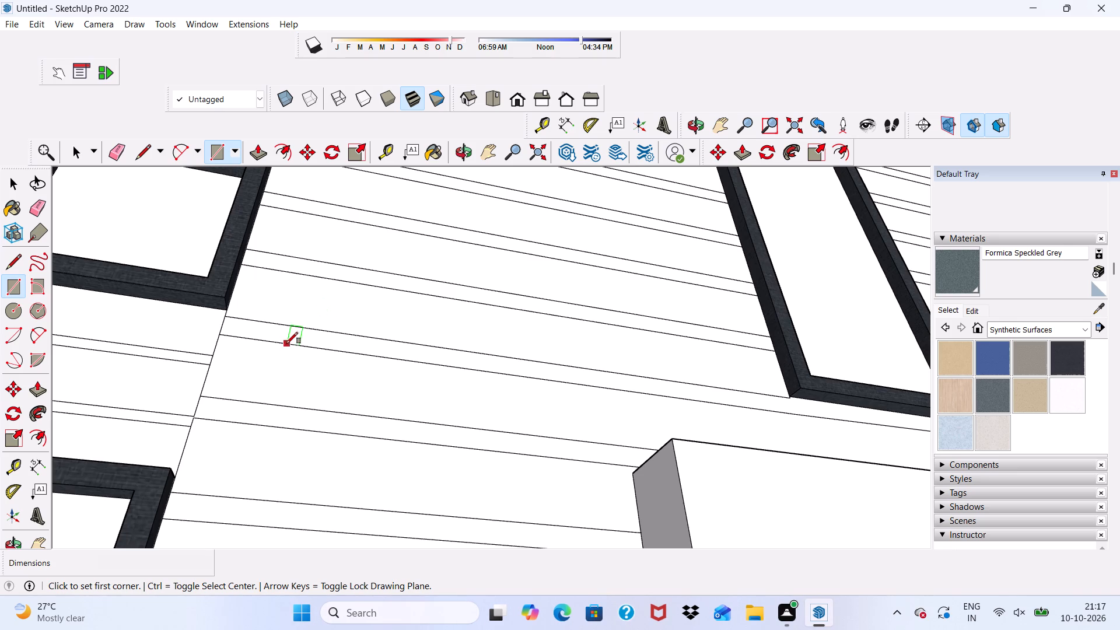
Draw a rectangle about 8' 9 9/16" by 7' 10 1/8" from the plank line below the four-pane window to the balcony underside beside the tall window.
{"action": "scroll", "coordinate": [283, 342], "scroll_direction": "up", "scroll_amount": 4}
{"action": "scroll", "coordinate": [215, 301], "scroll_direction": "up", "scroll_amount": 4}
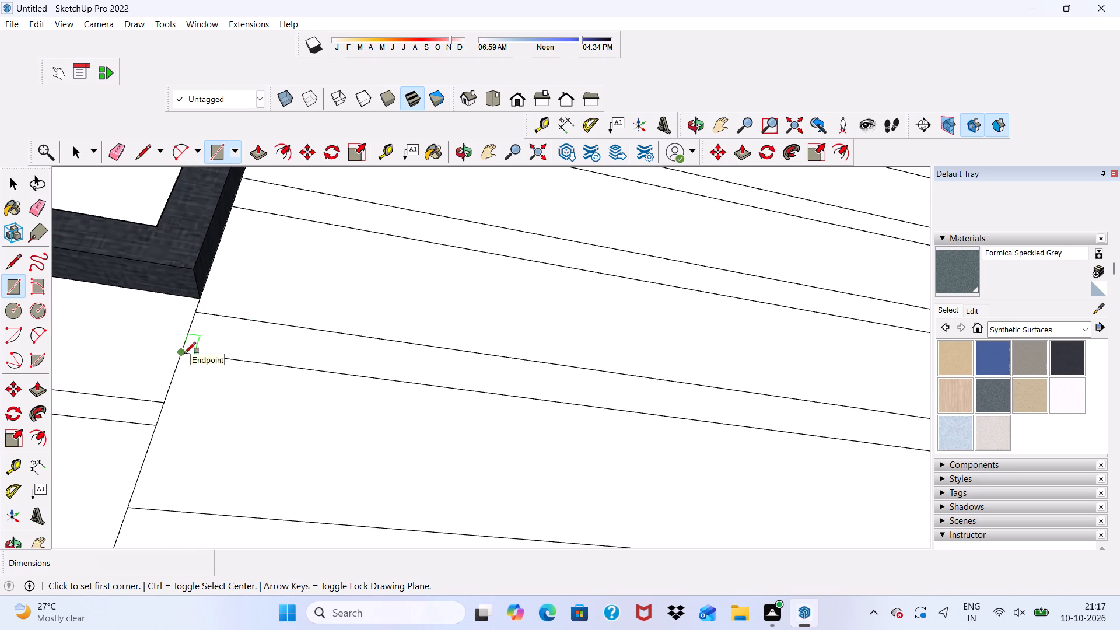
{"action": "left_click", "coordinate": [184, 353]}
{"action": "scroll", "coordinate": [297, 344], "scroll_direction": "down", "scroll_amount": 5}
{"action": "scroll", "coordinate": [580, 329], "scroll_direction": "down", "scroll_amount": 10}
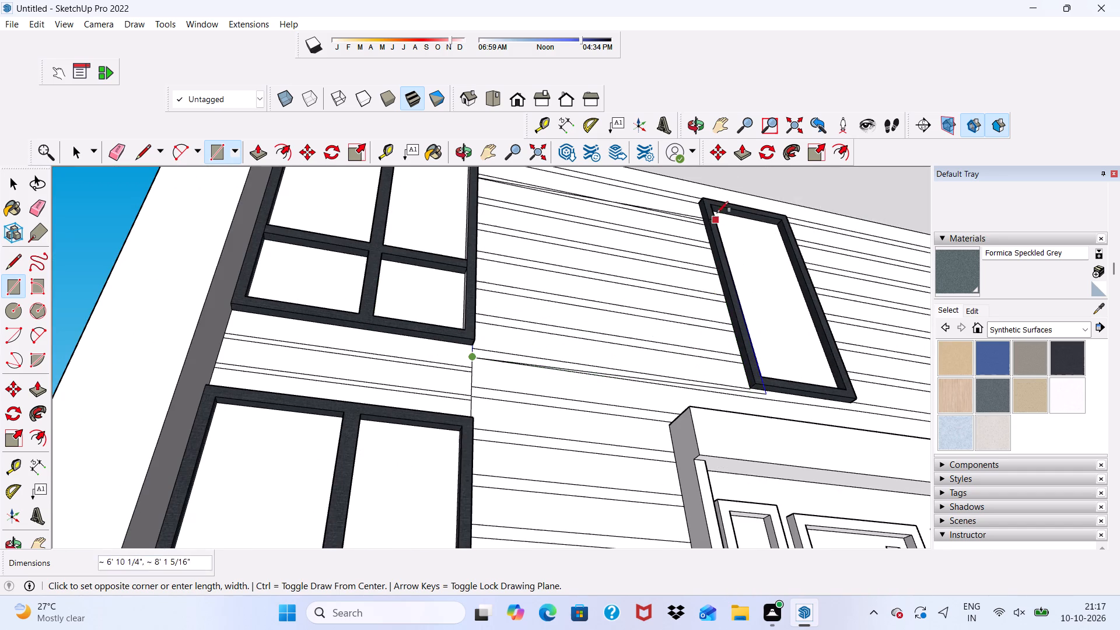
{"action": "scroll", "coordinate": [712, 196], "scroll_direction": "up", "scroll_amount": 10}
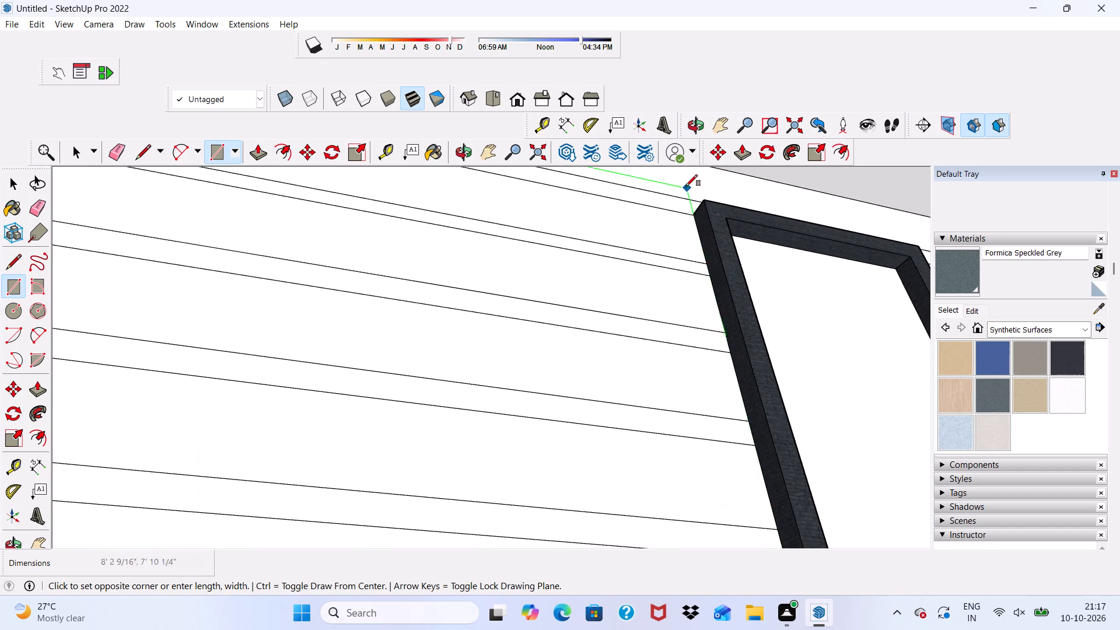
{"action": "scroll", "coordinate": [685, 185], "scroll_direction": "down", "scroll_amount": 9}
{"action": "scroll", "coordinate": [670, 189], "scroll_direction": "up", "scroll_amount": 1}
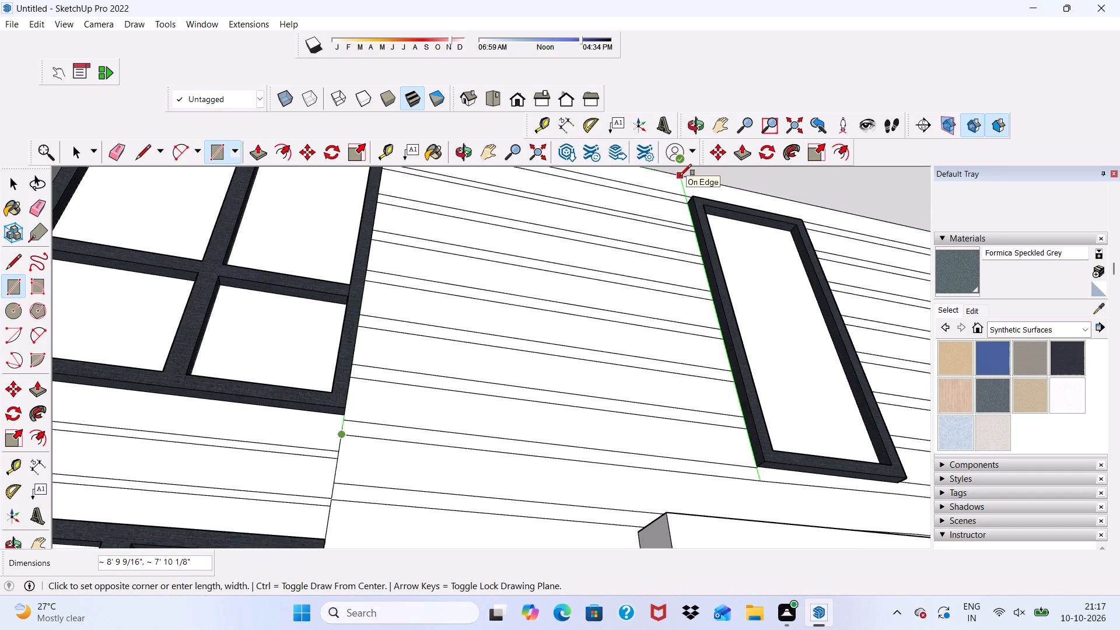
{"action": "left_click", "coordinate": [680, 176]}
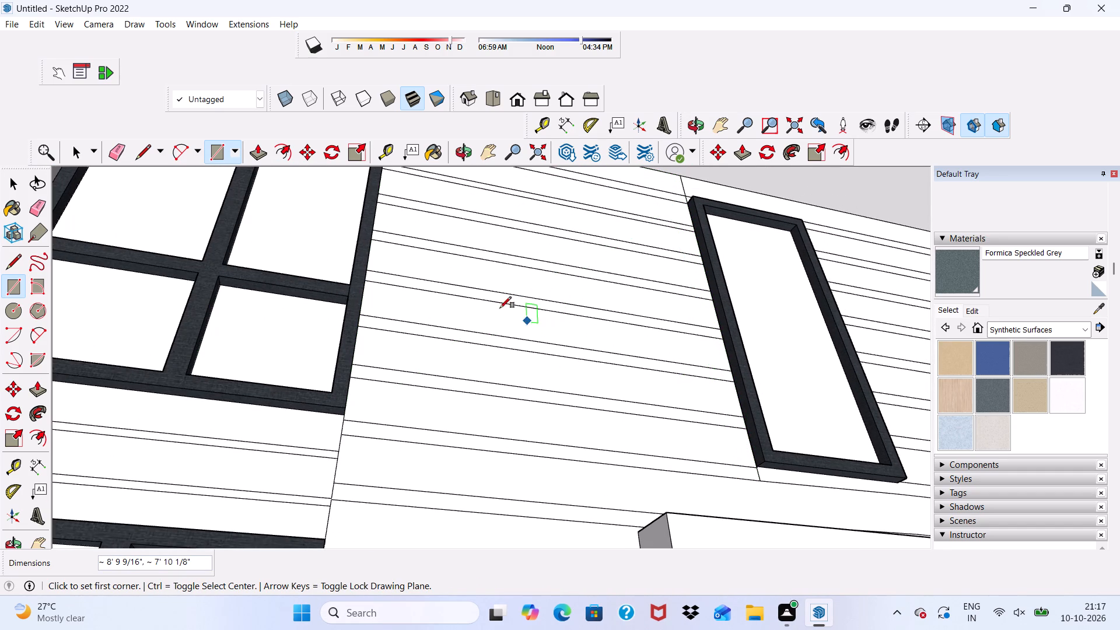
Erase the horizontal plank lines inside the rectangle between the four-pane window and the tall window above the entrance.
{"action": "left_click", "coordinate": [118, 146]}
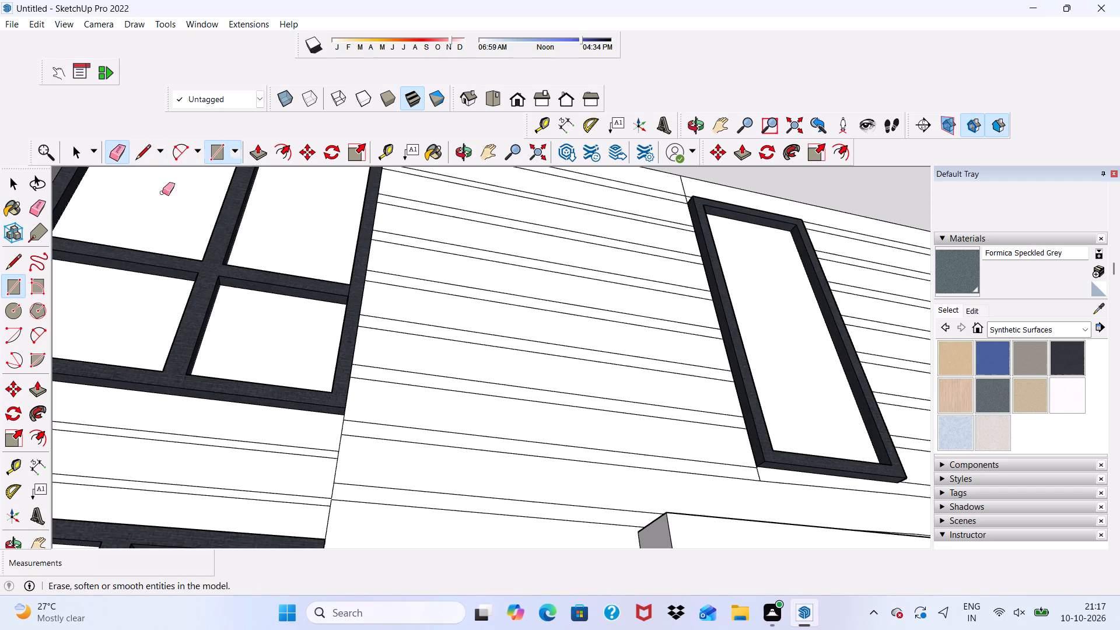
{"action": "left_click_drag", "start_coordinate": [646, 183], "coordinate": [616, 314]}
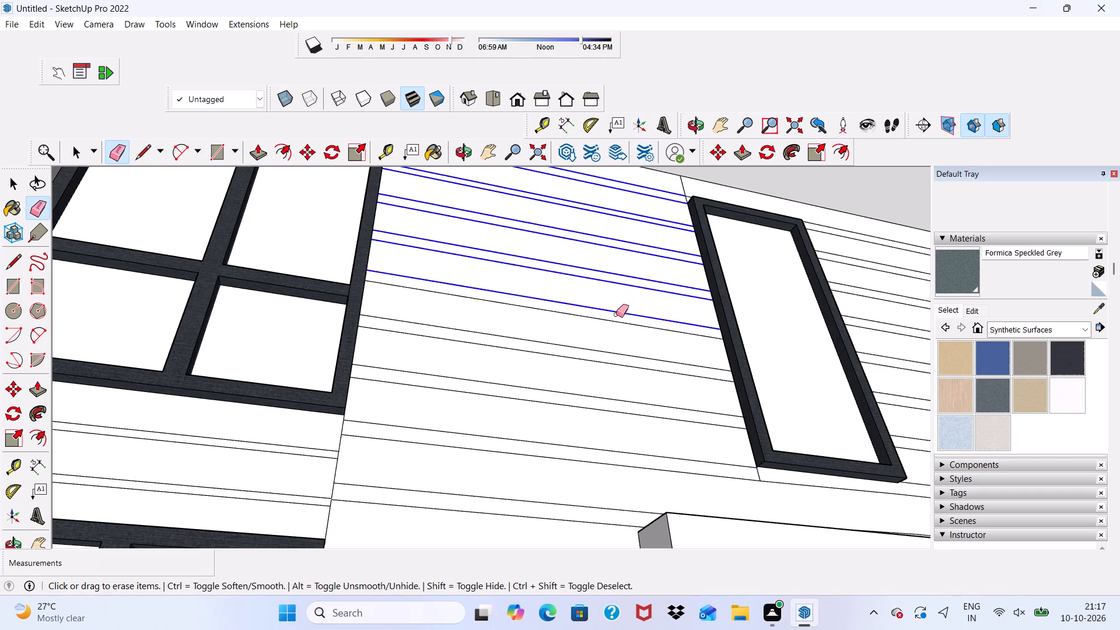
{"action": "left_click_drag", "start_coordinate": [616, 314], "coordinate": [506, 423]}
{"action": "left_click_drag", "start_coordinate": [505, 423], "coordinate": [485, 429]}
{"action": "scroll", "coordinate": [435, 351], "scroll_direction": "down", "scroll_amount": 2}
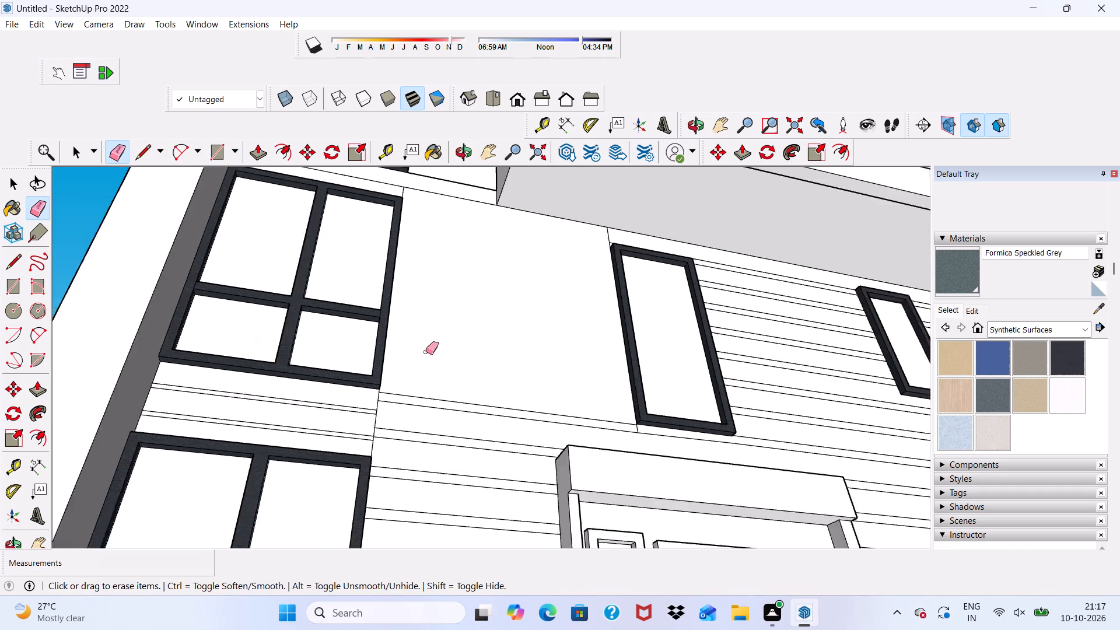
{"action": "scroll", "coordinate": [426, 352], "scroll_direction": "down", "scroll_amount": 6}
Erase the remaining plank line just above the rectangle's base edge between the two windows.
{"action": "middle_click_drag", "start_coordinate": [472, 326], "coordinate": [398, 475]}
{"action": "scroll", "coordinate": [438, 442], "scroll_direction": "up", "scroll_amount": 6}
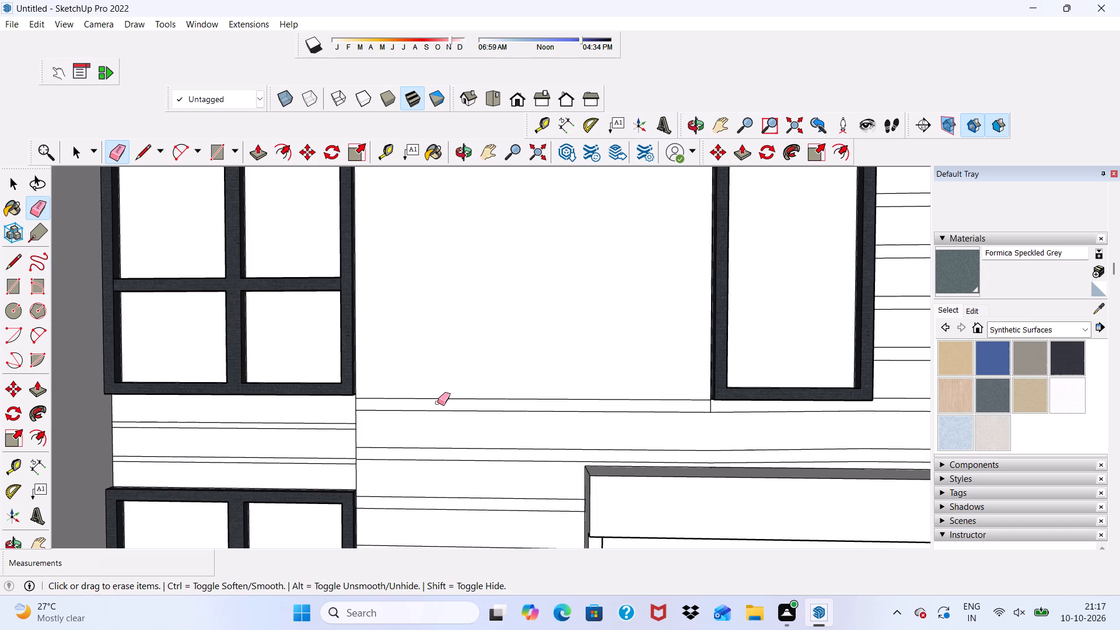
{"action": "scroll", "coordinate": [437, 402], "scroll_direction": "down", "scroll_amount": 1}
{"action": "scroll", "coordinate": [437, 407], "scroll_direction": "up", "scroll_amount": 4}
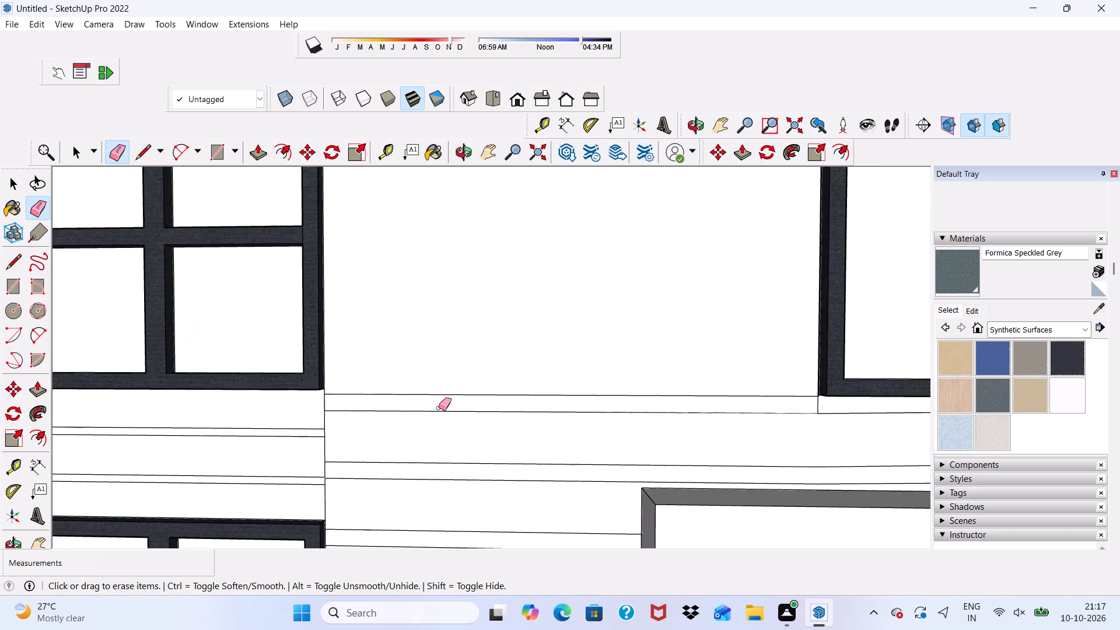
{"action": "scroll", "coordinate": [439, 408], "scroll_direction": "down", "scroll_amount": 4}
{"action": "scroll", "coordinate": [443, 423], "scroll_direction": "up", "scroll_amount": 4}
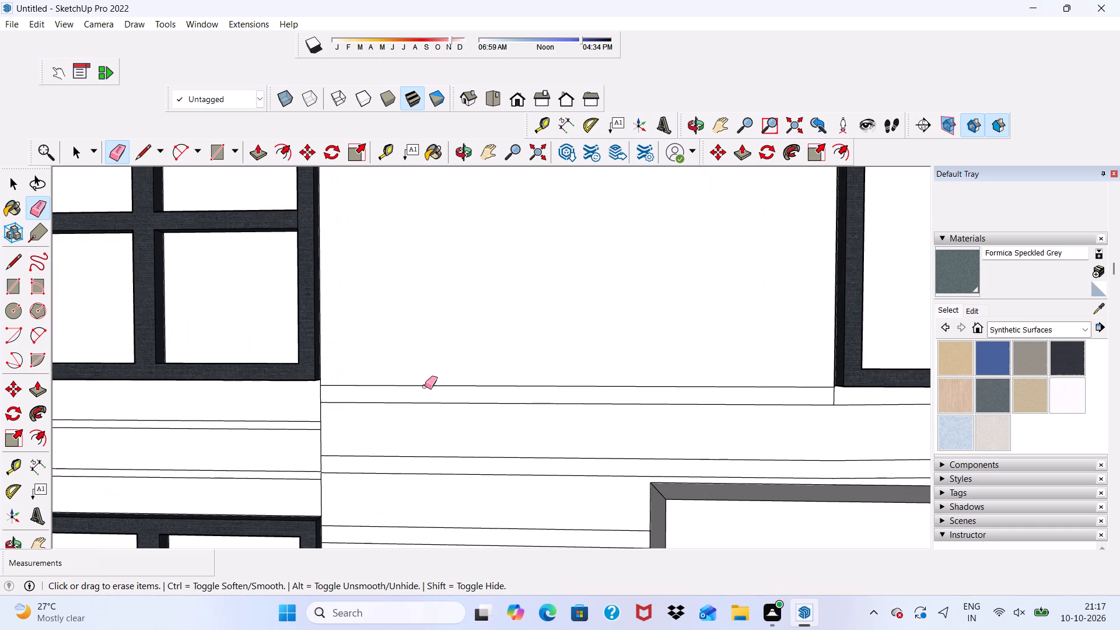
{"action": "left_click", "coordinate": [425, 386]}
{"action": "scroll", "coordinate": [399, 382], "scroll_direction": "down", "scroll_amount": 6}
{"action": "middle_click_drag", "start_coordinate": [376, 350], "coordinate": [384, 289]}
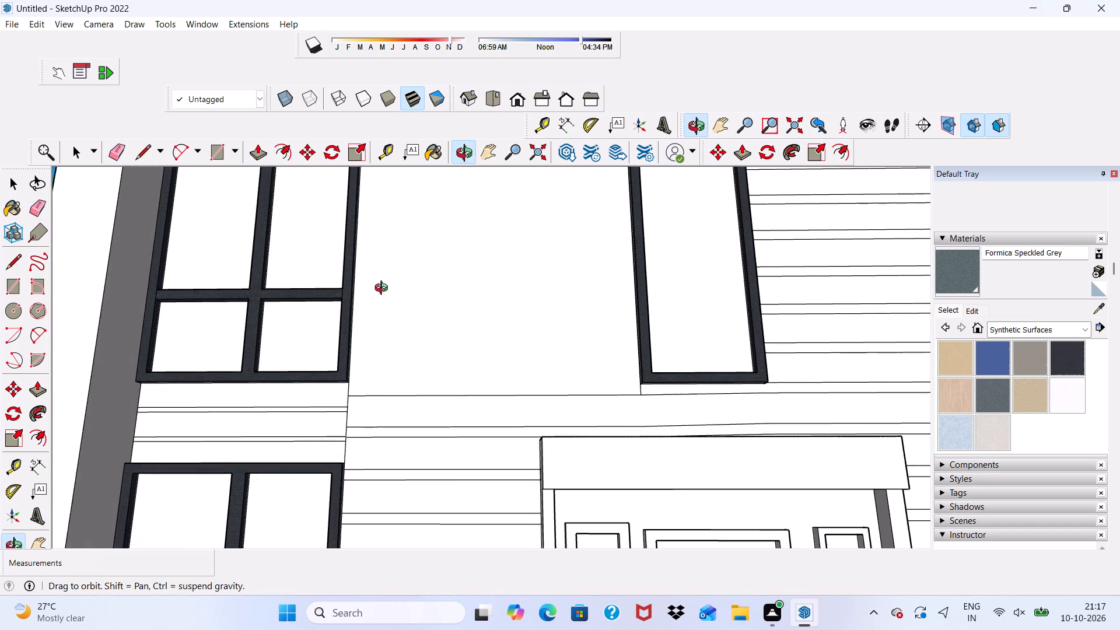
{"action": "middle_click_drag", "start_coordinate": [384, 289], "coordinate": [403, 341]}
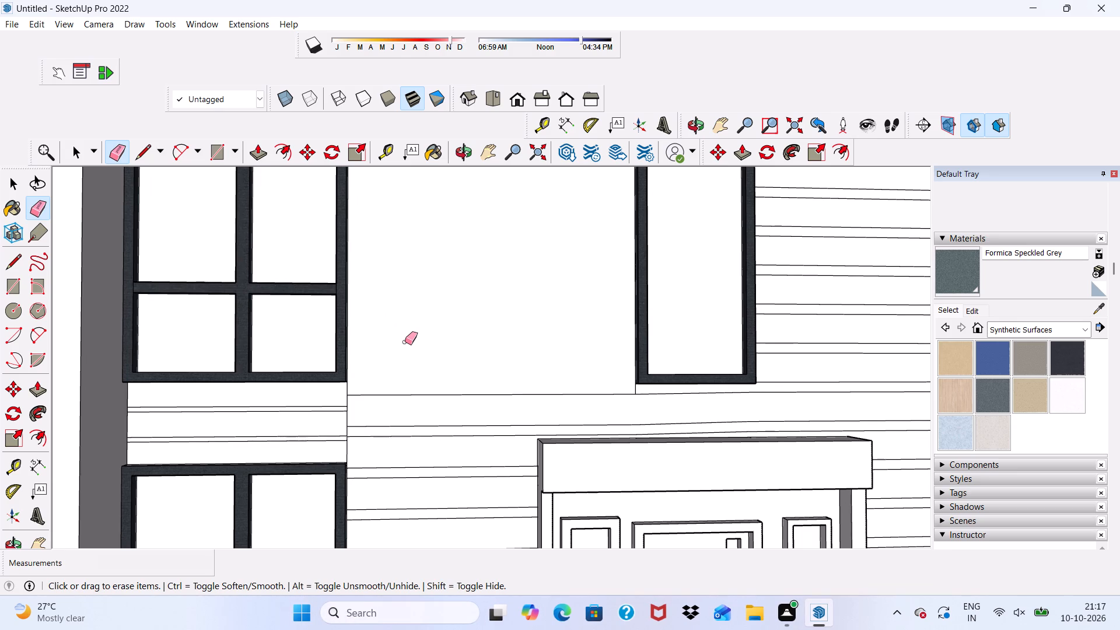
{"action": "key", "text": "space"}
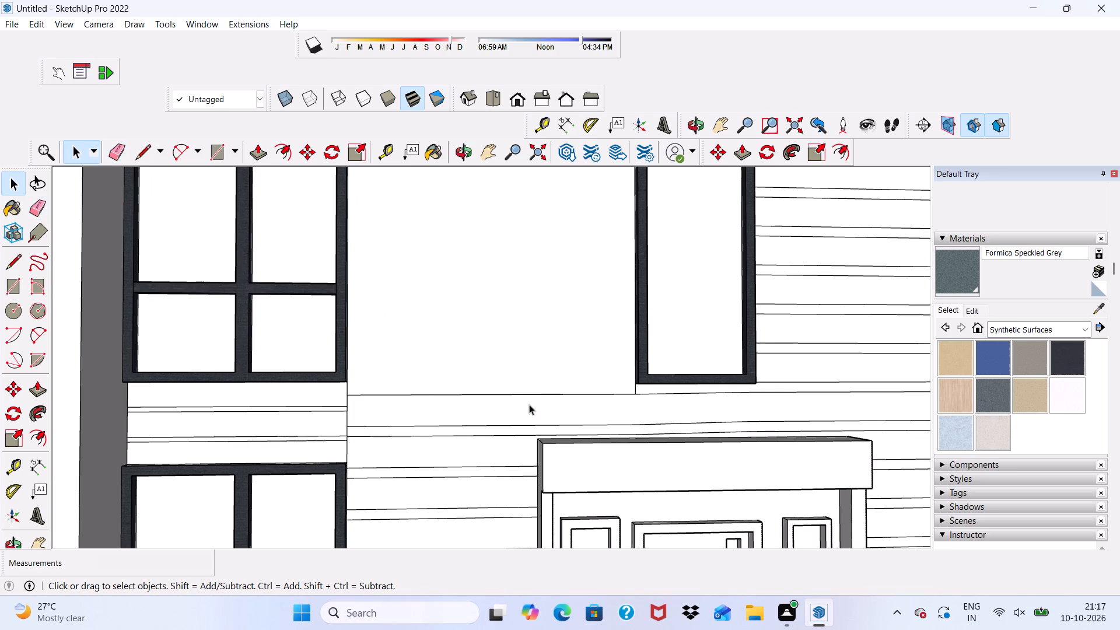
Examine the plain wall panel between the four-pane window and the tall window and the plank wall around it.
{"action": "scroll", "coordinate": [529, 404], "scroll_direction": "up", "scroll_amount": 1}
{"action": "scroll", "coordinate": [530, 404], "scroll_direction": "down", "scroll_amount": 4}
{"action": "middle_click_drag", "start_coordinate": [447, 398], "coordinate": [612, 358]}
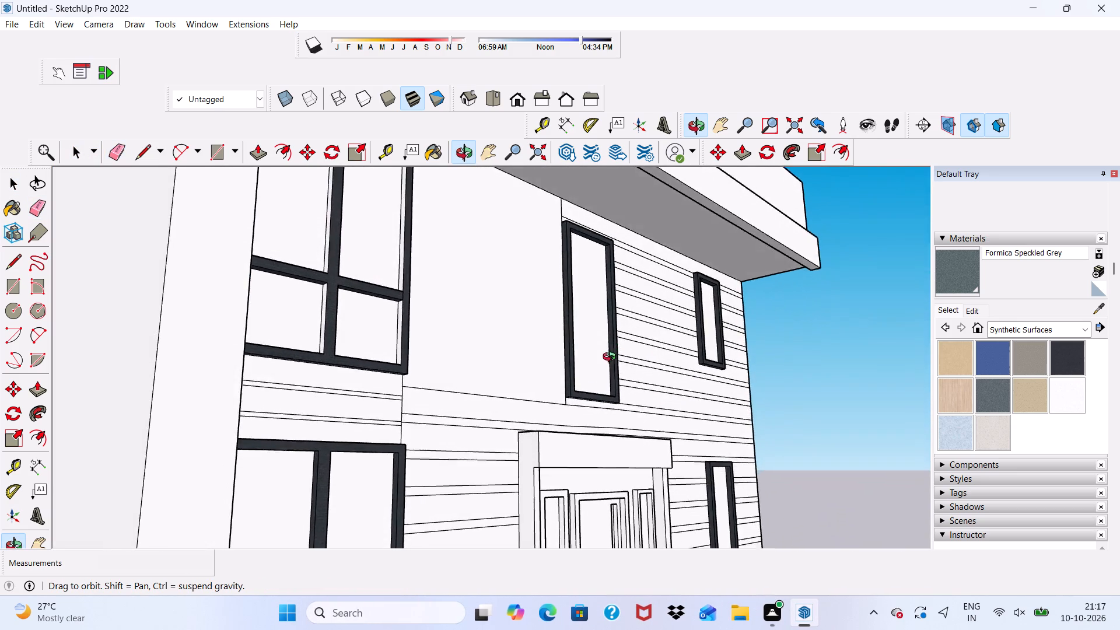
{"action": "middle_click_drag", "start_coordinate": [612, 358], "coordinate": [526, 362]}
{"action": "left_click", "coordinate": [501, 362]}
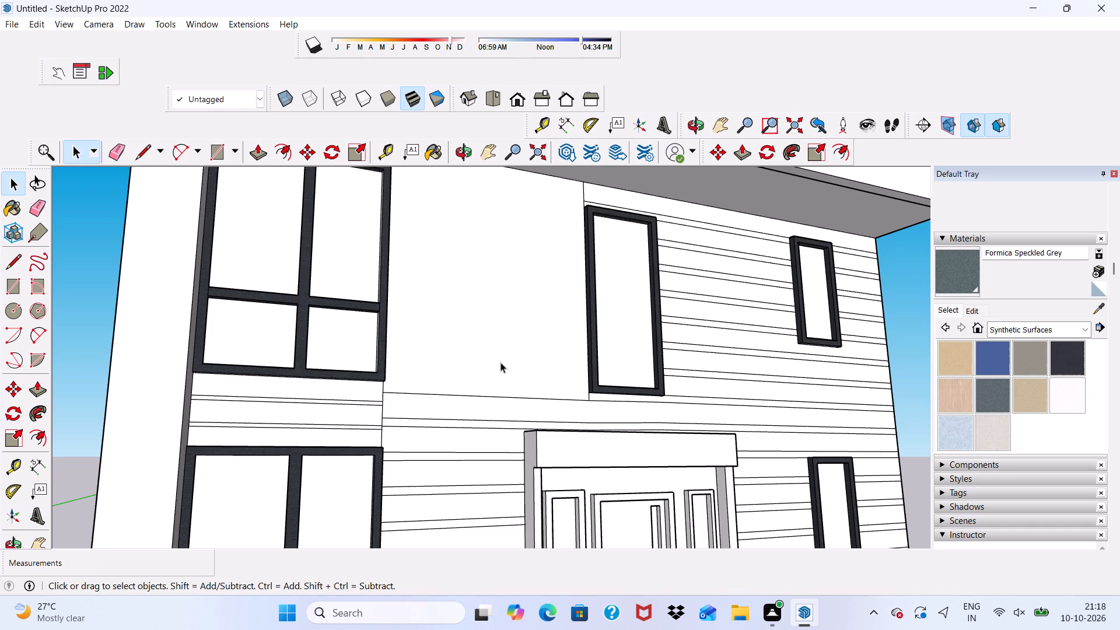
{"action": "scroll", "coordinate": [501, 363], "scroll_direction": "down", "scroll_amount": 5}
{"action": "left_click", "coordinate": [43, 347]}
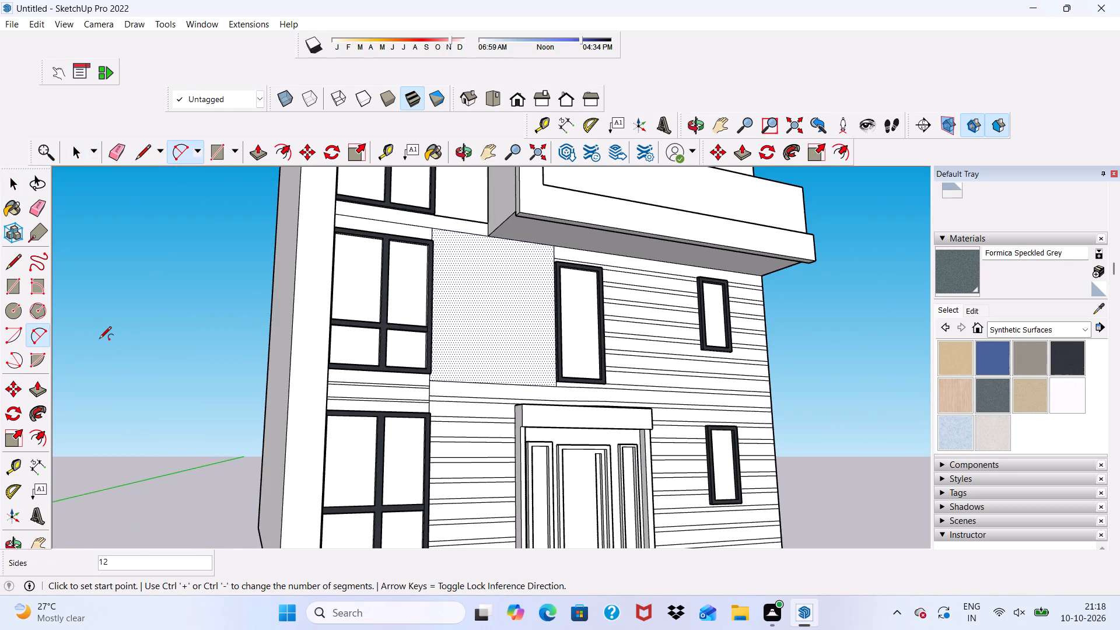
{"action": "key", "text": "space"}
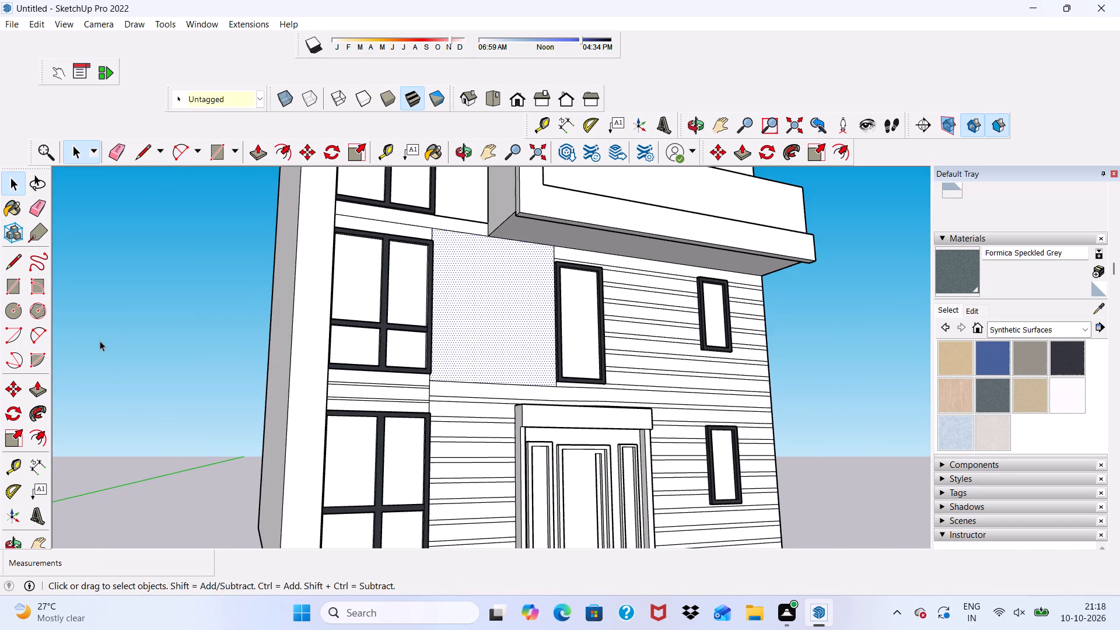
{"action": "left_click", "coordinate": [138, 339]}
{"action": "scroll", "coordinate": [478, 363], "scroll_direction": "down", "scroll_amount": 1}
{"action": "middle_click_drag", "start_coordinate": [478, 363], "coordinate": [304, 334]}
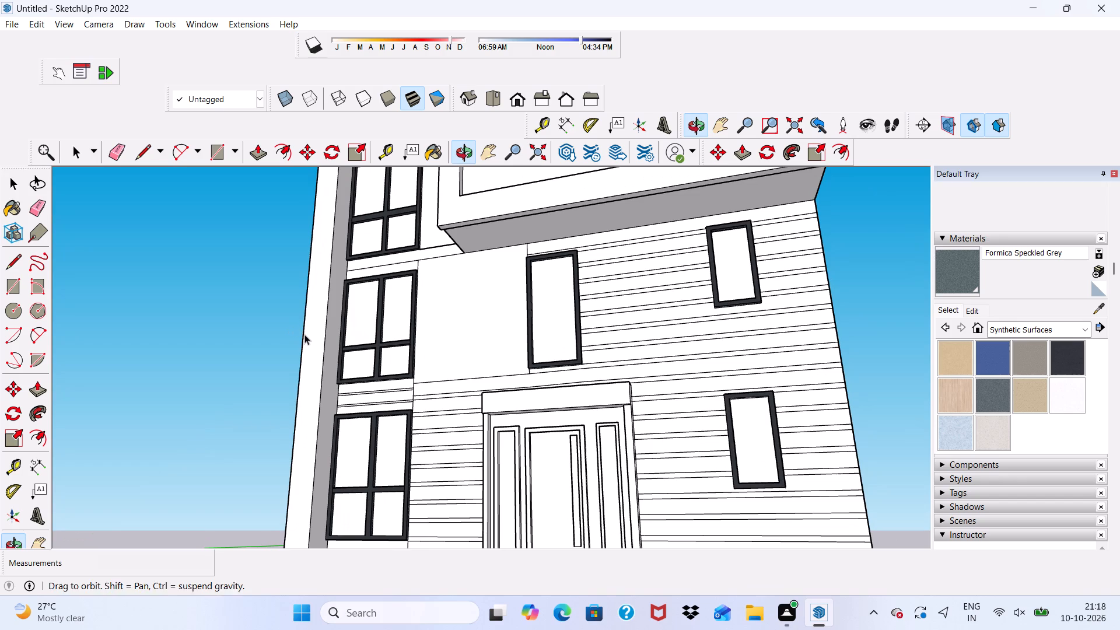
{"action": "scroll", "coordinate": [304, 335], "scroll_direction": "down", "scroll_amount": 4}
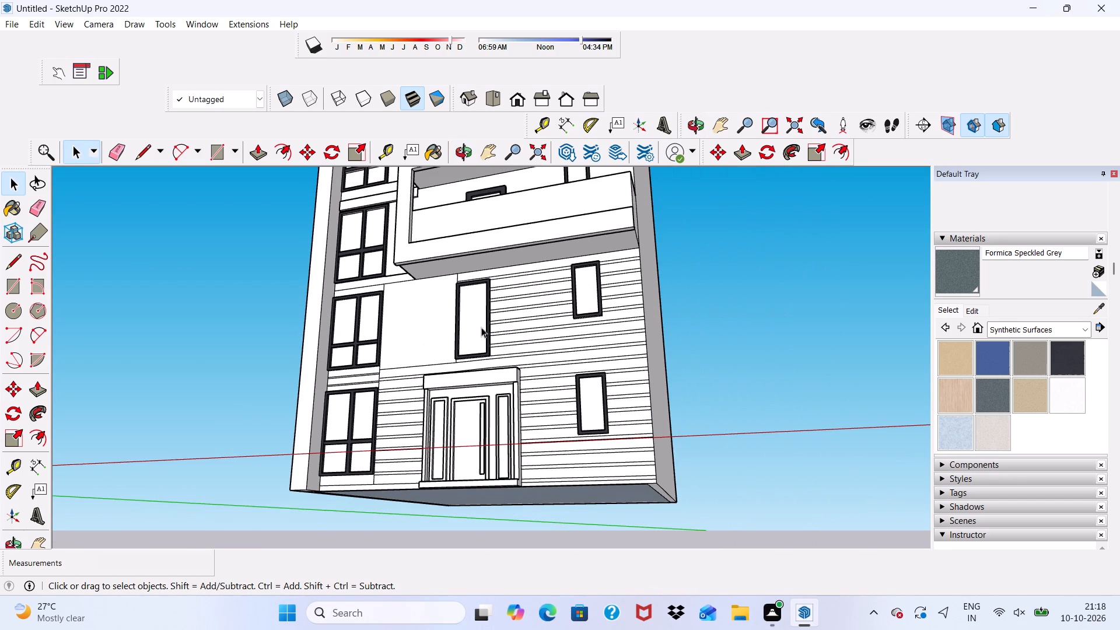
Paint the plank under the balcony and the planks between the tall window and the upper small window with Formica Speckled Grey.
{"action": "left_click", "coordinate": [986, 396]}
{"action": "scroll", "coordinate": [642, 346], "scroll_direction": "up", "scroll_amount": 3}
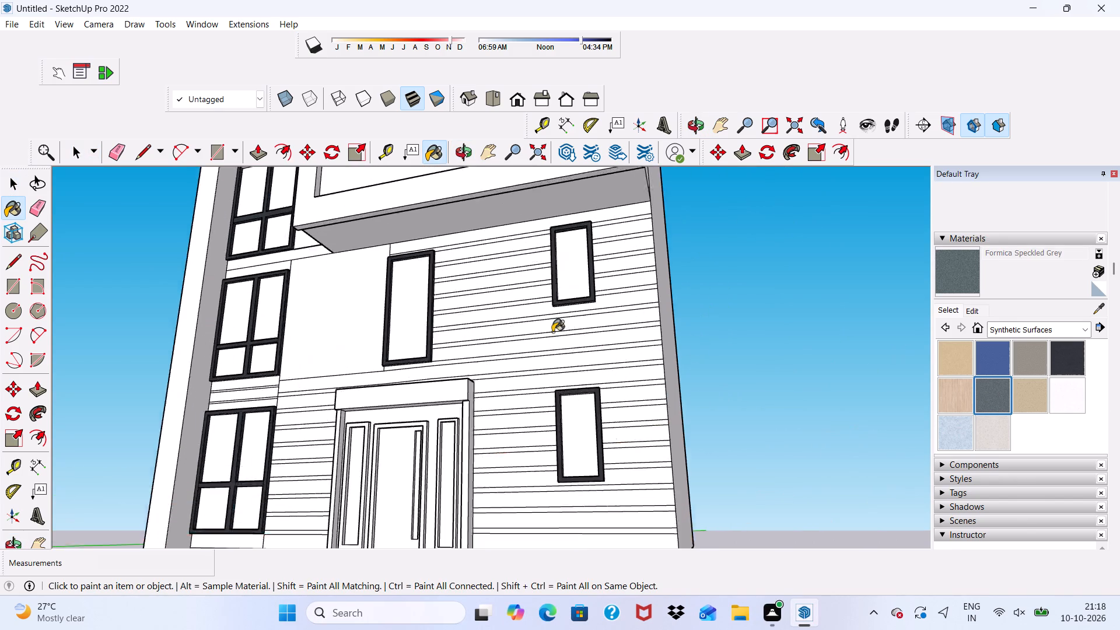
{"action": "scroll", "coordinate": [552, 332], "scroll_direction": "up", "scroll_amount": 2}
{"action": "scroll", "coordinate": [521, 223], "scroll_direction": "up", "scroll_amount": 11}
{"action": "left_click", "coordinate": [512, 213]}
{"action": "left_click", "coordinate": [503, 264]}
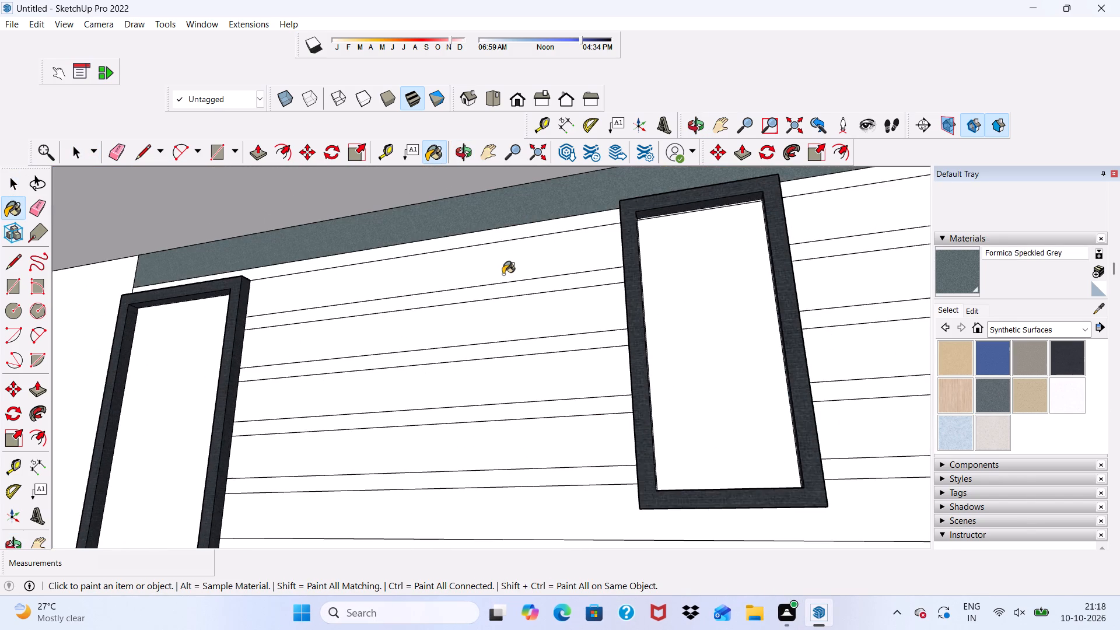
{"action": "left_click", "coordinate": [485, 321]}
{"action": "scroll", "coordinate": [473, 363], "scroll_direction": "down", "scroll_amount": 1}
{"action": "left_click", "coordinate": [463, 387]}
{"action": "scroll", "coordinate": [429, 325], "scroll_direction": "down", "scroll_amount": 6}
{"action": "scroll", "coordinate": [439, 321], "scroll_direction": "up", "scroll_amount": 1}
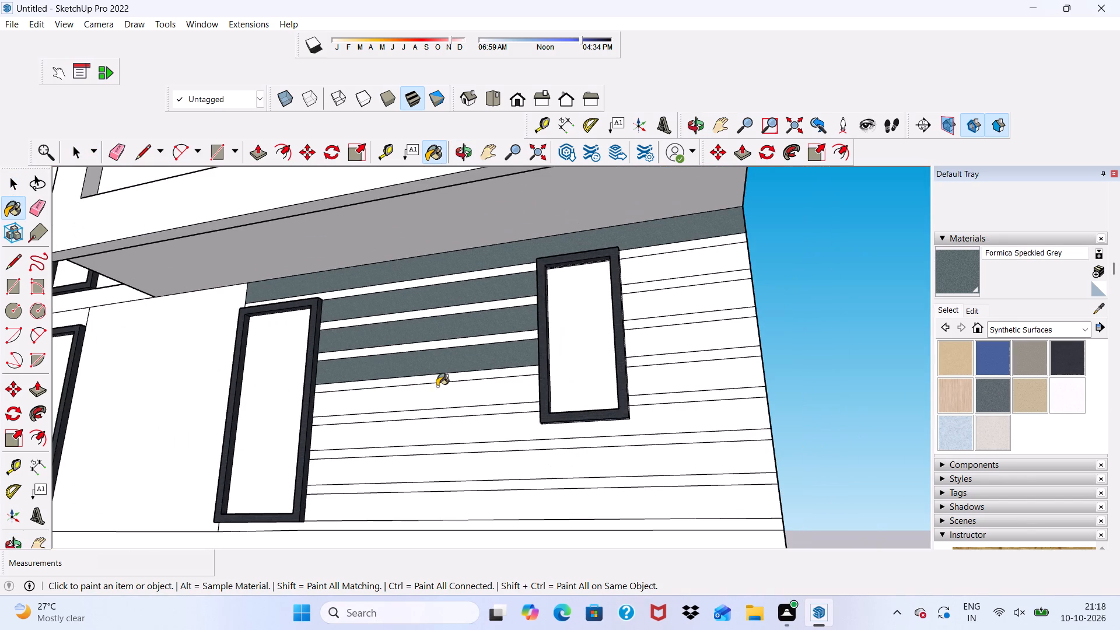
{"action": "left_click", "coordinate": [430, 398]}
Paint five wide planks from beneath the upper small window down to the entrance canopy Formica Speckled Grey, undoing the misplaced fill on the narrow strip.
{"action": "left_click", "coordinate": [430, 449]}
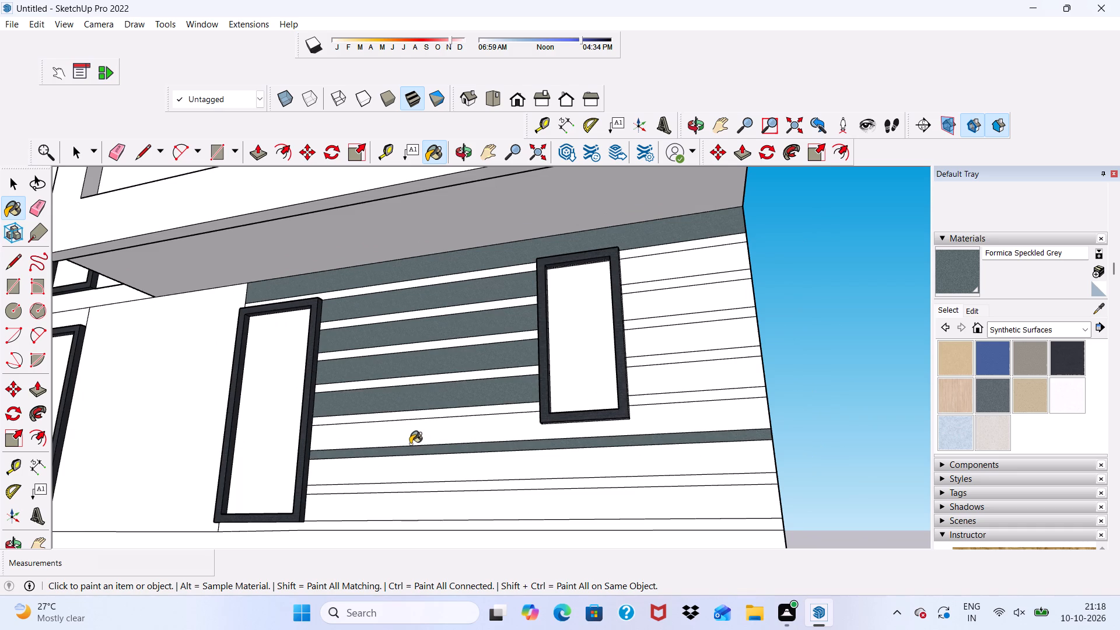
{"action": "key", "text": "ctrl+z"}
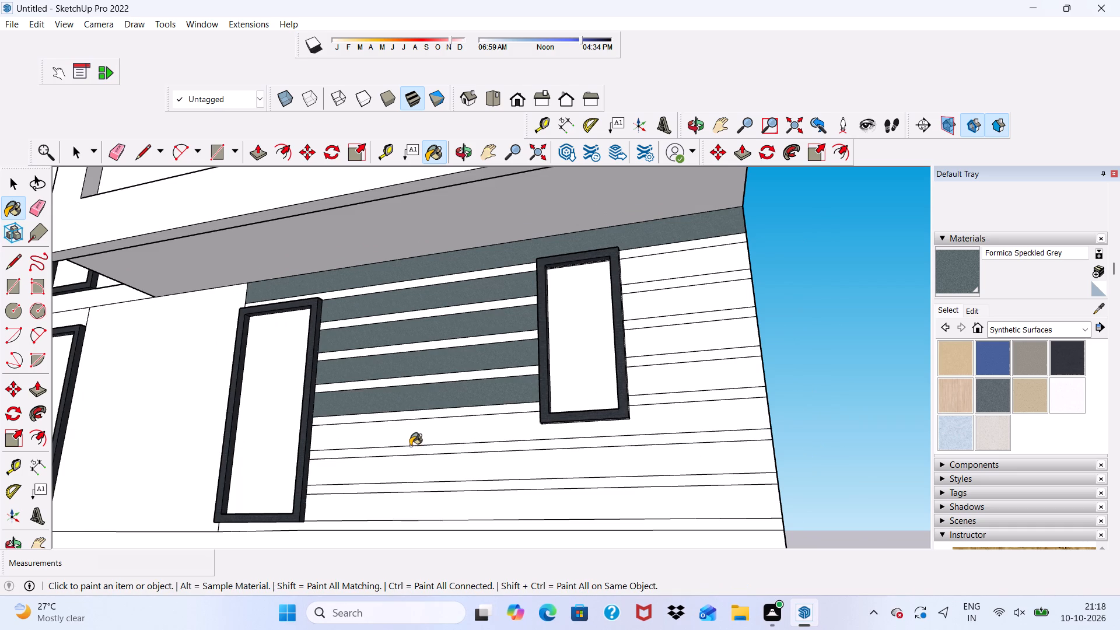
{"action": "left_click", "coordinate": [444, 437]}
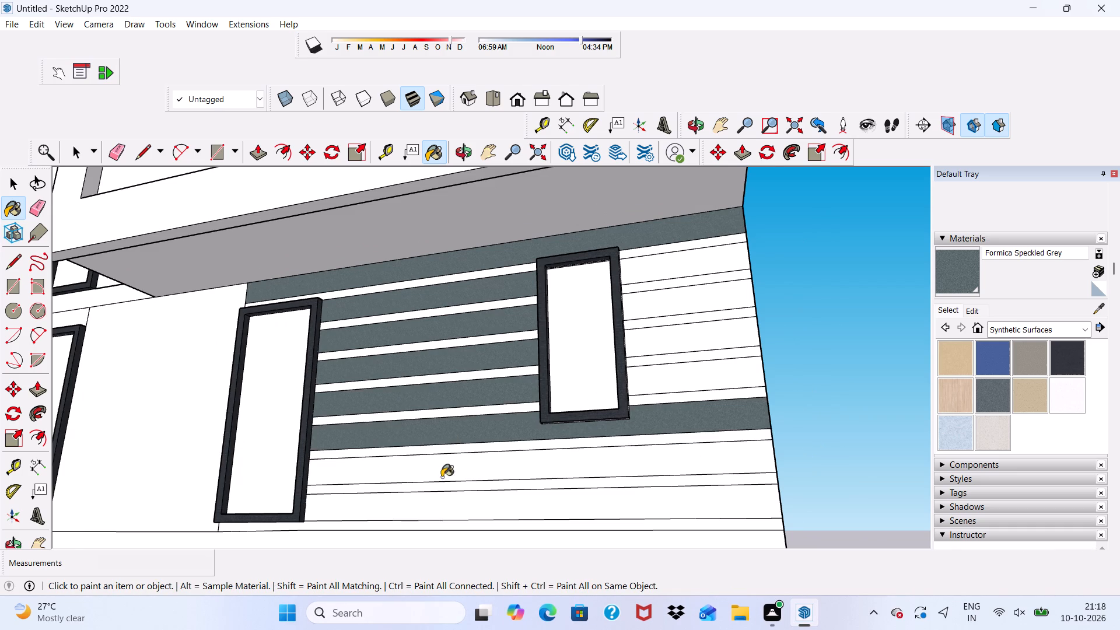
{"action": "left_click", "coordinate": [442, 477]}
{"action": "scroll", "coordinate": [442, 446], "scroll_direction": "down", "scroll_amount": 6}
{"action": "scroll", "coordinate": [467, 486], "scroll_direction": "up", "scroll_amount": 6}
{"action": "left_click", "coordinate": [457, 473]}
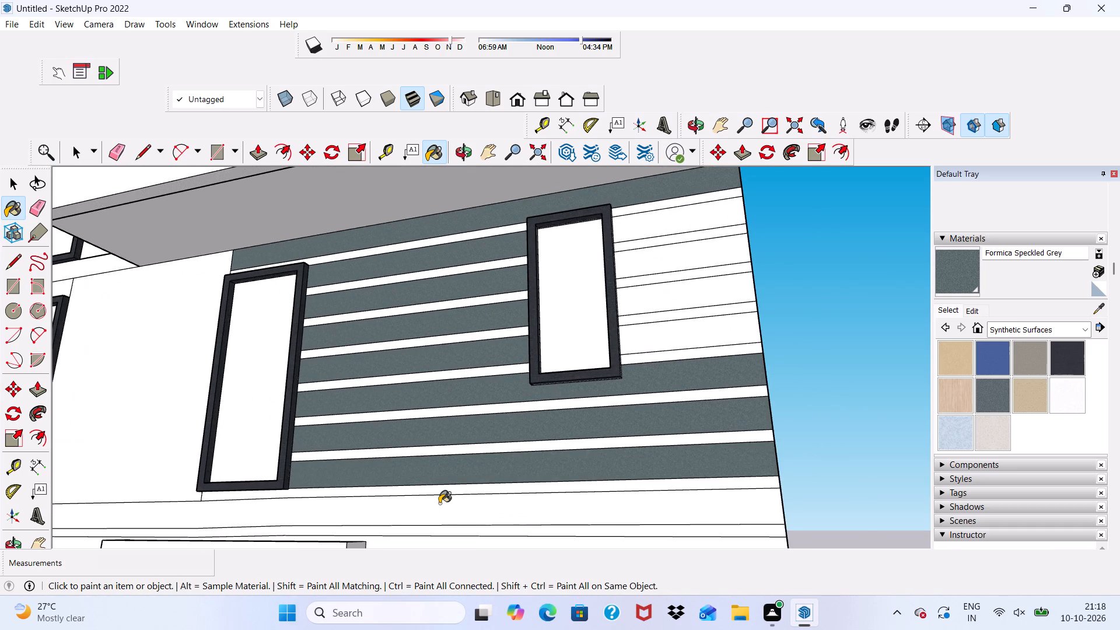
{"action": "left_click", "coordinate": [424, 519]}
{"action": "scroll", "coordinate": [398, 486], "scroll_direction": "down", "scroll_amount": 6}
{"action": "scroll", "coordinate": [439, 458], "scroll_direction": "up", "scroll_amount": 1}
{"action": "scroll", "coordinate": [416, 524], "scroll_direction": "up", "scroll_amount": 4}
{"action": "left_click", "coordinate": [415, 526]}
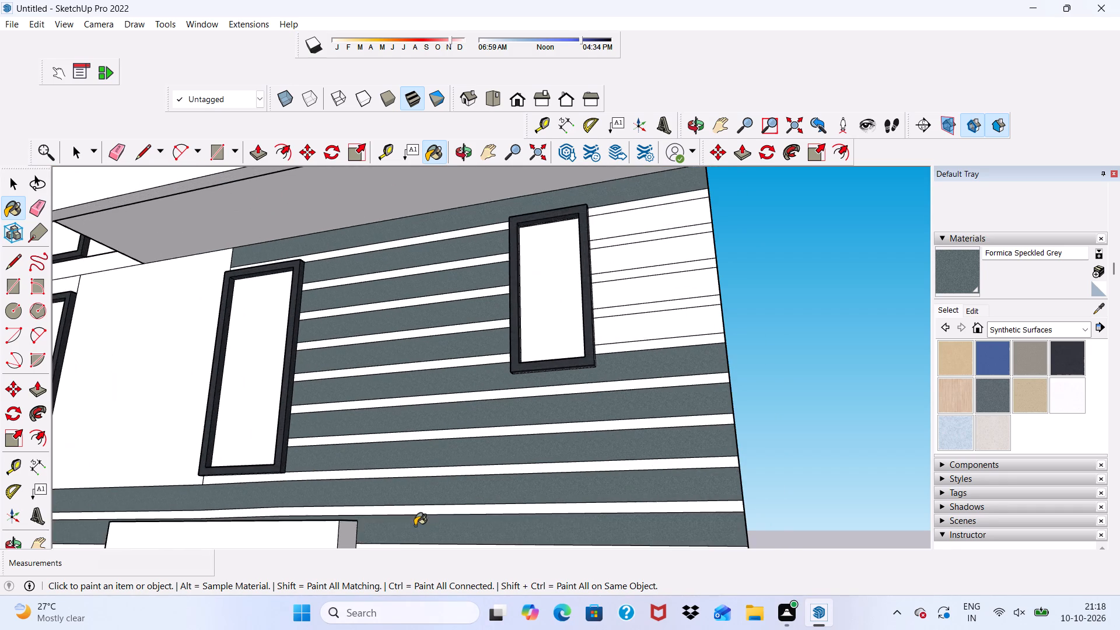
Paint the four short planks between the upper small window and the outer wall corner Formica Speckled Grey, keeping the narrow strips white.
{"action": "scroll", "coordinate": [415, 526], "scroll_direction": "down", "scroll_amount": 5}
{"action": "scroll", "coordinate": [381, 431], "scroll_direction": "down", "scroll_amount": 2}
{"action": "scroll", "coordinate": [528, 381], "scroll_direction": "up", "scroll_amount": 8}
{"action": "left_click", "coordinate": [527, 340]}
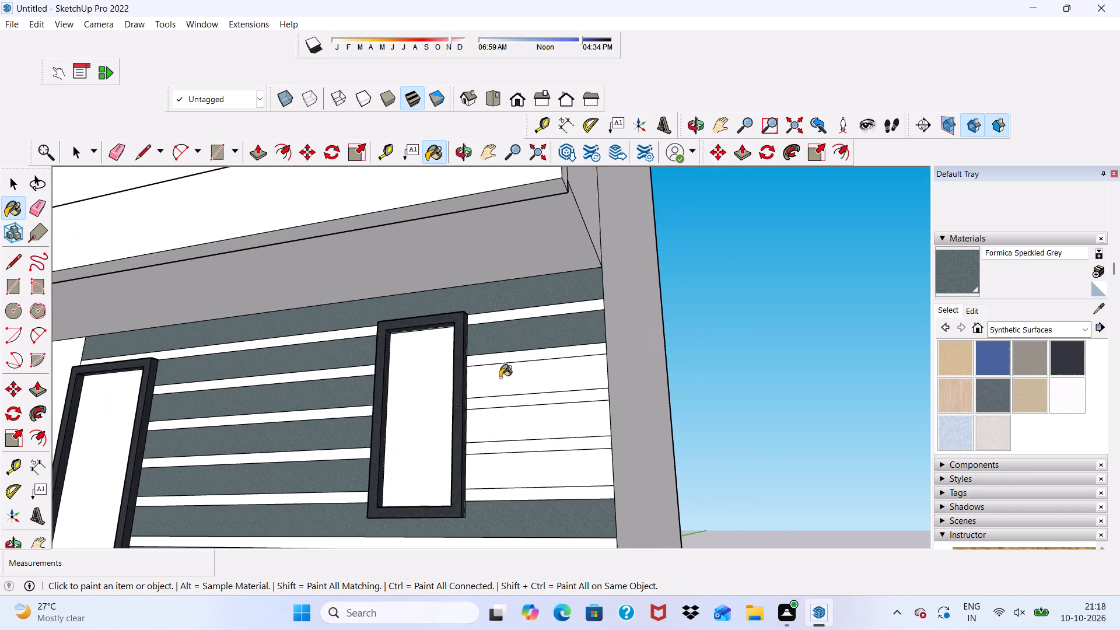
{"action": "left_click", "coordinate": [500, 377]}
{"action": "left_click", "coordinate": [505, 429]}
{"action": "left_click", "coordinate": [510, 470]}
{"action": "scroll", "coordinate": [509, 432], "scroll_direction": "down", "scroll_amount": 4}
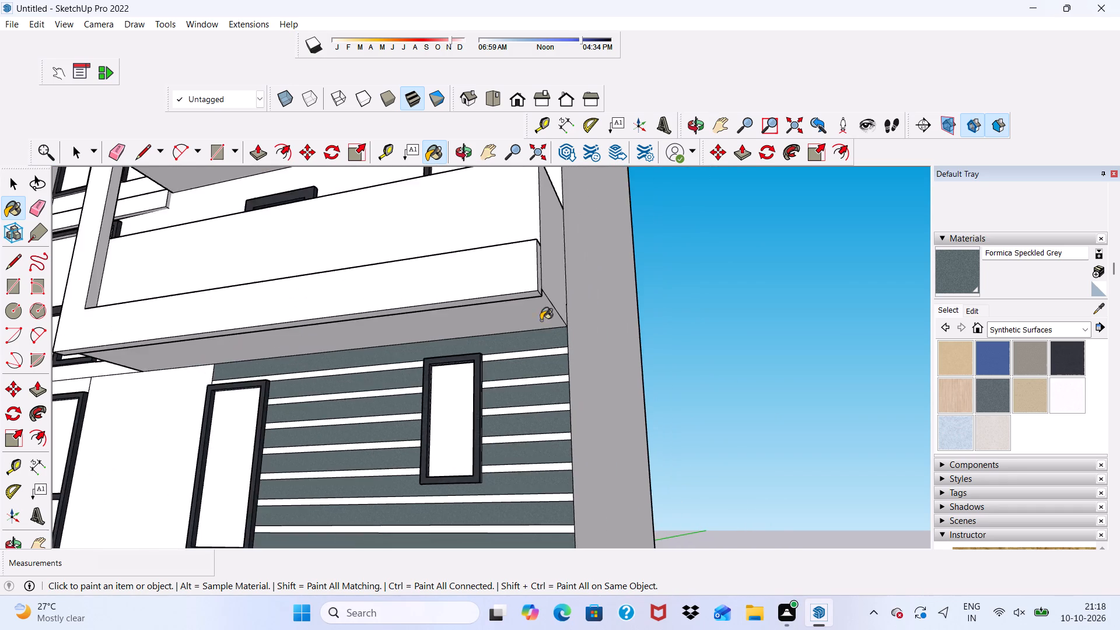
Paint the plank pieces flanking the top of the lower small window and those on its outer side Formica Speckled Grey.
{"action": "scroll", "coordinate": [541, 320], "scroll_direction": "down", "scroll_amount": 6}
{"action": "scroll", "coordinate": [328, 509], "scroll_direction": "down", "scroll_amount": 1}
{"action": "scroll", "coordinate": [381, 552], "scroll_direction": "up", "scroll_amount": 16}
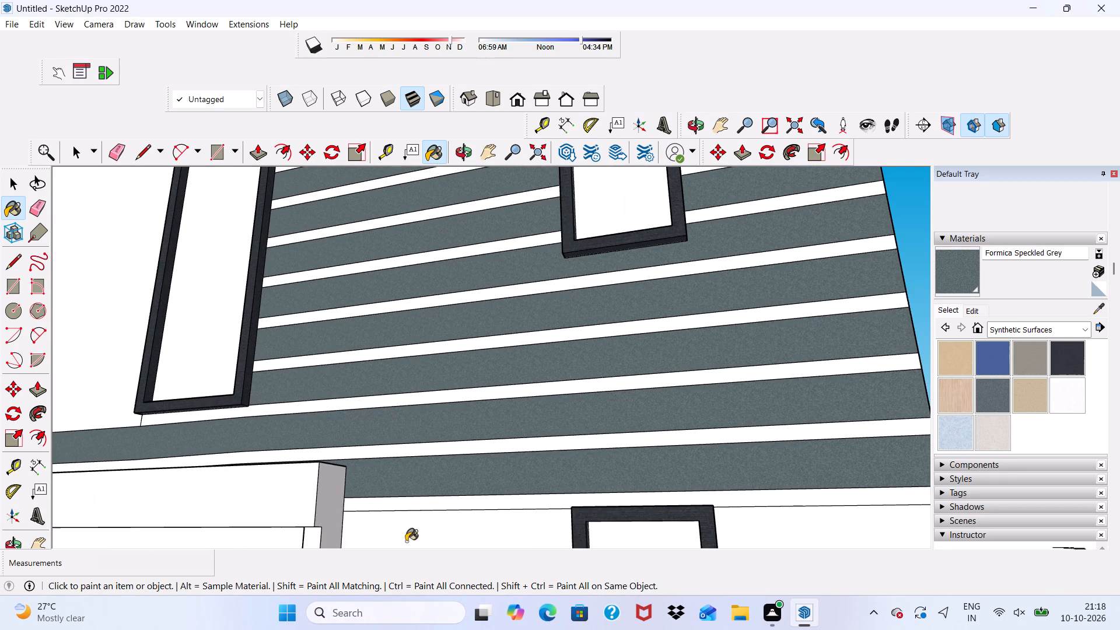
{"action": "left_click", "coordinate": [406, 541]}
{"action": "scroll", "coordinate": [437, 528], "scroll_direction": "down", "scroll_amount": 4}
{"action": "left_click", "coordinate": [652, 528]}
{"action": "scroll", "coordinate": [590, 502], "scroll_direction": "down", "scroll_amount": 5}
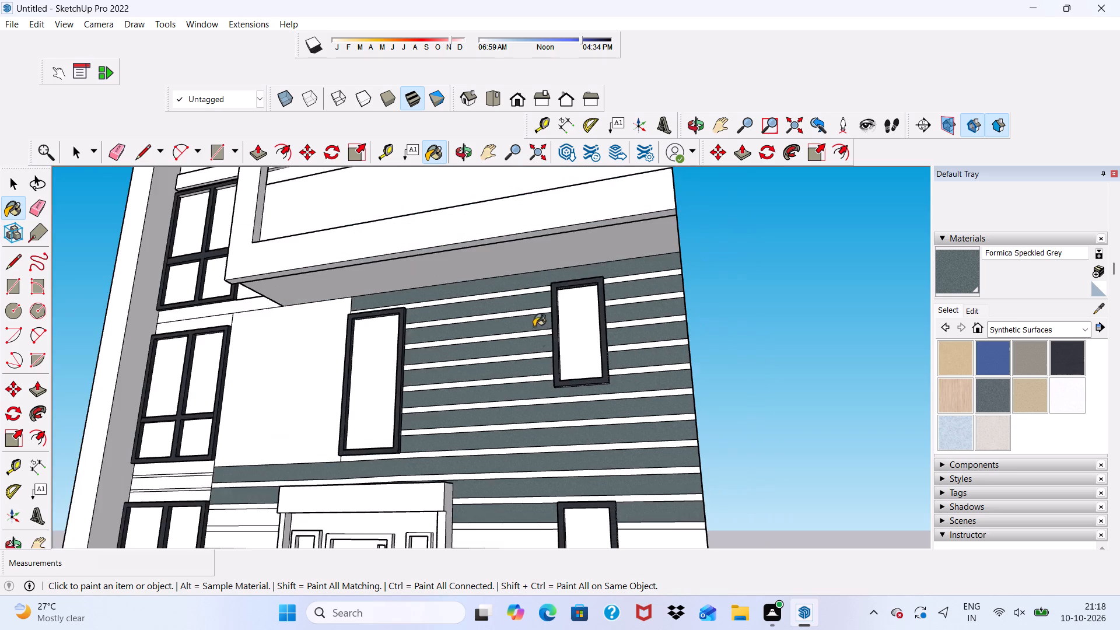
{"action": "scroll", "coordinate": [526, 337], "scroll_direction": "down", "scroll_amount": 5}
{"action": "scroll", "coordinate": [594, 508], "scroll_direction": "up", "scroll_amount": 8}
{"action": "left_click", "coordinate": [592, 460]}
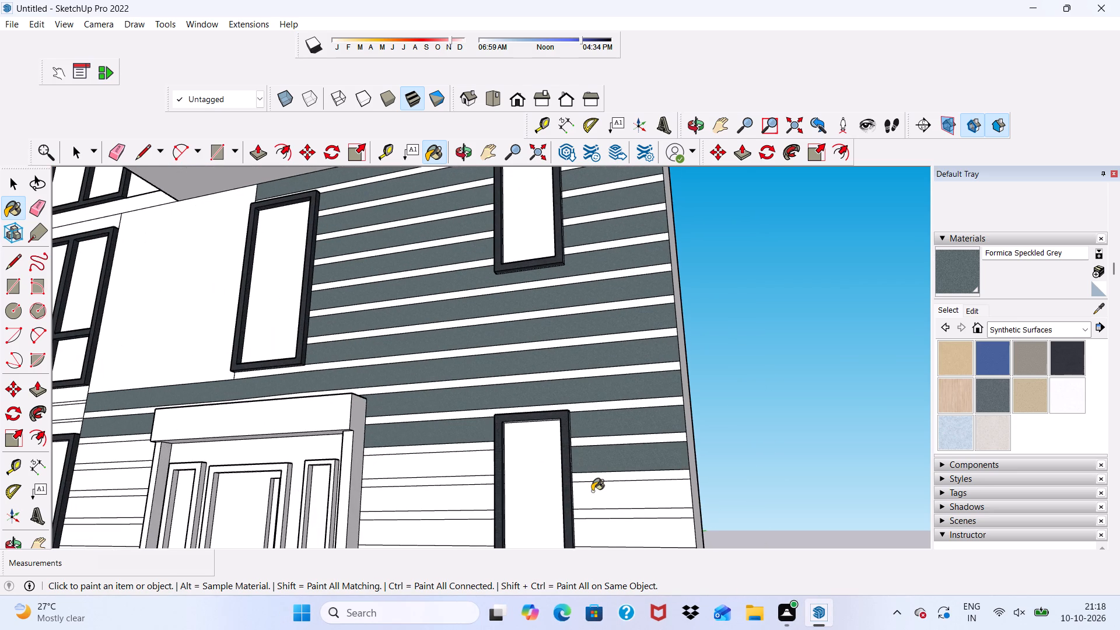
{"action": "left_click", "coordinate": [592, 491]}
{"action": "left_click", "coordinate": [605, 530]}
Paint the wide planks from the bottom of the lower small window down to the wall base Formica Speckled Grey.
{"action": "scroll", "coordinate": [605, 530], "scroll_direction": "down", "scroll_amount": 9}
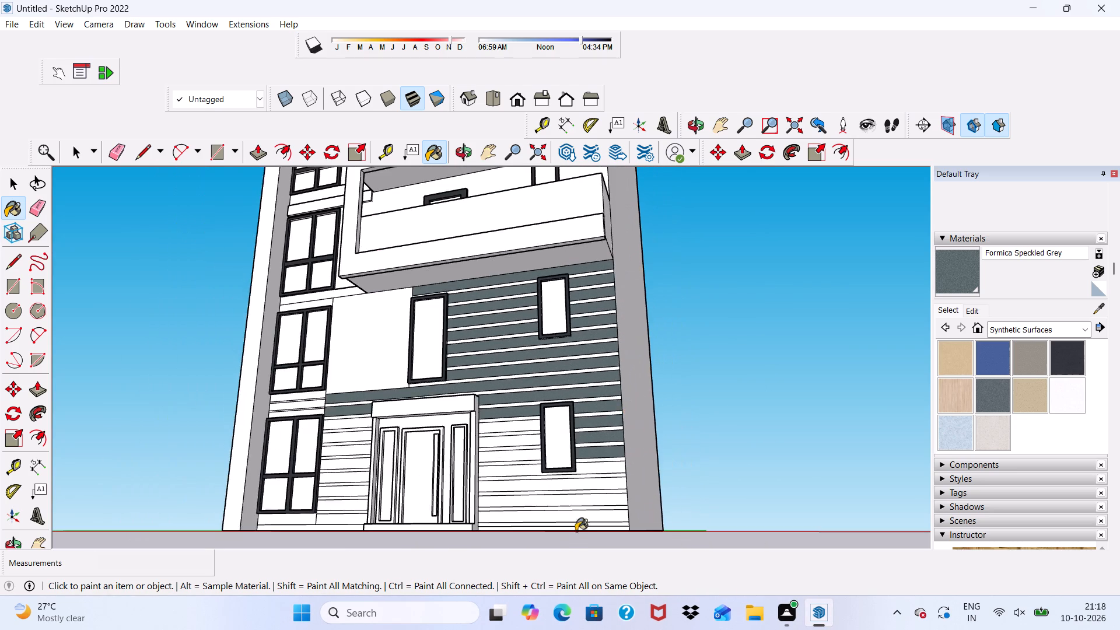
{"action": "scroll", "coordinate": [566, 544], "scroll_direction": "up", "scroll_amount": 5}
{"action": "scroll", "coordinate": [596, 419], "scroll_direction": "up", "scroll_amount": 2}
{"action": "left_click", "coordinate": [605, 431]}
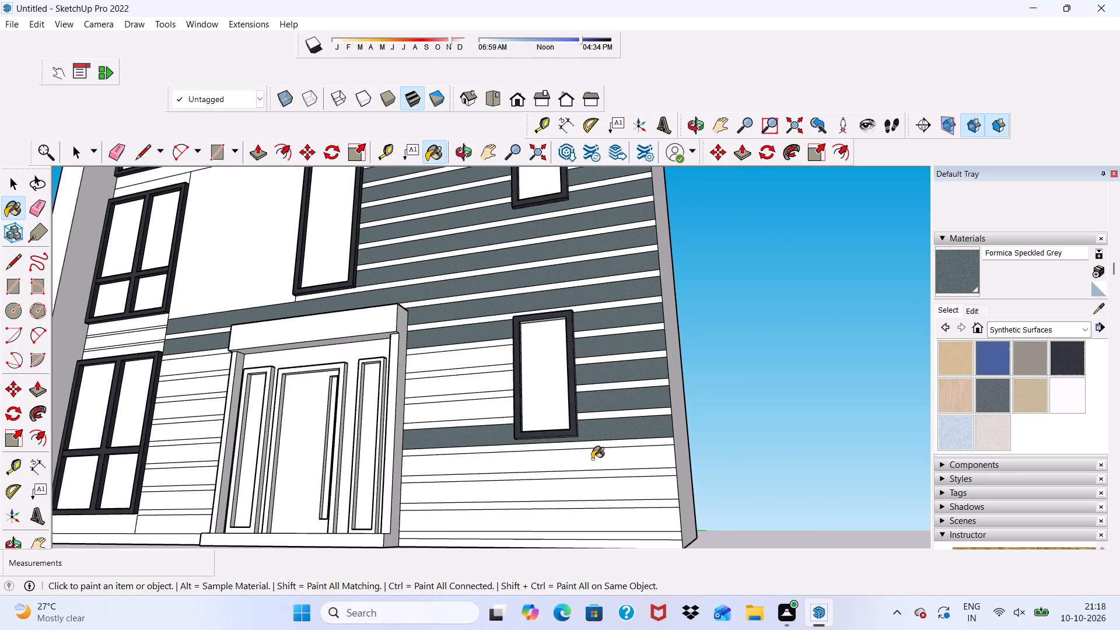
{"action": "left_click", "coordinate": [590, 461]}
{"action": "left_click", "coordinate": [587, 487]}
{"action": "left_click", "coordinate": [595, 516]}
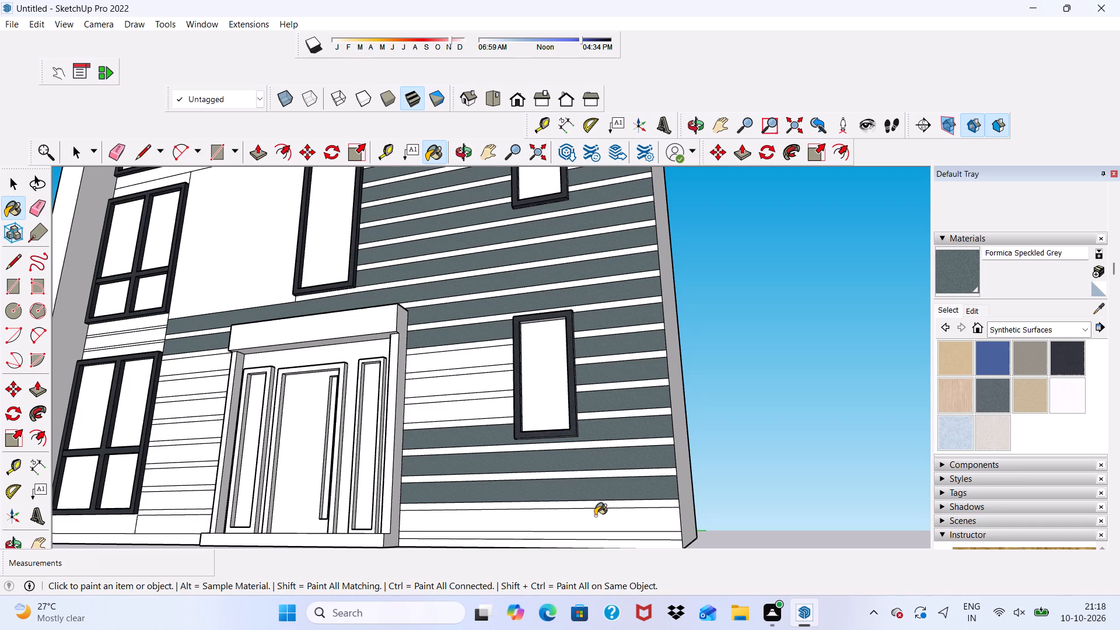
{"action": "scroll", "coordinate": [609, 561], "scroll_direction": "up", "scroll_amount": 3}
{"action": "scroll", "coordinate": [481, 460], "scroll_direction": "up", "scroll_amount": 5}
{"action": "scroll", "coordinate": [478, 456], "scroll_direction": "down", "scroll_amount": 8}
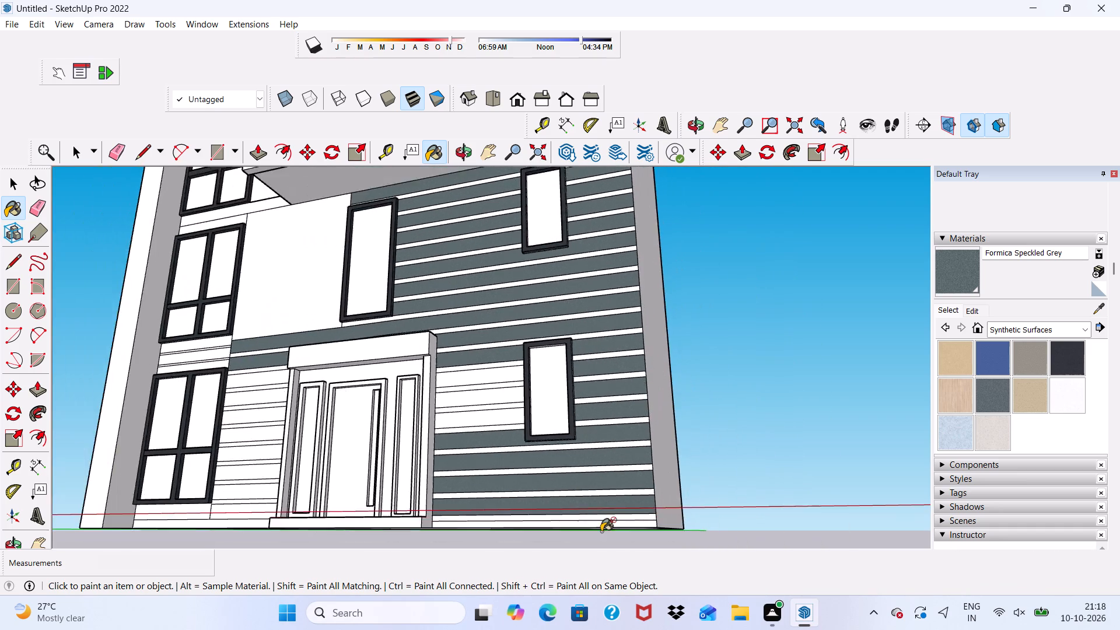
{"action": "scroll", "coordinate": [603, 530], "scroll_direction": "up", "scroll_amount": 10}
{"action": "left_click", "coordinate": [598, 513]}
Paint the three remaining short planks between the entrance and the lower small window Formica Speckled Grey.
{"action": "scroll", "coordinate": [582, 574], "scroll_direction": "down", "scroll_amount": 10}
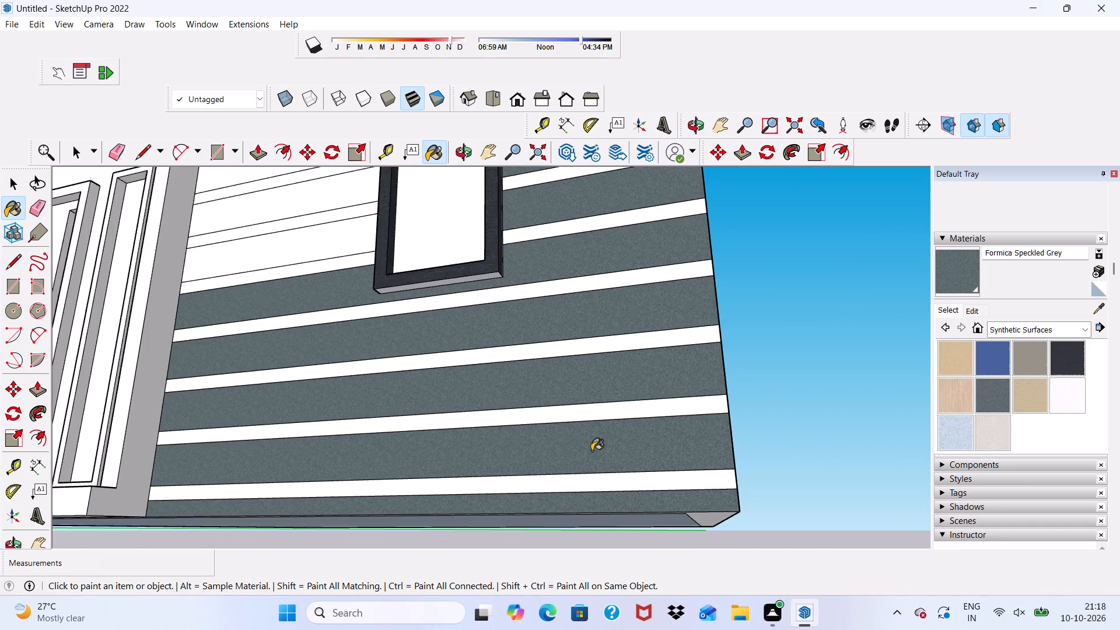
{"action": "scroll", "coordinate": [491, 428], "scroll_direction": "down", "scroll_amount": 6}
{"action": "middle_click_drag", "start_coordinate": [468, 464], "coordinate": [647, 501]}
{"action": "scroll", "coordinate": [651, 495], "scroll_direction": "down", "scroll_amount": 1}
{"action": "scroll", "coordinate": [514, 407], "scroll_direction": "up", "scroll_amount": 1}
{"action": "scroll", "coordinate": [391, 253], "scroll_direction": "up", "scroll_amount": 5}
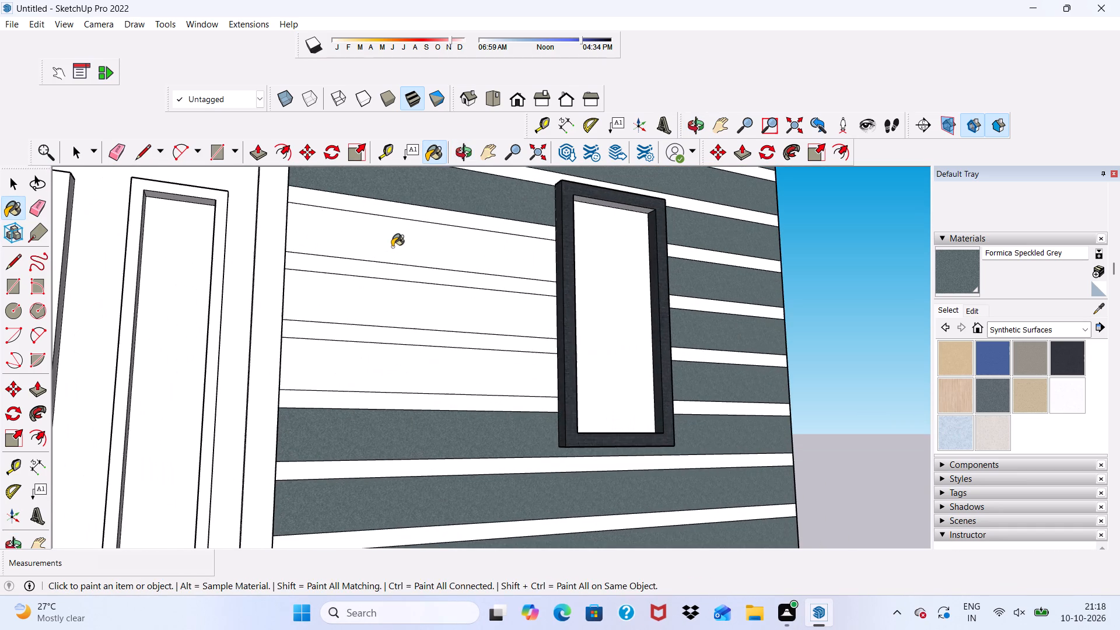
{"action": "left_click", "coordinate": [392, 247]}
{"action": "left_click", "coordinate": [366, 295]}
{"action": "left_click", "coordinate": [352, 377]}
Review the painted plank cladding on the lower floors against the rest of the facade.
{"action": "scroll", "coordinate": [346, 419], "scroll_direction": "down", "scroll_amount": 5}
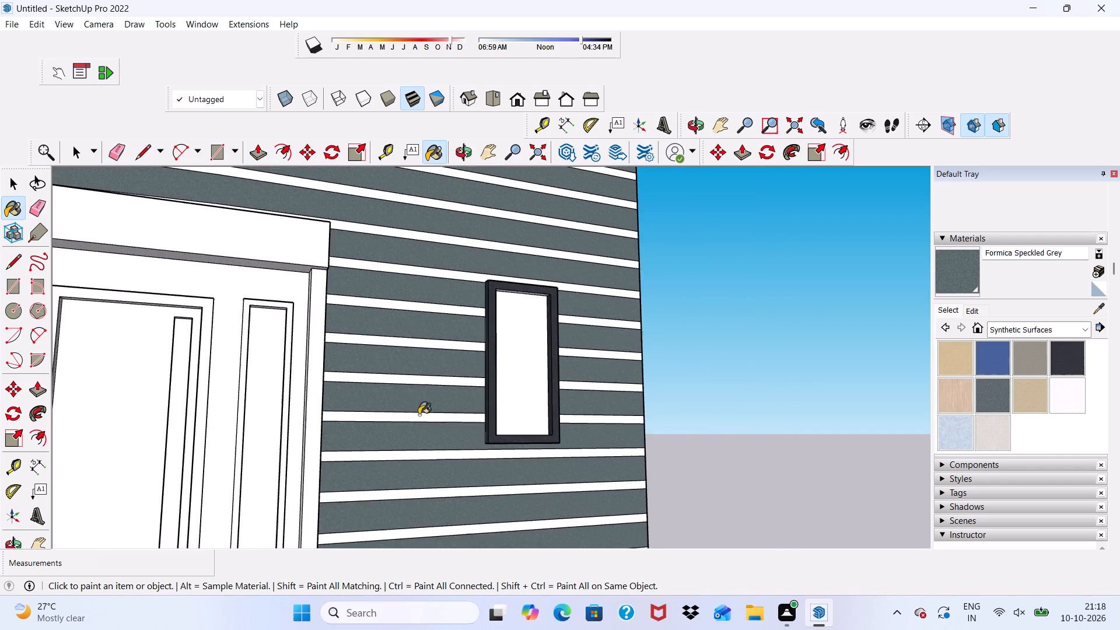
{"action": "scroll", "coordinate": [419, 415], "scroll_direction": "down", "scroll_amount": 5}
{"action": "scroll", "coordinate": [423, 366], "scroll_direction": "down", "scroll_amount": 8}
{"action": "middle_click_drag", "start_coordinate": [418, 387], "coordinate": [216, 430]}
{"action": "scroll", "coordinate": [266, 411], "scroll_direction": "down", "scroll_amount": 6}
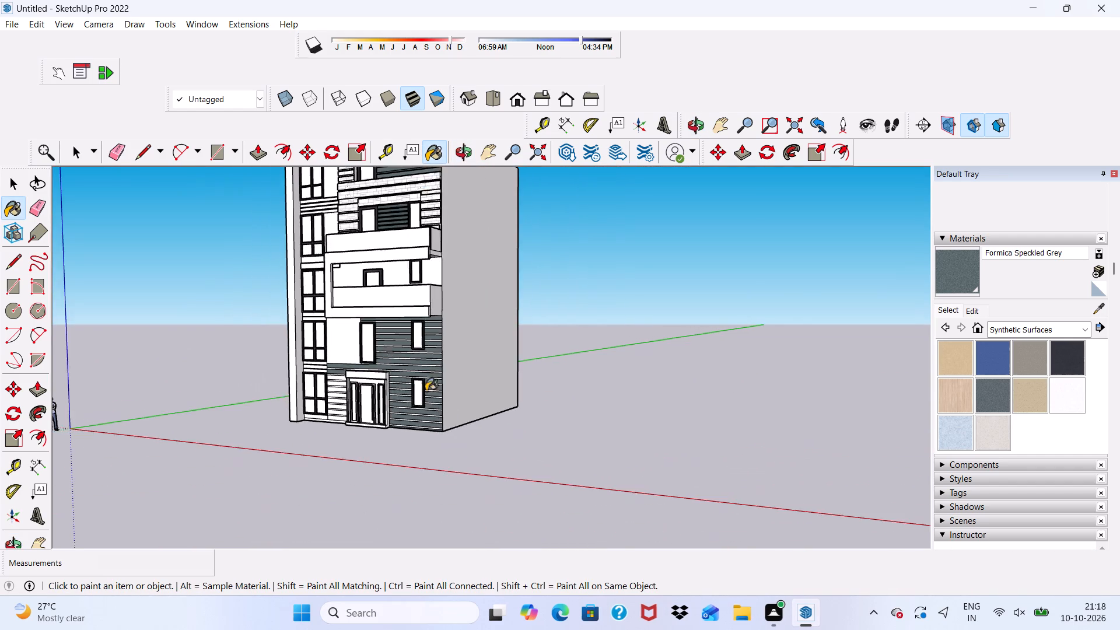
{"action": "scroll", "coordinate": [353, 326], "scroll_direction": "up", "scroll_amount": 5}
{"action": "middle_click_drag", "start_coordinate": [388, 328], "coordinate": [502, 339]}
{"action": "scroll", "coordinate": [505, 345], "scroll_direction": "up", "scroll_amount": 1}
{"action": "scroll", "coordinate": [497, 387], "scroll_direction": "down", "scroll_amount": 4}
{"action": "scroll", "coordinate": [443, 339], "scroll_direction": "up", "scroll_amount": 5}
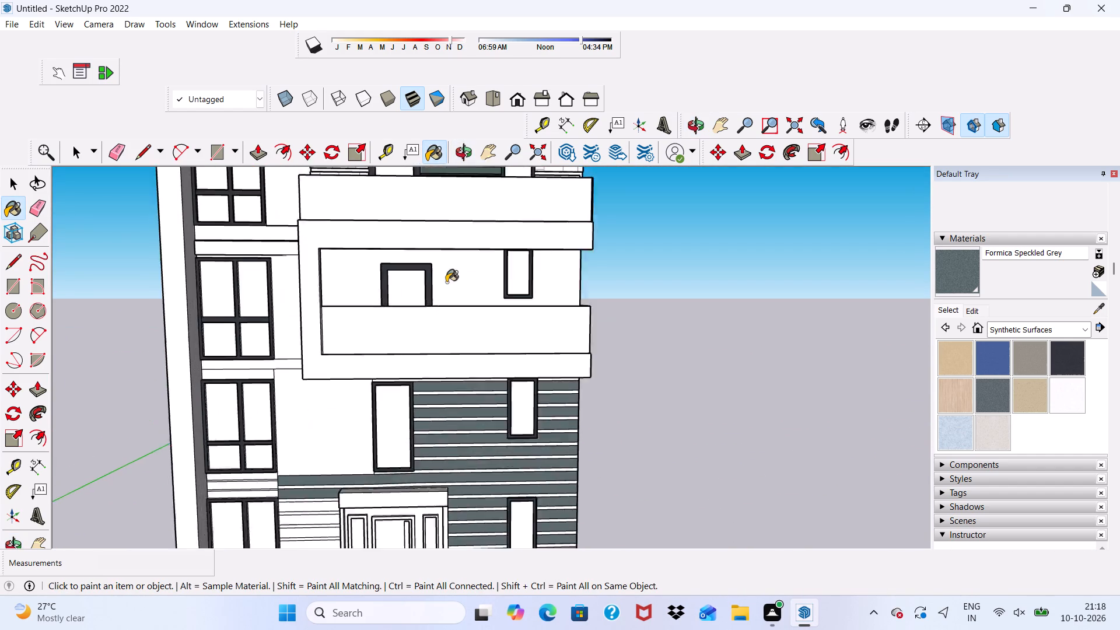
{"action": "scroll", "coordinate": [446, 282], "scroll_direction": "up", "scroll_amount": 1}
{"action": "scroll", "coordinate": [458, 298], "scroll_direction": "down", "scroll_amount": 5}
{"action": "scroll", "coordinate": [479, 463], "scroll_direction": "down", "scroll_amount": 3}
{"action": "middle_click_drag", "start_coordinate": [502, 496], "coordinate": [491, 417]}
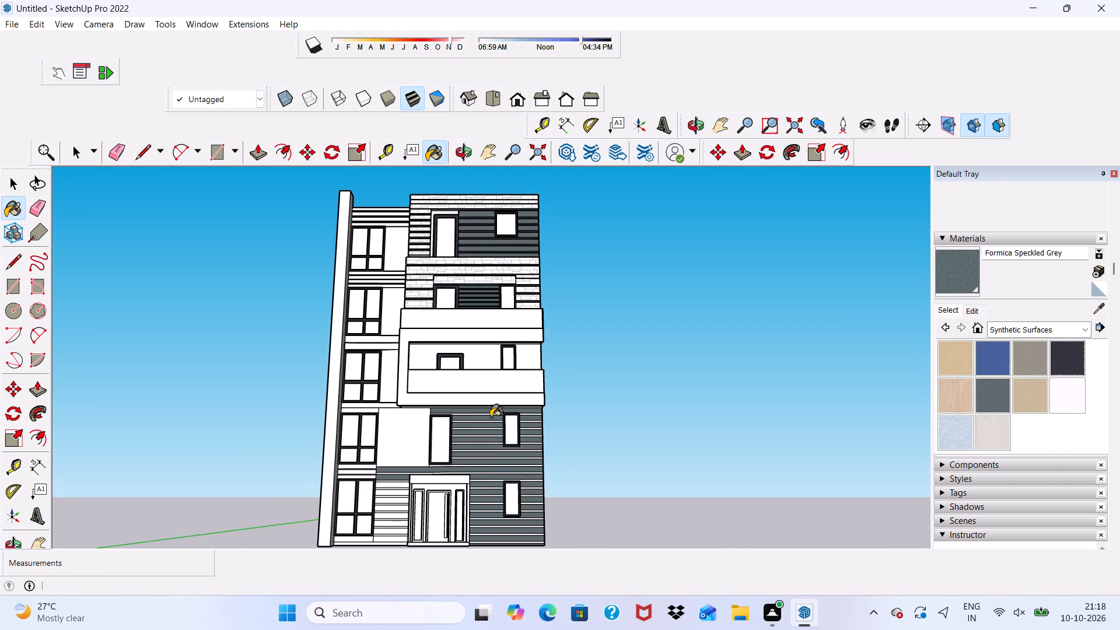
Paint the four upper unpainted short planks between the ground-floor grid window and the entrance Formica Speckled Grey.
{"action": "scroll", "coordinate": [491, 417], "scroll_direction": "up", "scroll_amount": 4}
{"action": "scroll", "coordinate": [319, 477], "scroll_direction": "up", "scroll_amount": 6}
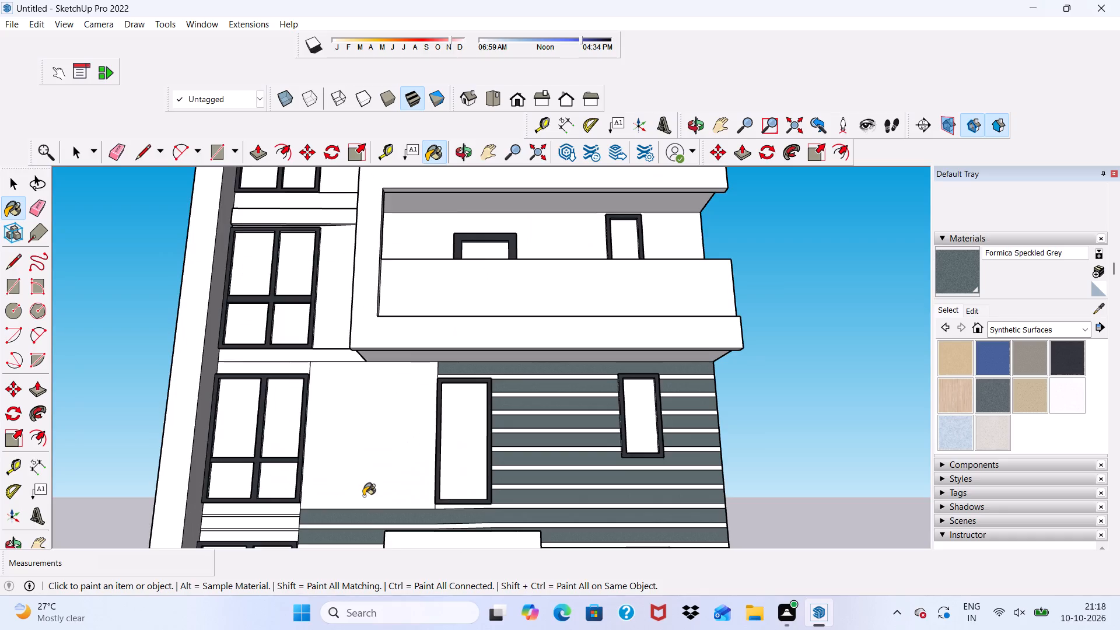
{"action": "scroll", "coordinate": [363, 496], "scroll_direction": "up", "scroll_amount": 4}
{"action": "scroll", "coordinate": [331, 403], "scroll_direction": "down", "scroll_amount": 6}
{"action": "scroll", "coordinate": [260, 508], "scroll_direction": "up", "scroll_amount": 9}
{"action": "left_click", "coordinate": [338, 484]}
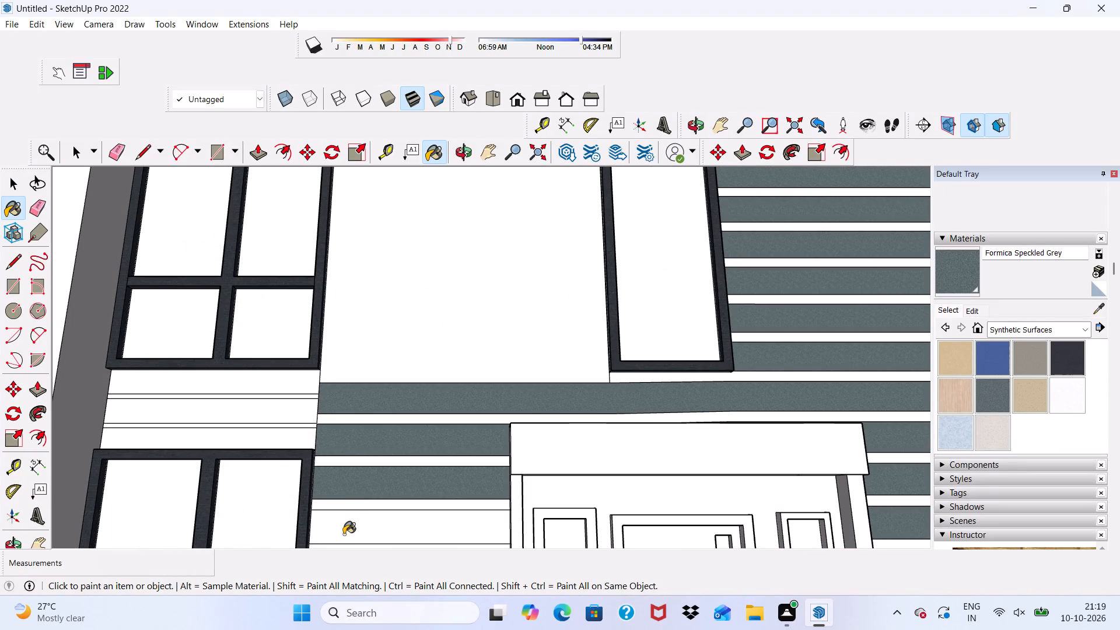
{"action": "left_click", "coordinate": [344, 534]}
{"action": "scroll", "coordinate": [341, 452], "scroll_direction": "down", "scroll_amount": 9}
{"action": "scroll", "coordinate": [410, 464], "scroll_direction": "up", "scroll_amount": 6}
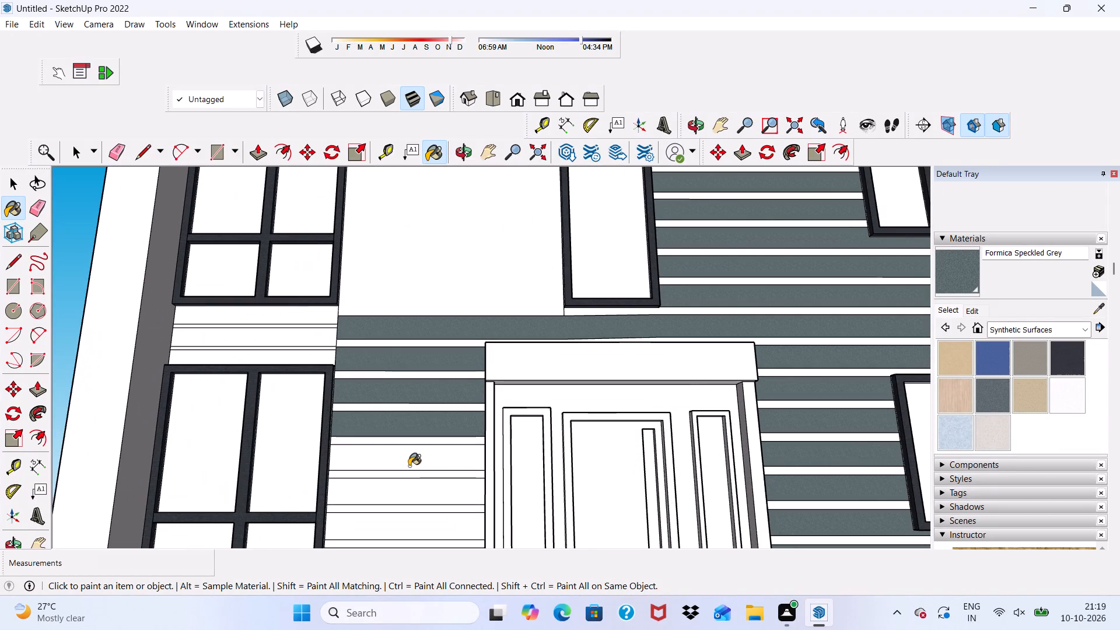
{"action": "left_click", "coordinate": [409, 466]}
{"action": "left_click", "coordinate": [402, 501]}
Paint the four remaining short planks down to the wall base between the ground-floor grid window and the entrance Formica Speckled Grey.
{"action": "scroll", "coordinate": [391, 436], "scroll_direction": "down", "scroll_amount": 10}
{"action": "scroll", "coordinate": [402, 497], "scroll_direction": "up", "scroll_amount": 5}
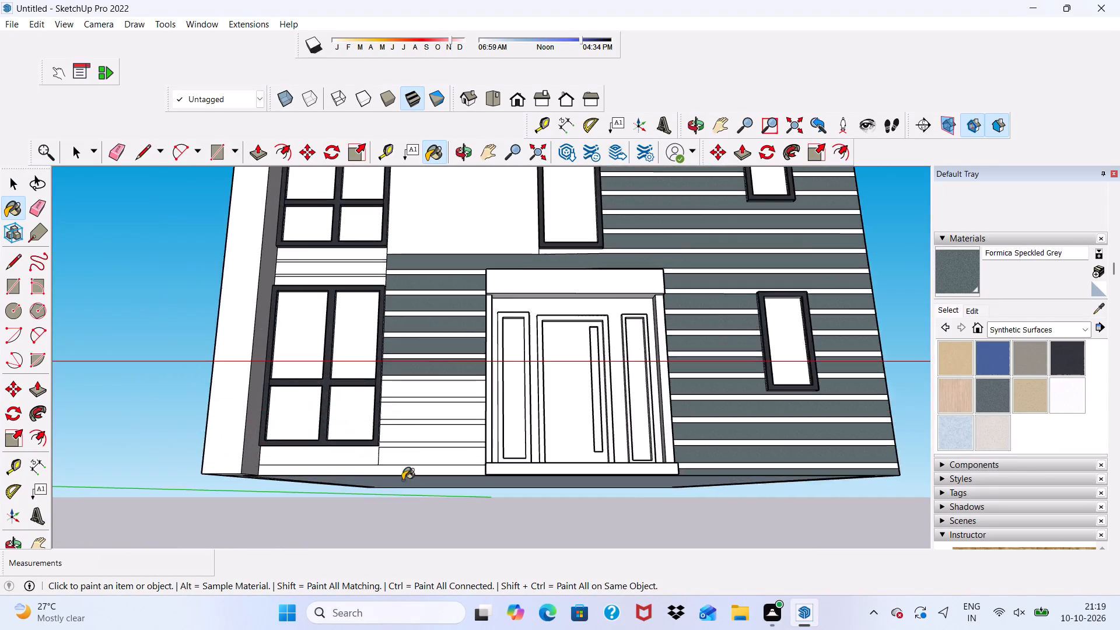
{"action": "scroll", "coordinate": [402, 480], "scroll_direction": "up", "scroll_amount": 4}
{"action": "left_click", "coordinate": [402, 452]}
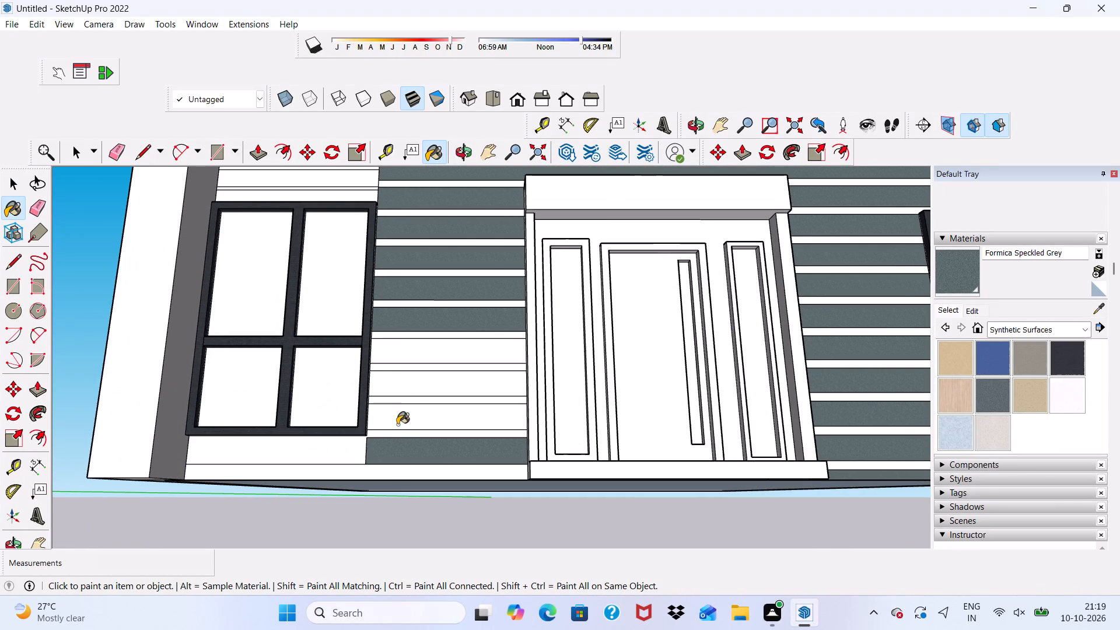
{"action": "left_click", "coordinate": [398, 419]}
{"action": "left_click", "coordinate": [402, 387]}
{"action": "left_click", "coordinate": [405, 347]}
{"action": "scroll", "coordinate": [417, 380], "scroll_direction": "down", "scroll_amount": 6}
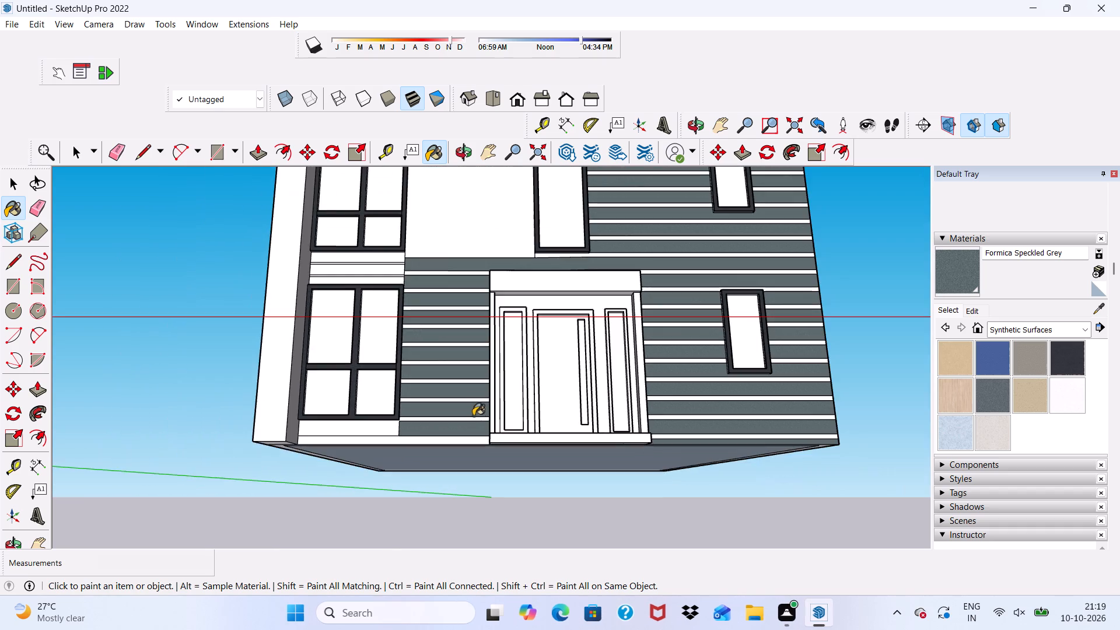
Paint the wall piece directly below the ground-floor grid window Formica Speckled Grey.
{"action": "middle_click_drag", "start_coordinate": [476, 424], "coordinate": [501, 497]}
{"action": "scroll", "coordinate": [254, 435], "scroll_direction": "up", "scroll_amount": 5}
{"action": "left_click", "coordinate": [358, 442]}
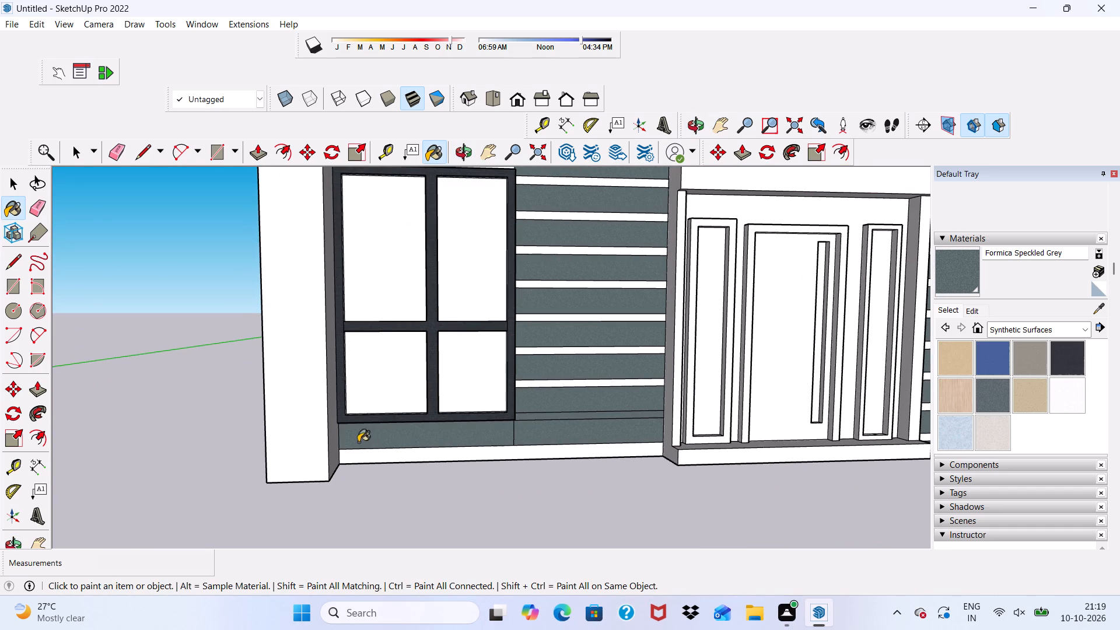
Paint the three planks between the two lowest grid windows Formica Speckled Grey.
{"action": "scroll", "coordinate": [471, 464], "scroll_direction": "down", "scroll_amount": 5}
{"action": "scroll", "coordinate": [327, 461], "scroll_direction": "down", "scroll_amount": 5}
{"action": "scroll", "coordinate": [391, 323], "scroll_direction": "up", "scroll_amount": 6}
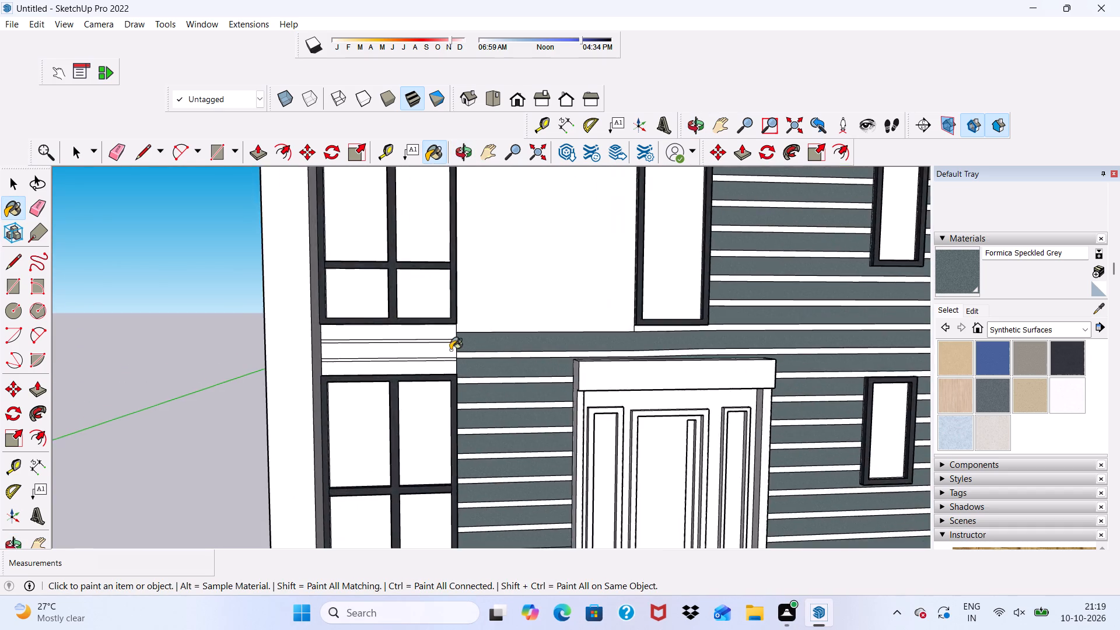
{"action": "scroll", "coordinate": [450, 350], "scroll_direction": "up", "scroll_amount": 7}
{"action": "left_click", "coordinate": [402, 310]}
{"action": "left_click", "coordinate": [399, 350]}
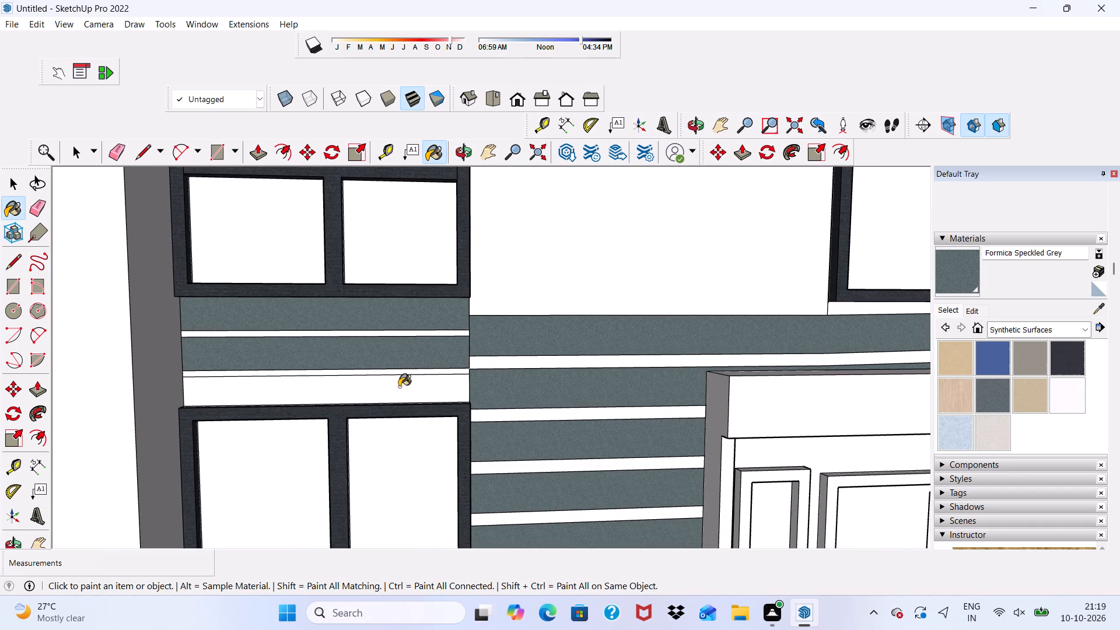
{"action": "left_click", "coordinate": [398, 388]}
Paint the two bands between the second and third grid windows from the ground Formica Speckled Grey.
{"action": "scroll", "coordinate": [358, 415], "scroll_direction": "down", "scroll_amount": 17}
{"action": "scroll", "coordinate": [325, 318], "scroll_direction": "up", "scroll_amount": 3}
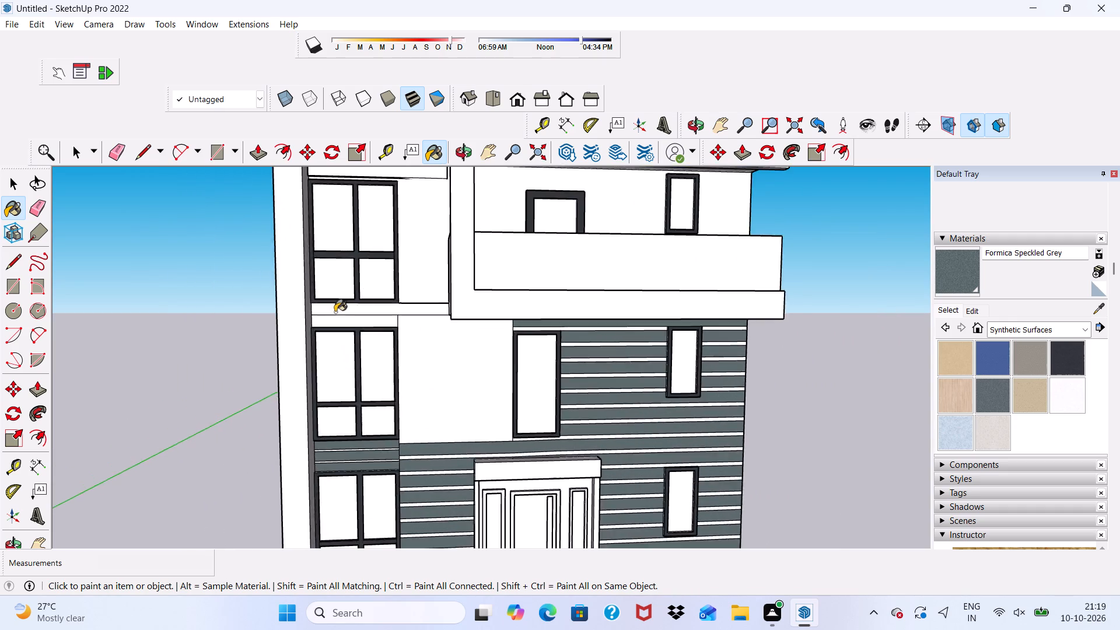
{"action": "scroll", "coordinate": [335, 312], "scroll_direction": "up", "scroll_amount": 12}
{"action": "left_click", "coordinate": [379, 320]}
{"action": "left_click", "coordinate": [370, 356]}
Paint the two bands between the third and fourth grid windows from the ground Formica Speckled Grey.
{"action": "scroll", "coordinate": [365, 393], "scroll_direction": "down", "scroll_amount": 4}
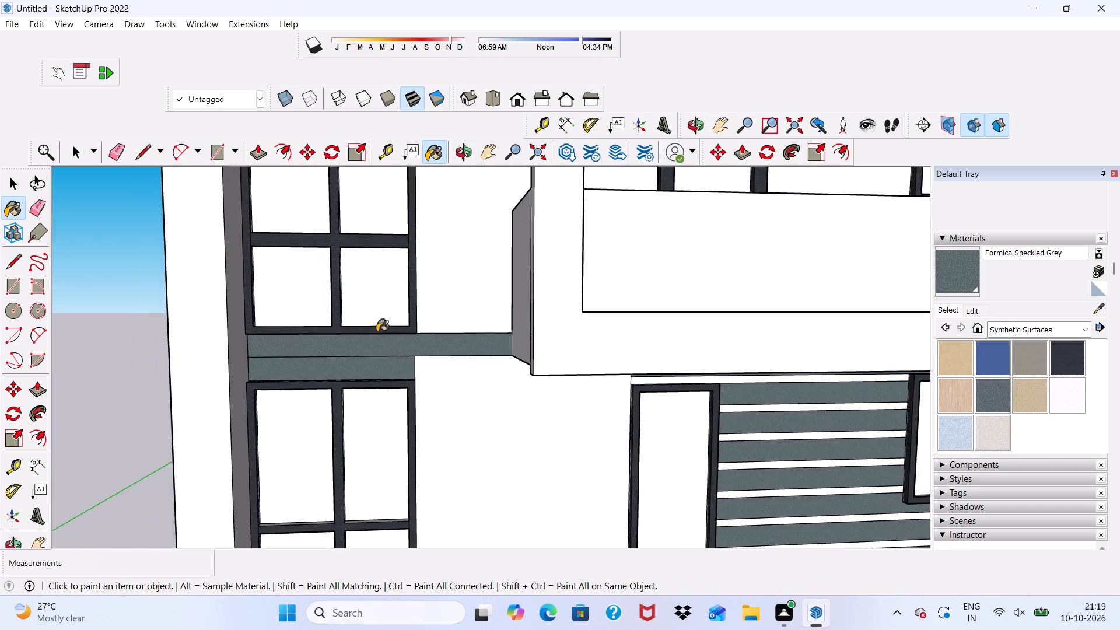
{"action": "scroll", "coordinate": [376, 334], "scroll_direction": "down", "scroll_amount": 12}
{"action": "scroll", "coordinate": [350, 264], "scroll_direction": "up", "scroll_amount": 11}
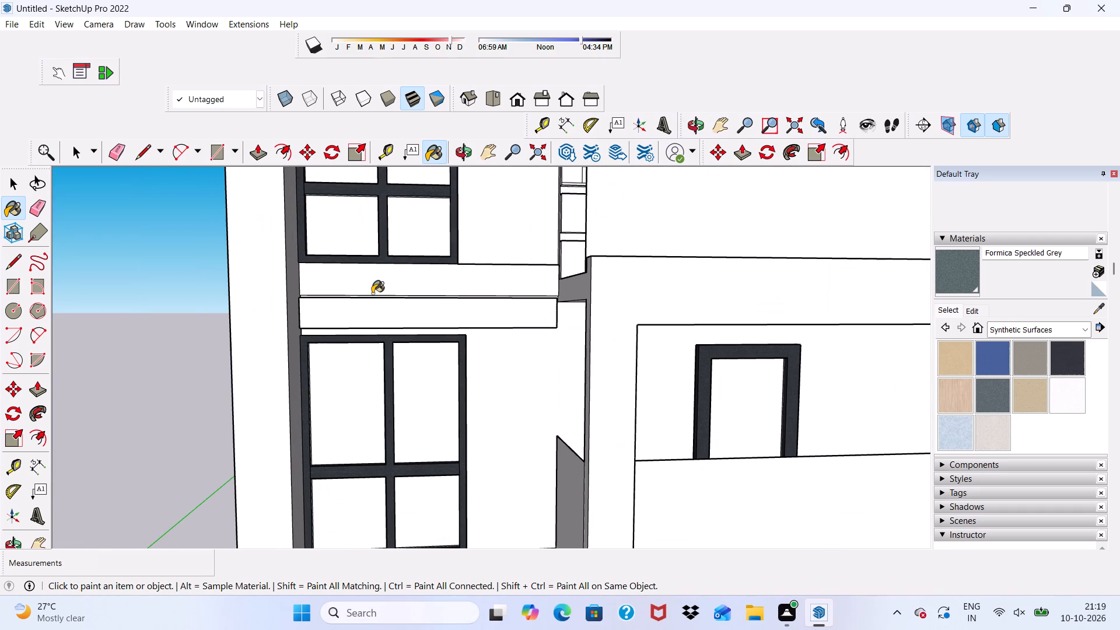
{"action": "left_click", "coordinate": [372, 282]}
{"action": "left_click", "coordinate": [358, 319]}
Paint the four planks between the fourth and topmost grid windows Formica Speckled Grey.
{"action": "scroll", "coordinate": [341, 356], "scroll_direction": "down", "scroll_amount": 10}
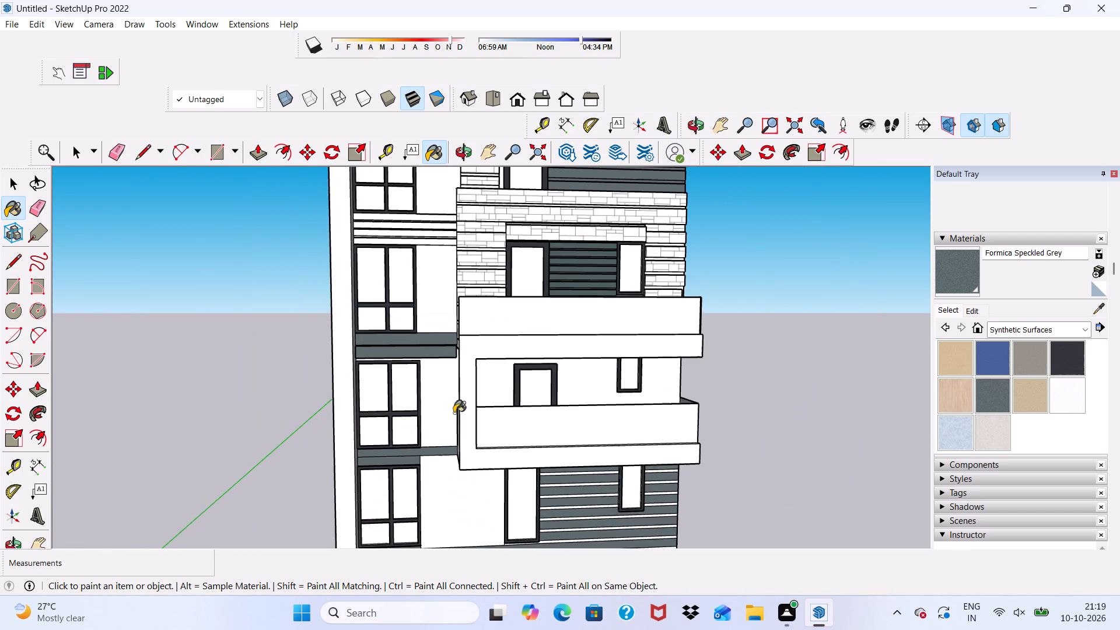
{"action": "scroll", "coordinate": [439, 358], "scroll_direction": "down", "scroll_amount": 4}
{"action": "scroll", "coordinate": [386, 258], "scroll_direction": "up", "scroll_amount": 14}
{"action": "left_click", "coordinate": [445, 264]}
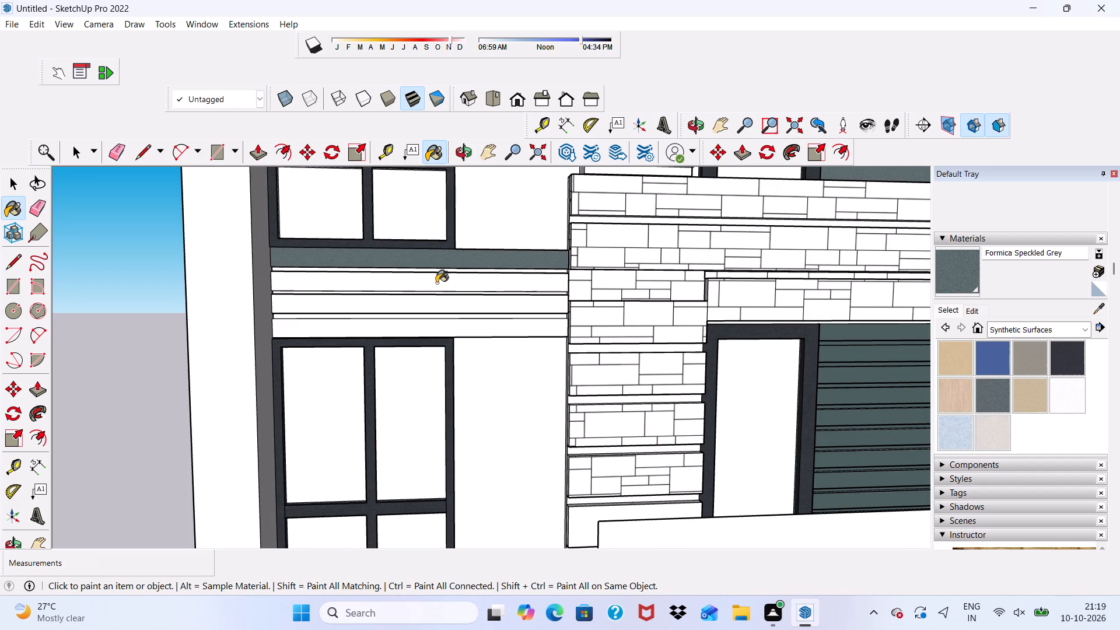
{"action": "left_click", "coordinate": [432, 289]}
{"action": "left_click", "coordinate": [432, 301]}
{"action": "left_click", "coordinate": [432, 327]}
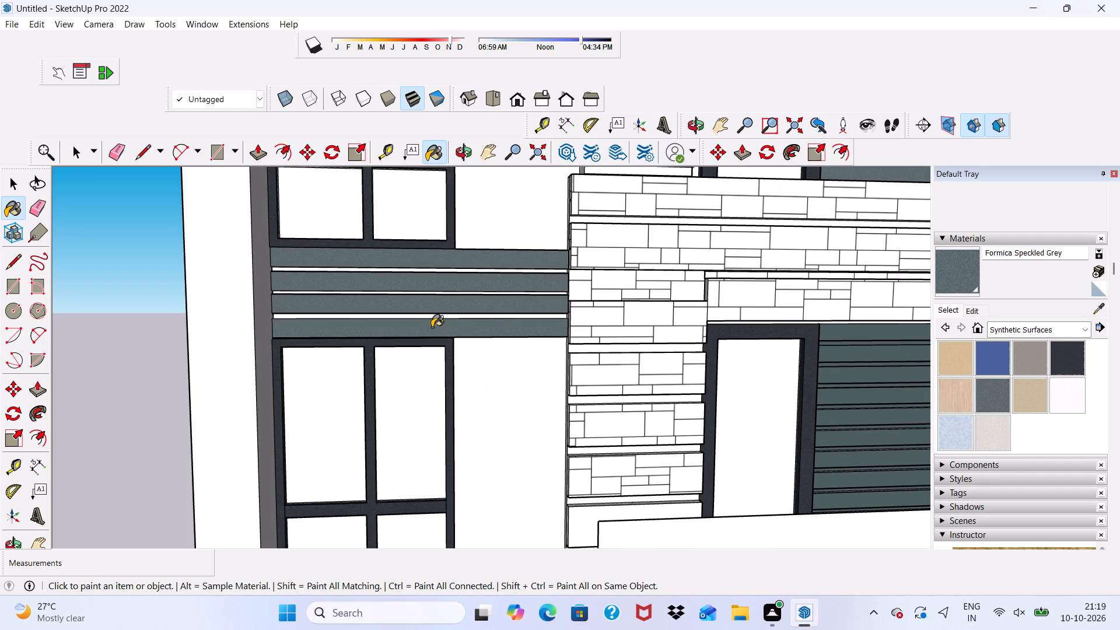
Paint the four planks above the topmost grid window Formica Speckled Grey.
{"action": "scroll", "coordinate": [424, 363], "scroll_direction": "down", "scroll_amount": 11}
{"action": "scroll", "coordinate": [414, 173], "scroll_direction": "up", "scroll_amount": 13}
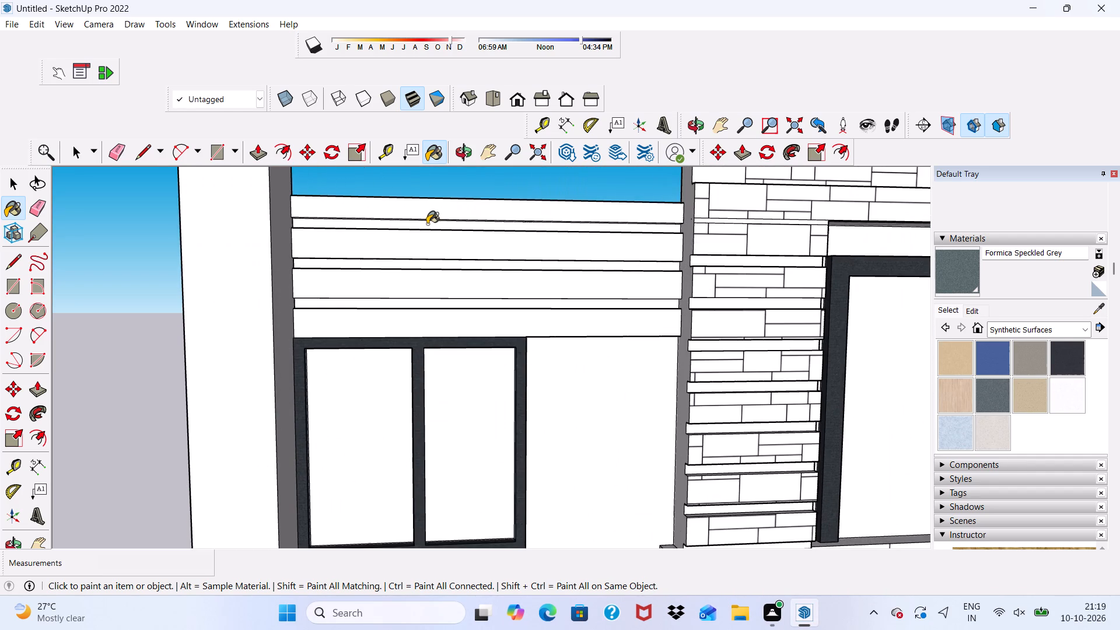
{"action": "left_click", "coordinate": [425, 211]}
{"action": "left_click", "coordinate": [388, 242]}
{"action": "left_click", "coordinate": [363, 281]}
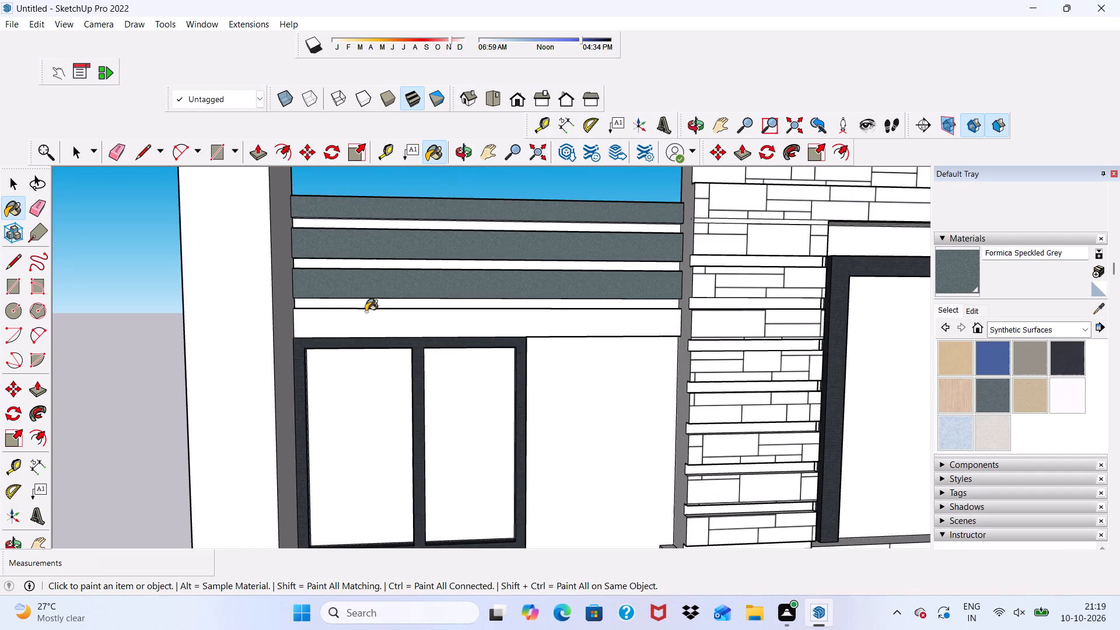
{"action": "left_click", "coordinate": [366, 318]}
Review the painted bands of the grid-window column against the brick and plank cladding on the upper floors from several angles.
{"action": "scroll", "coordinate": [366, 331], "scroll_direction": "down", "scroll_amount": 6}
{"action": "middle_click_drag", "start_coordinate": [453, 370], "coordinate": [283, 334]}
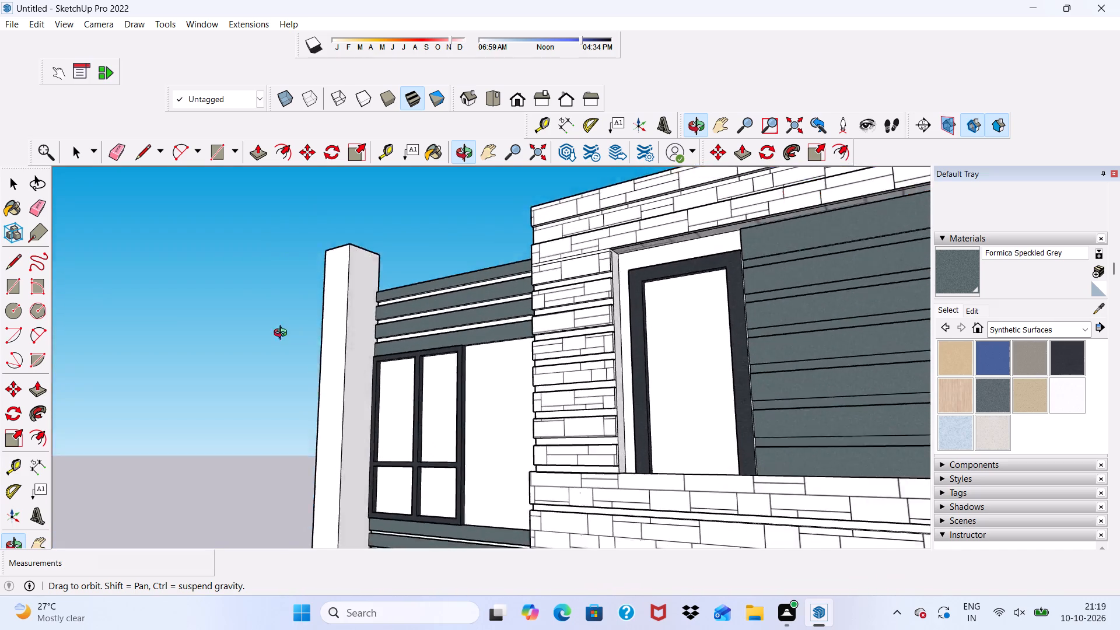
{"action": "middle_click_drag", "start_coordinate": [283, 334], "coordinate": [531, 394]}
{"action": "scroll", "coordinate": [465, 296], "scroll_direction": "up", "scroll_amount": 1}
{"action": "scroll", "coordinate": [460, 331], "scroll_direction": "down", "scroll_amount": 5}
{"action": "scroll", "coordinate": [393, 171], "scroll_direction": "up", "scroll_amount": 1}
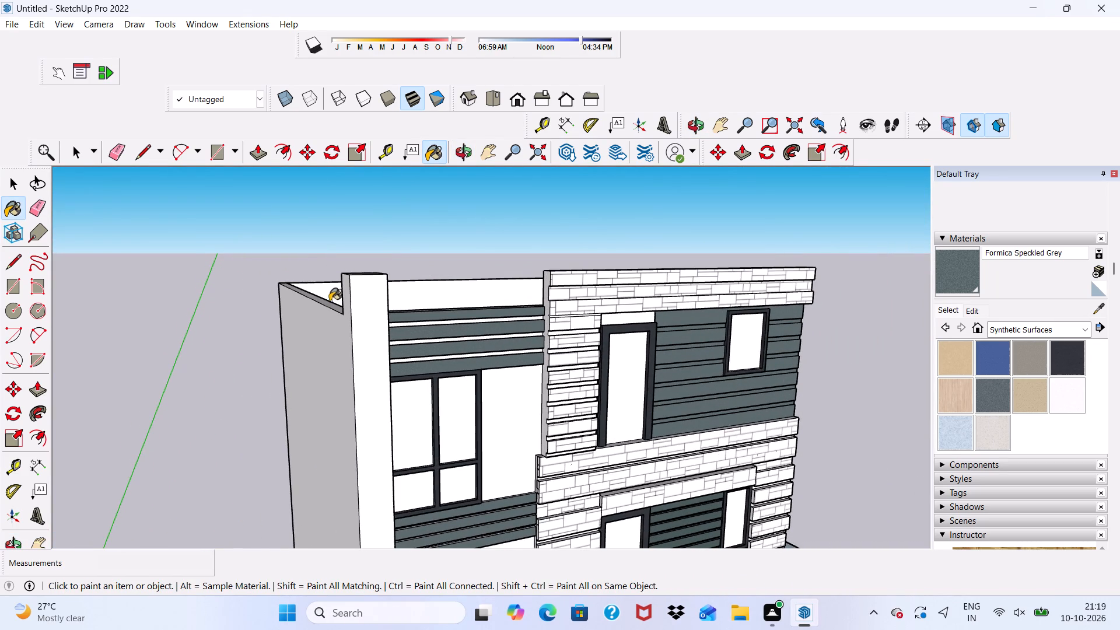
{"action": "scroll", "coordinate": [541, 211], "scroll_direction": "up", "scroll_amount": 2}
{"action": "scroll", "coordinate": [550, 223], "scroll_direction": "down", "scroll_amount": 12}
{"action": "middle_click_drag", "start_coordinate": [663, 332], "coordinate": [477, 344]}
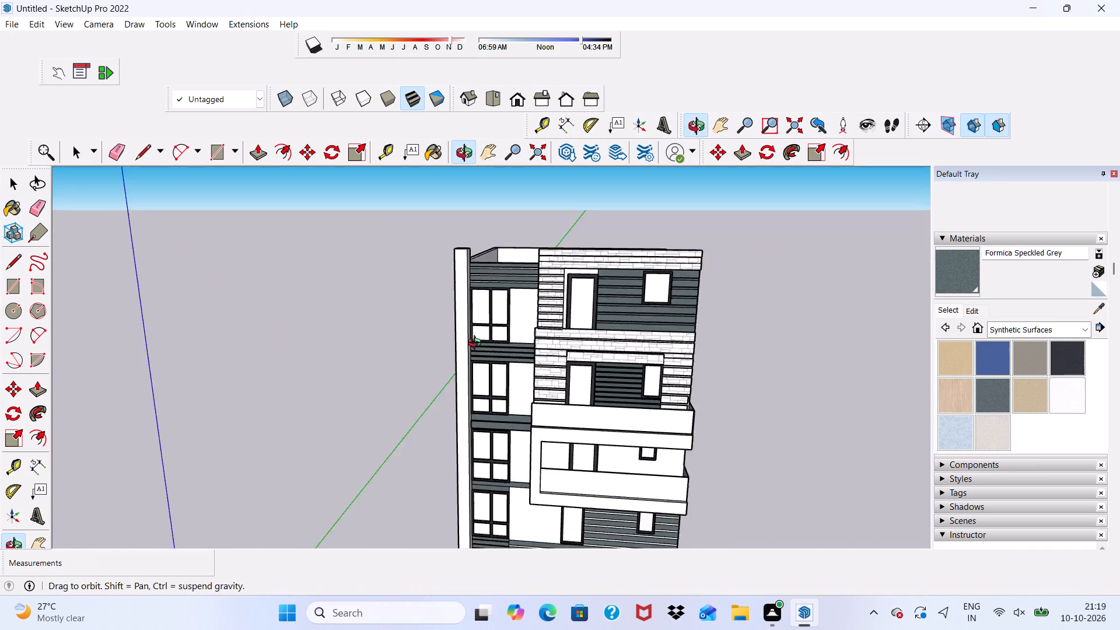
{"action": "middle_click_drag", "start_coordinate": [477, 344], "coordinate": [483, 244]}
{"action": "scroll", "coordinate": [641, 278], "scroll_direction": "up", "scroll_amount": 5}
{"action": "scroll", "coordinate": [491, 227], "scroll_direction": "up", "scroll_amount": 4}
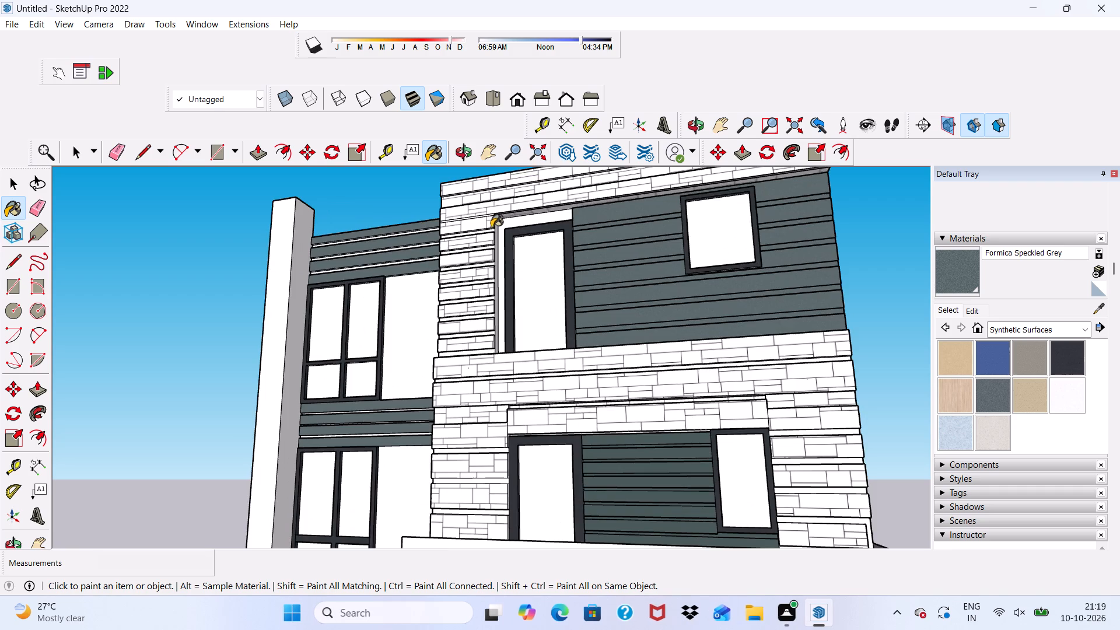
{"action": "scroll", "coordinate": [539, 228], "scroll_direction": "down", "scroll_amount": 4}
{"action": "scroll", "coordinate": [499, 254], "scroll_direction": "down", "scroll_amount": 3}
{"action": "middle_click_drag", "start_coordinate": [496, 278], "coordinate": [709, 341]}
{"action": "middle_click_drag", "start_coordinate": [482, 405], "coordinate": [476, 403]}
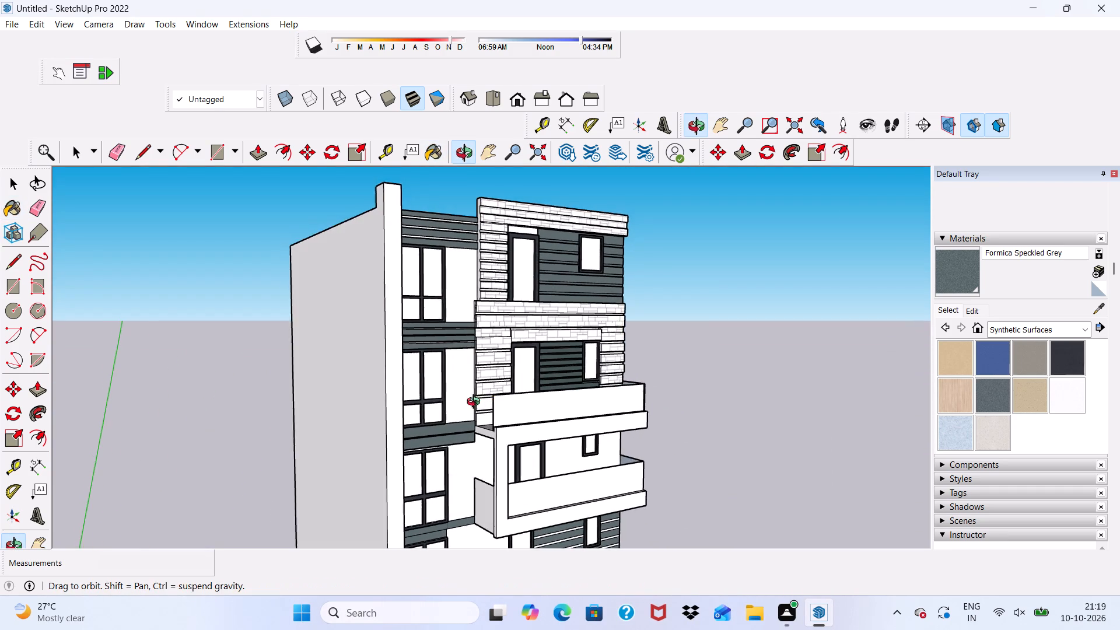
{"action": "middle_click_drag", "start_coordinate": [476, 403], "coordinate": [341, 433]}
{"action": "scroll", "coordinate": [632, 220], "scroll_direction": "up", "scroll_amount": 5}
{"action": "scroll", "coordinate": [650, 213], "scroll_direction": "down", "scroll_amount": 6}
{"action": "scroll", "coordinate": [342, 303], "scroll_direction": "up", "scroll_amount": 1}
{"action": "scroll", "coordinate": [380, 536], "scroll_direction": "down", "scroll_amount": 4}
{"action": "scroll", "coordinate": [389, 500], "scroll_direction": "up", "scroll_amount": 6}
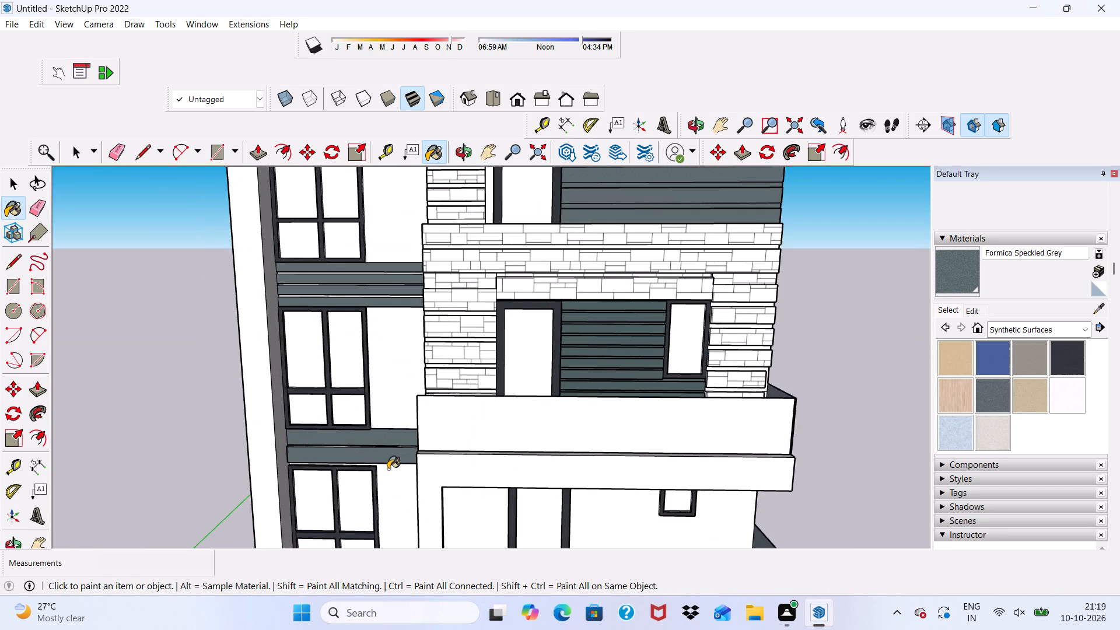
{"action": "scroll", "coordinate": [388, 469], "scroll_direction": "down", "scroll_amount": 5}
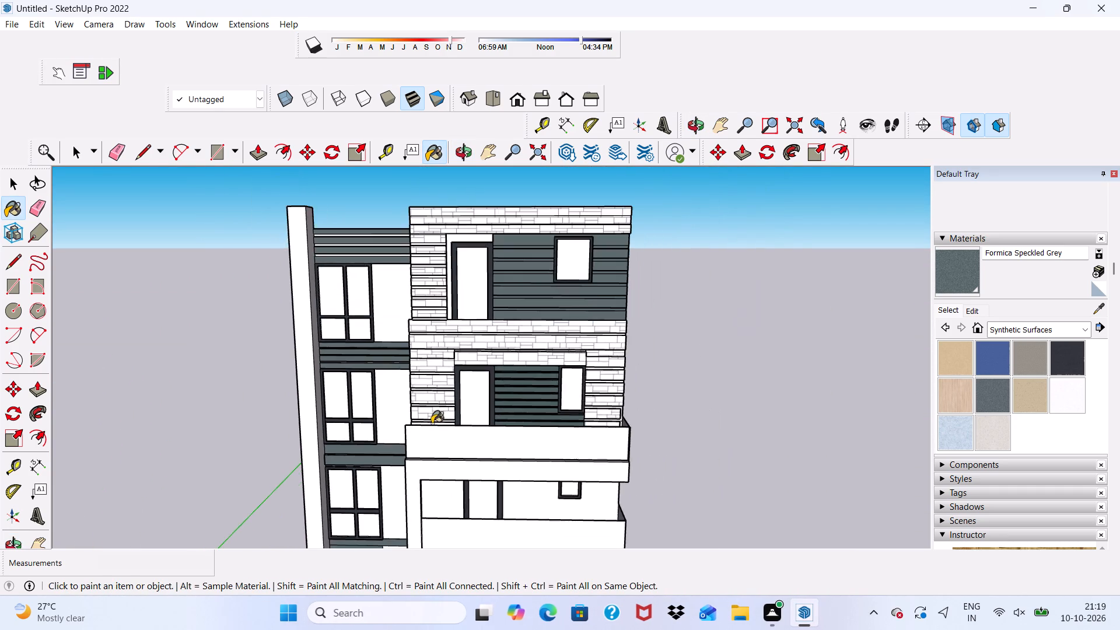
{"action": "scroll", "coordinate": [437, 478], "scroll_direction": "down", "scroll_amount": 8}
{"action": "scroll", "coordinate": [518, 484], "scroll_direction": "up", "scroll_amount": 5}
{"action": "scroll", "coordinate": [443, 335], "scroll_direction": "up", "scroll_amount": 4}
{"action": "scroll", "coordinate": [548, 371], "scroll_direction": "down", "scroll_amount": 4}
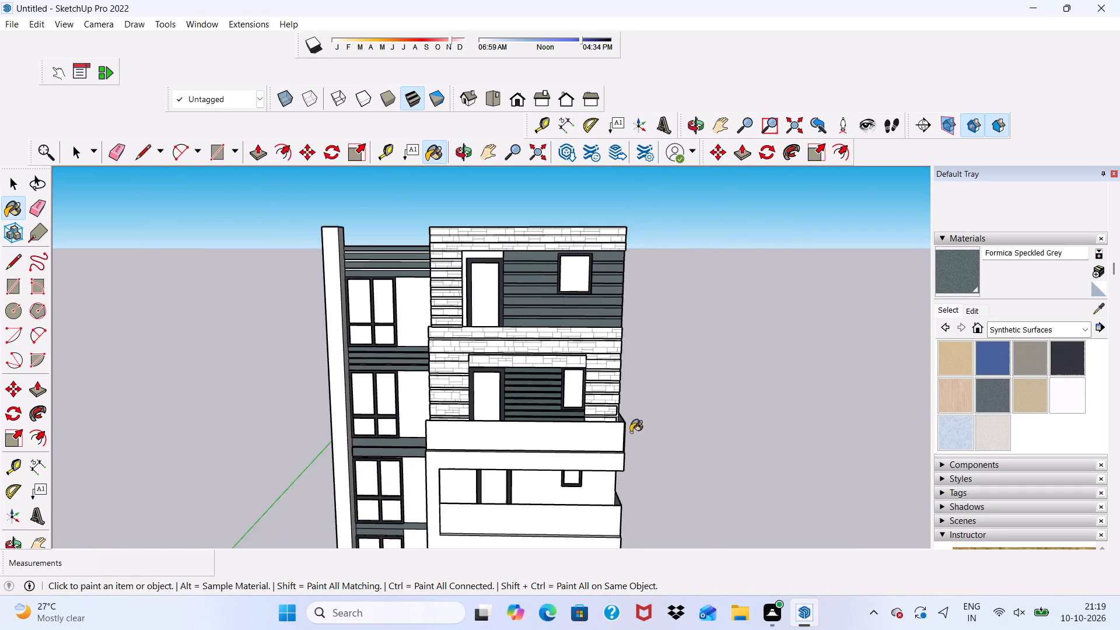
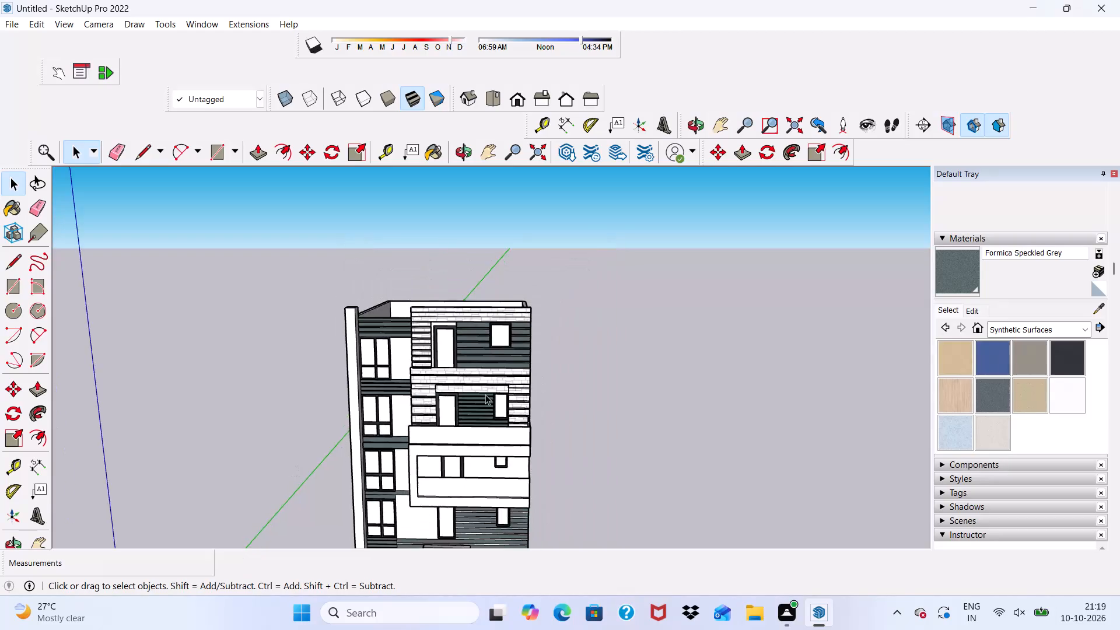
Draw a rectangle at the upper balcony from the stone wall's near base corner towards the far end of that wall.
{"action": "scroll", "coordinate": [485, 394], "scroll_direction": "up", "scroll_amount": 6}
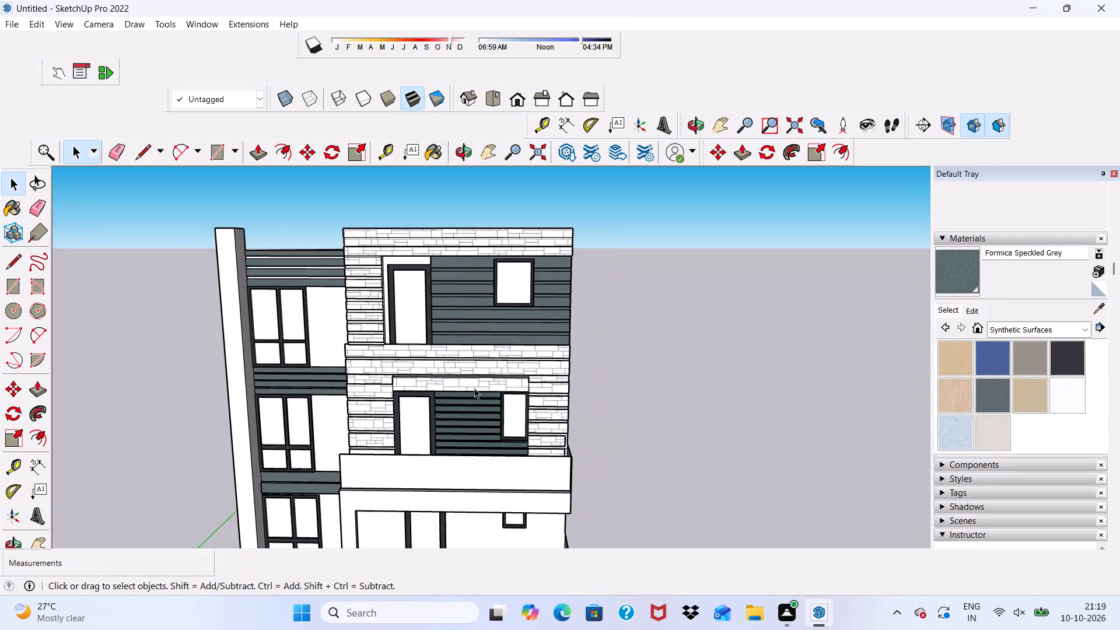
{"action": "scroll", "coordinate": [442, 405], "scroll_direction": "down", "scroll_amount": 2}
{"action": "middle_click_drag", "start_coordinate": [398, 482], "coordinate": [337, 436]}
{"action": "scroll", "coordinate": [330, 432], "scroll_direction": "up", "scroll_amount": 5}
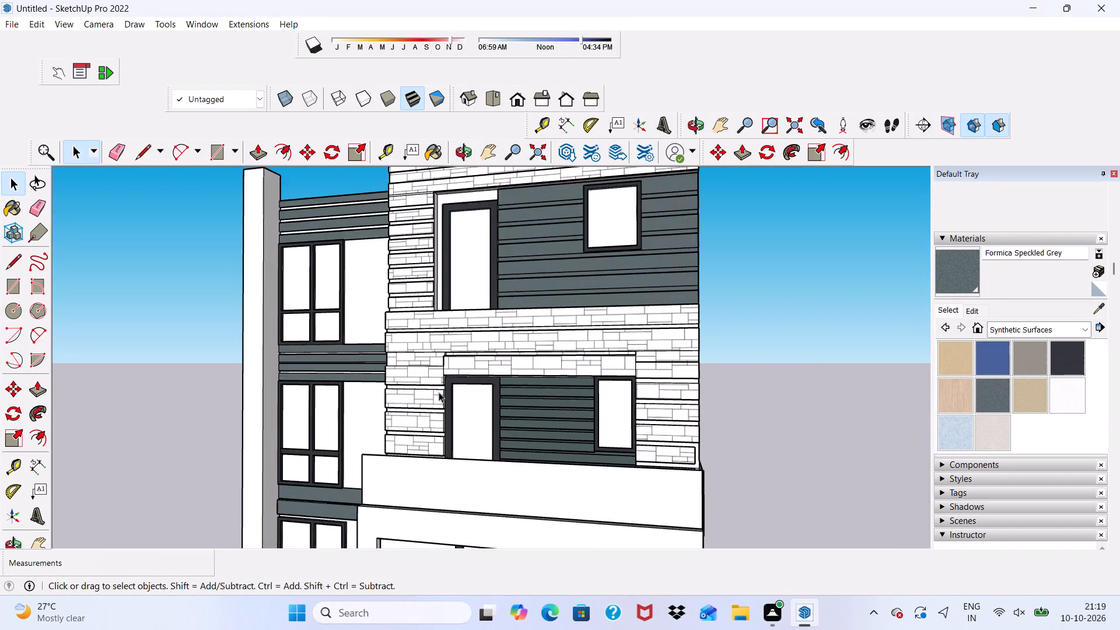
{"action": "scroll", "coordinate": [449, 392], "scroll_direction": "down", "scroll_amount": 3}
{"action": "middle_click_drag", "start_coordinate": [449, 392], "coordinate": [345, 457]}
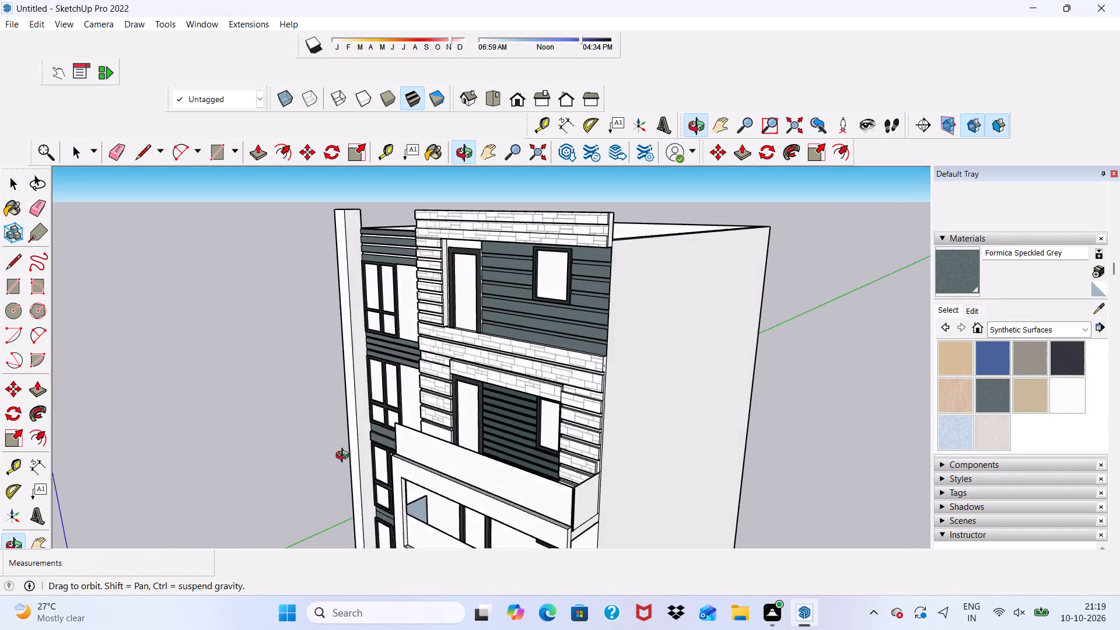
{"action": "middle_click_drag", "start_coordinate": [345, 457], "coordinate": [720, 439]}
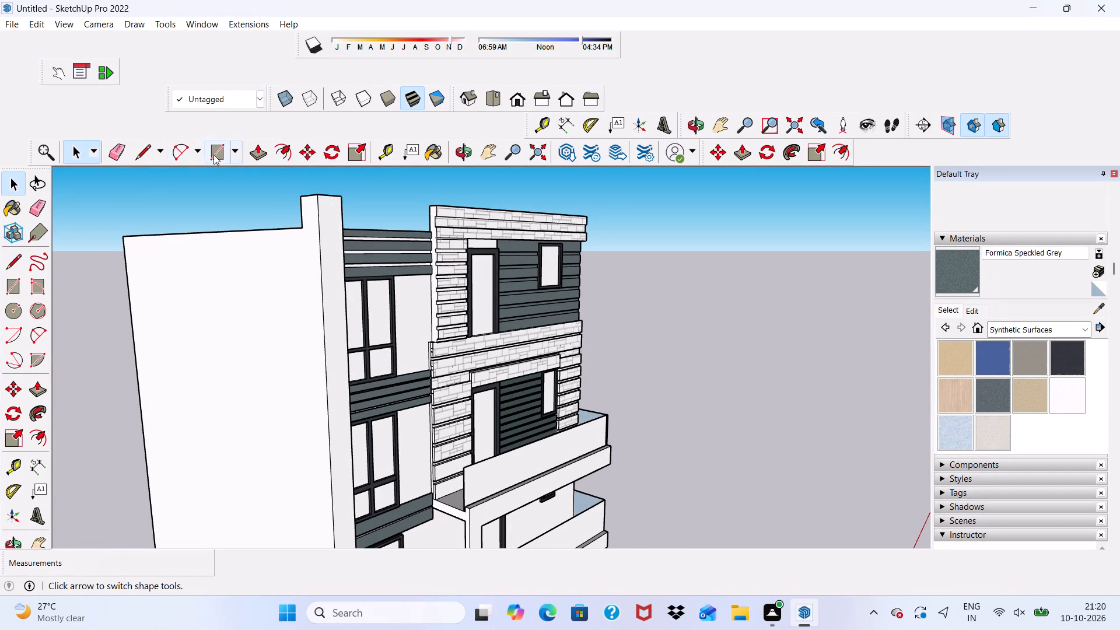
{"action": "left_click", "coordinate": [218, 155]}
{"action": "scroll", "coordinate": [481, 482], "scroll_direction": "up", "scroll_amount": 9}
{"action": "scroll", "coordinate": [406, 523], "scroll_direction": "up", "scroll_amount": 2}
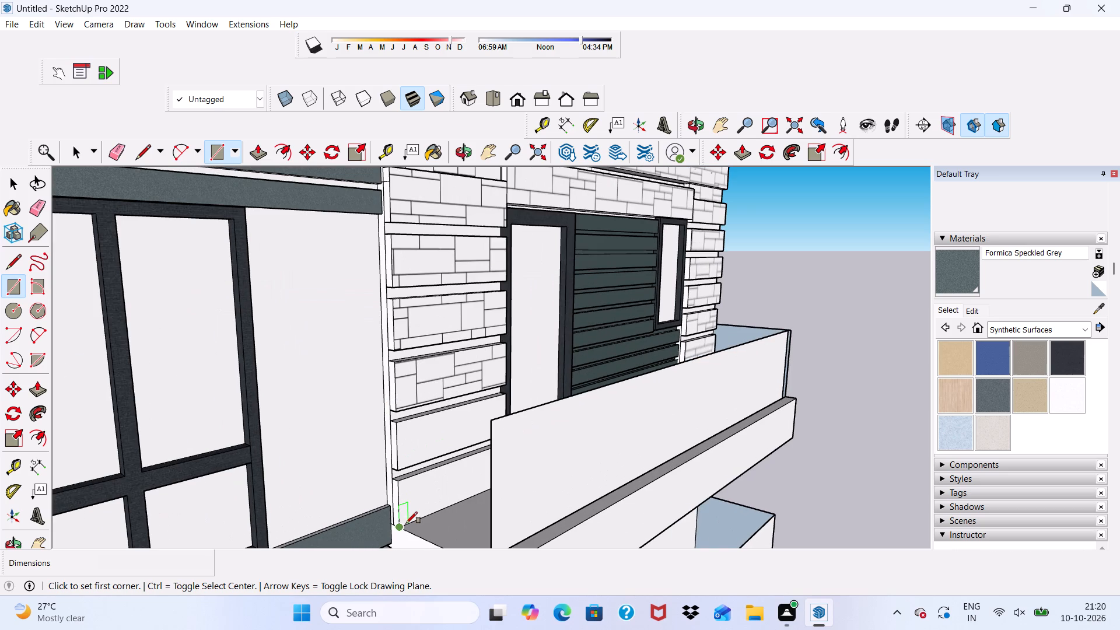
{"action": "left_click", "coordinate": [400, 523]}
{"action": "scroll", "coordinate": [413, 520], "scroll_direction": "down", "scroll_amount": 3}
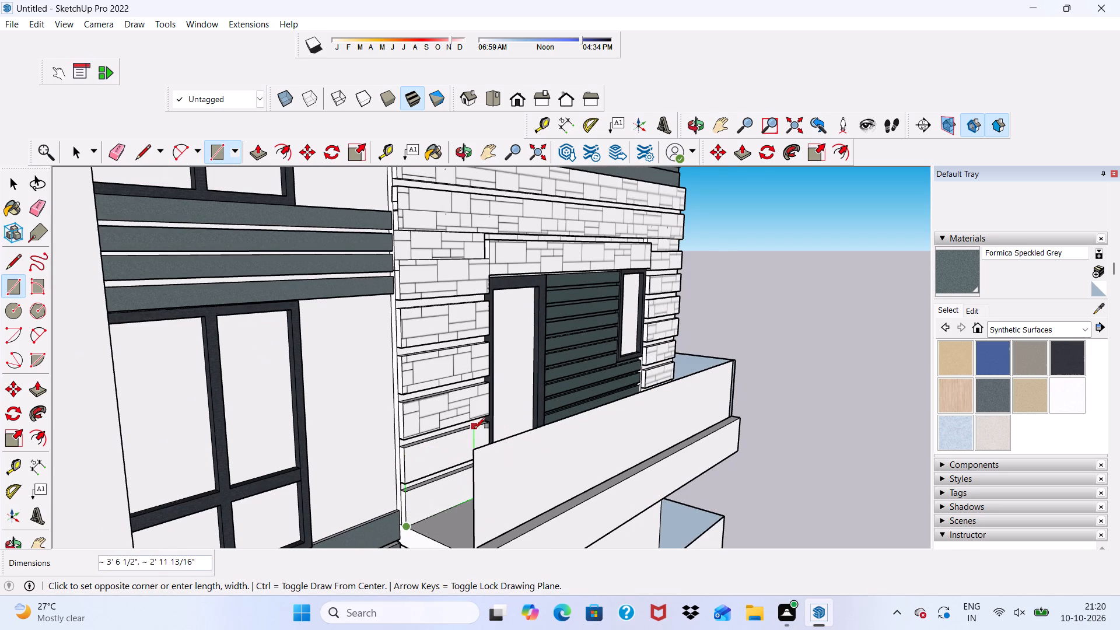
{"action": "scroll", "coordinate": [473, 452], "scroll_direction": "down", "scroll_amount": 1}
{"action": "middle_click_drag", "start_coordinate": [473, 452], "coordinate": [577, 415]}
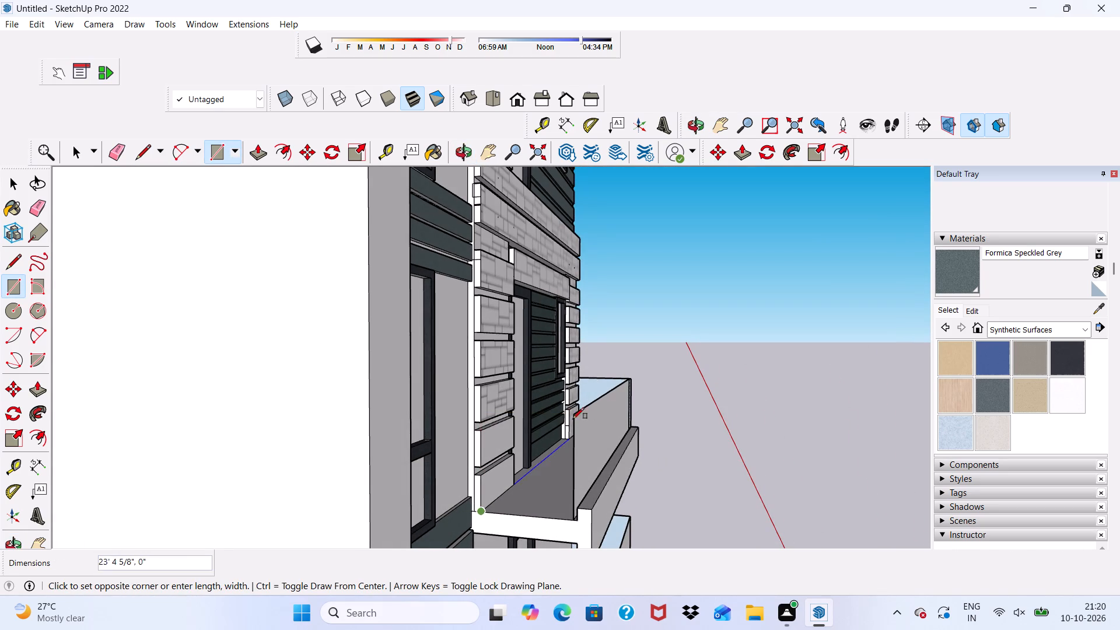
{"action": "left_click", "coordinate": [573, 414]}
{"action": "middle_click_drag", "start_coordinate": [573, 421], "coordinate": [338, 461]}
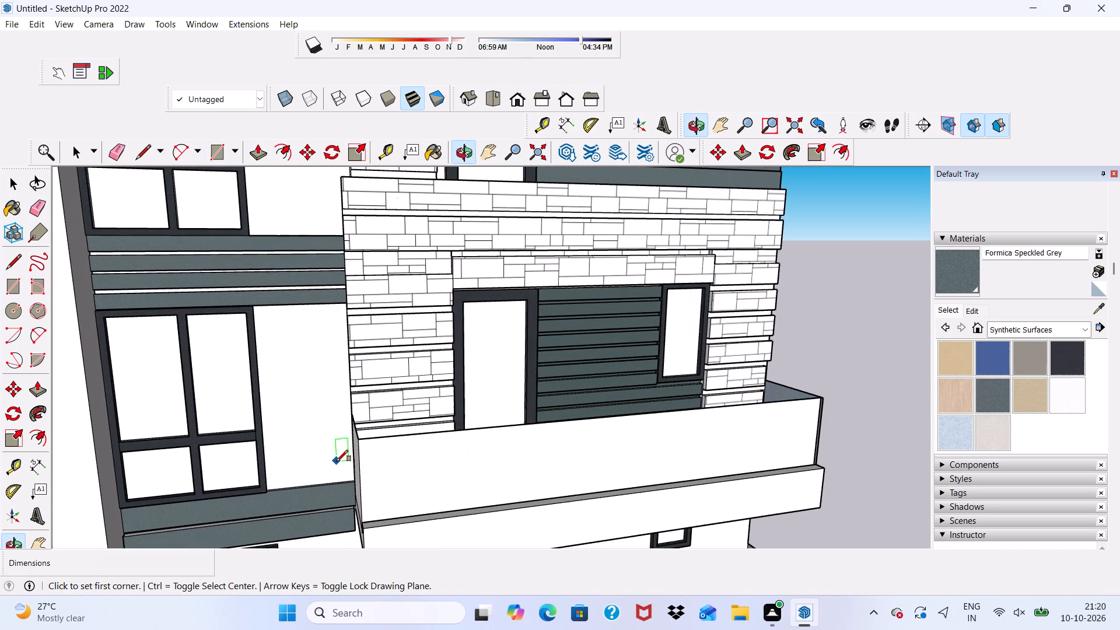
{"action": "scroll", "coordinate": [503, 404], "scroll_direction": "down", "scroll_amount": 10}
{"action": "scroll", "coordinate": [642, 443], "scroll_direction": "down", "scroll_amount": 1}
{"action": "middle_click_drag", "start_coordinate": [640, 448], "coordinate": [452, 400]}
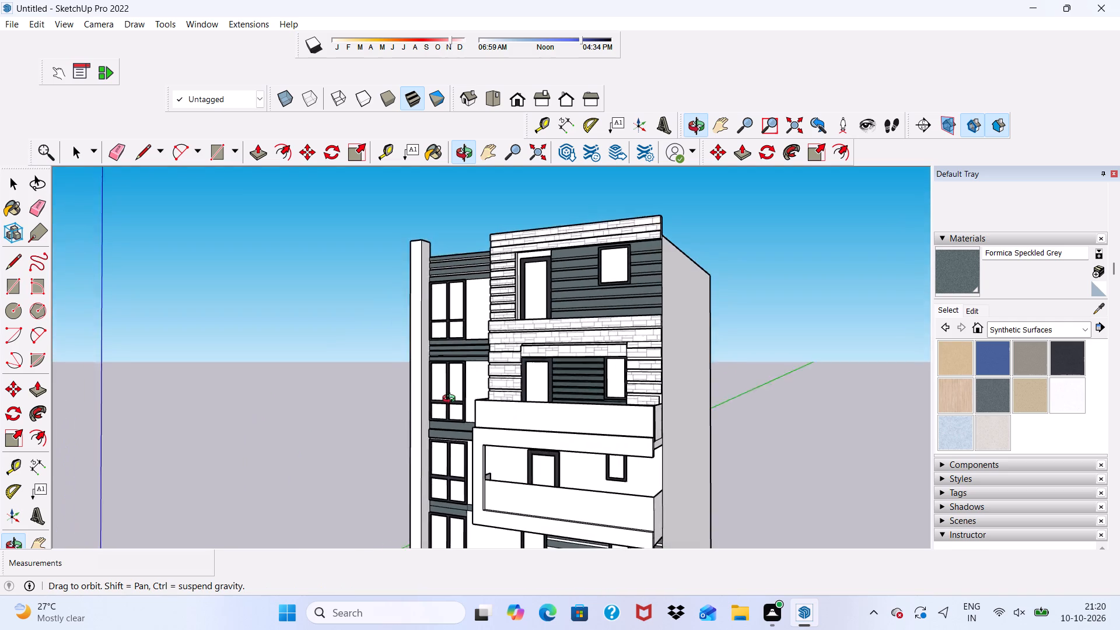
{"action": "middle_click_drag", "start_coordinate": [452, 400], "coordinate": [568, 339]}
{"action": "scroll", "coordinate": [489, 360], "scroll_direction": "down", "scroll_amount": 5}
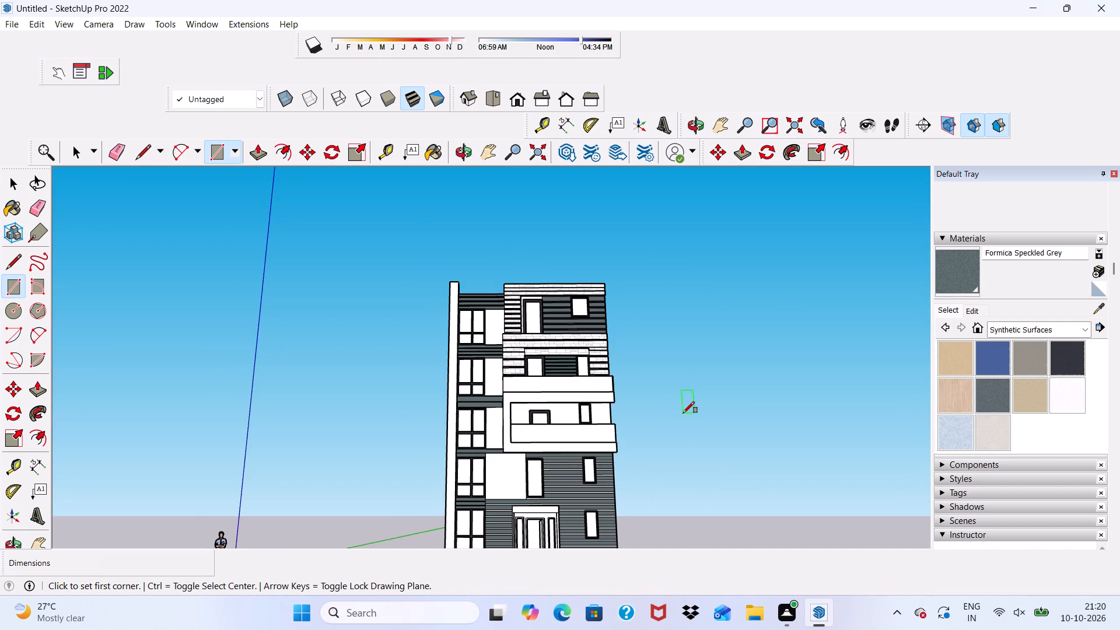
{"action": "key", "text": "space"}
Browse the Patterns material collection and choose the Windmill pattern.
{"action": "scroll", "coordinate": [588, 398], "scroll_direction": "up", "scroll_amount": 5}
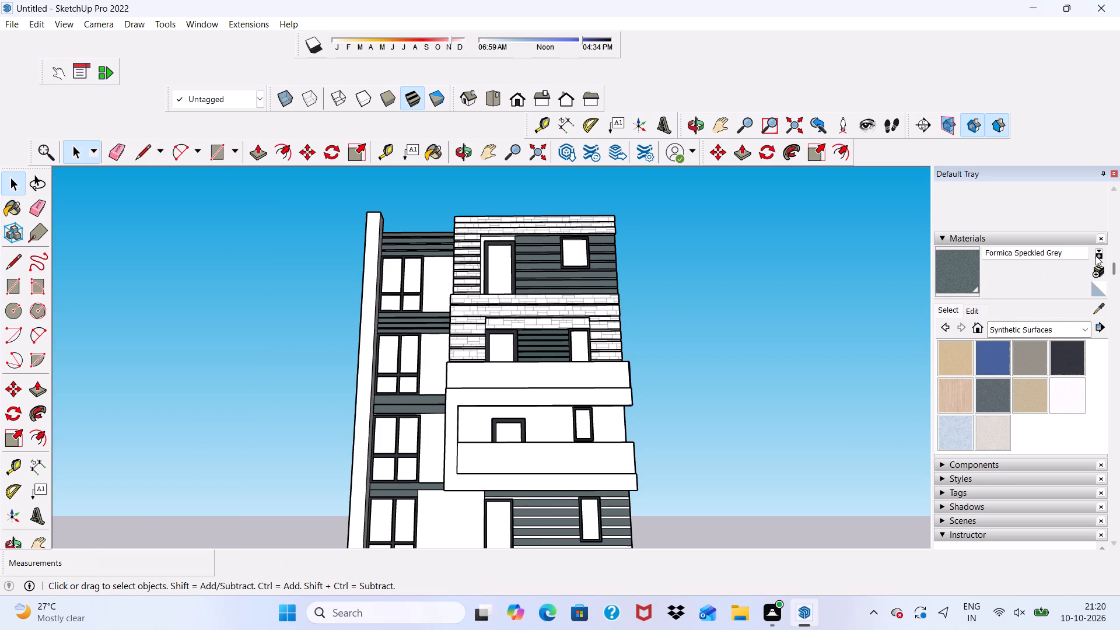
{"action": "left_click", "coordinate": [1087, 330]}
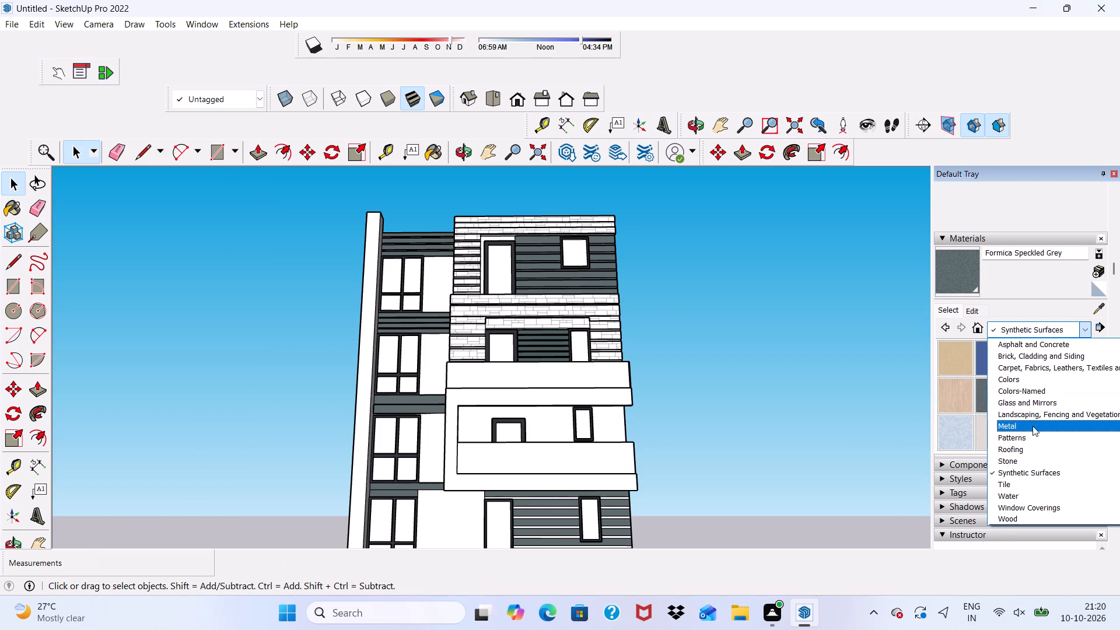
{"action": "left_click", "coordinate": [1027, 438]}
{"action": "scroll", "coordinate": [986, 389], "scroll_direction": "down", "scroll_amount": 8}
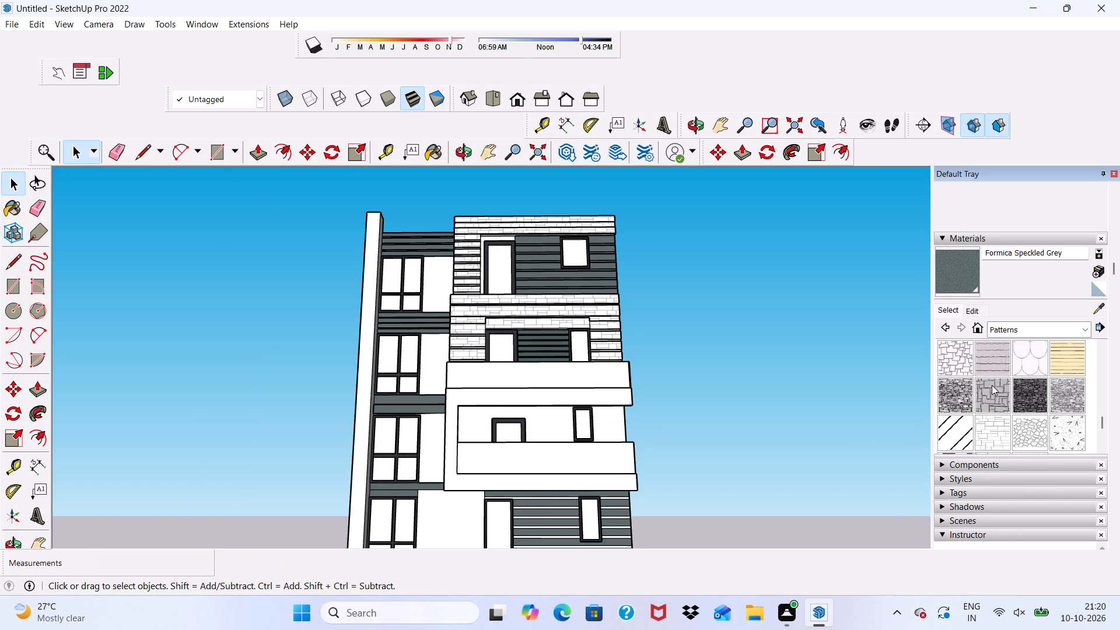
{"action": "scroll", "coordinate": [989, 428], "scroll_direction": "down", "scroll_amount": 2}
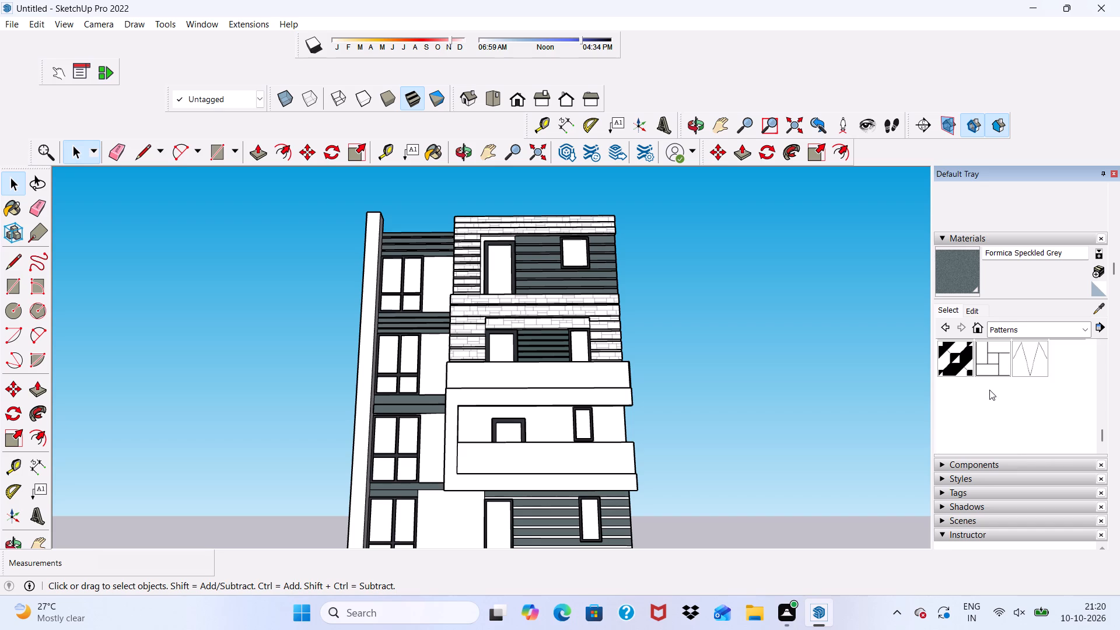
{"action": "scroll", "coordinate": [989, 390], "scroll_direction": "up", "scroll_amount": 1}
{"action": "left_click", "coordinate": [989, 390]}
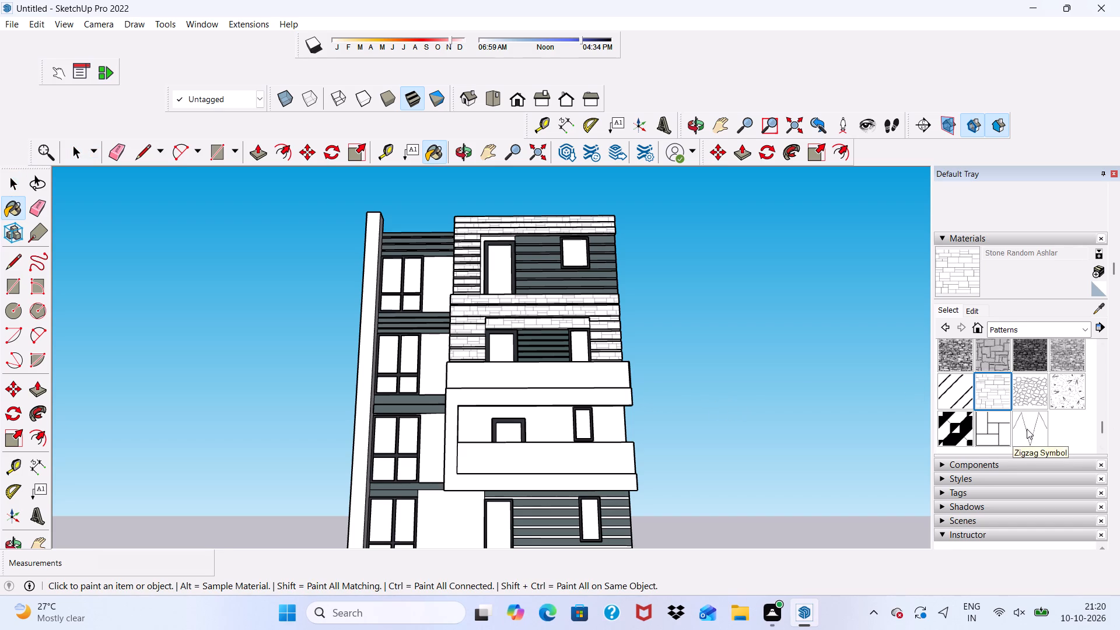
{"action": "left_click", "coordinate": [986, 432]}
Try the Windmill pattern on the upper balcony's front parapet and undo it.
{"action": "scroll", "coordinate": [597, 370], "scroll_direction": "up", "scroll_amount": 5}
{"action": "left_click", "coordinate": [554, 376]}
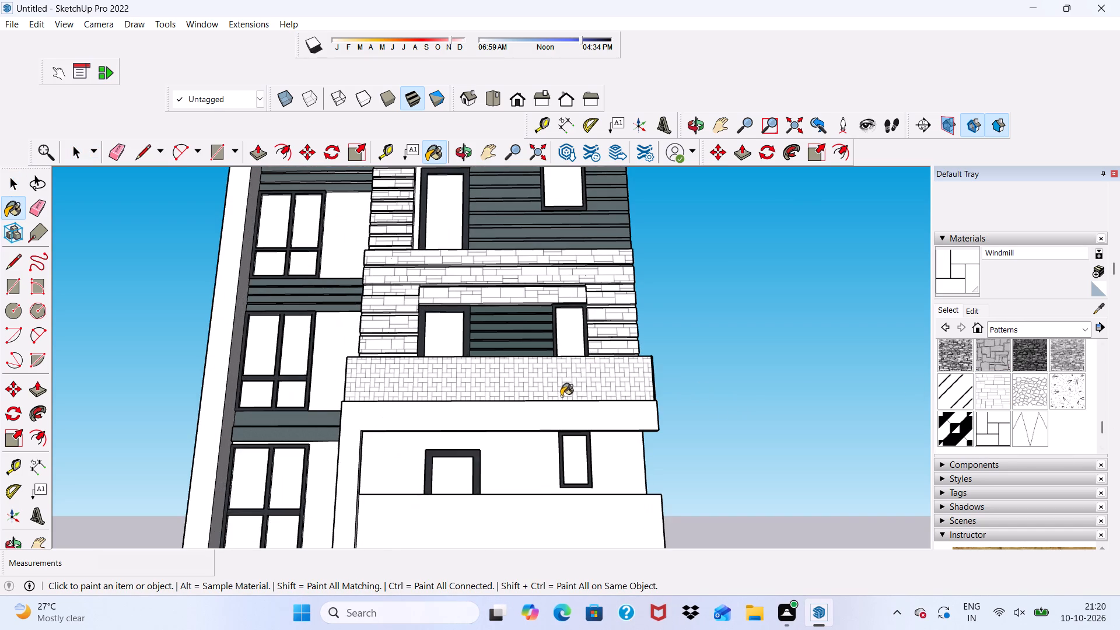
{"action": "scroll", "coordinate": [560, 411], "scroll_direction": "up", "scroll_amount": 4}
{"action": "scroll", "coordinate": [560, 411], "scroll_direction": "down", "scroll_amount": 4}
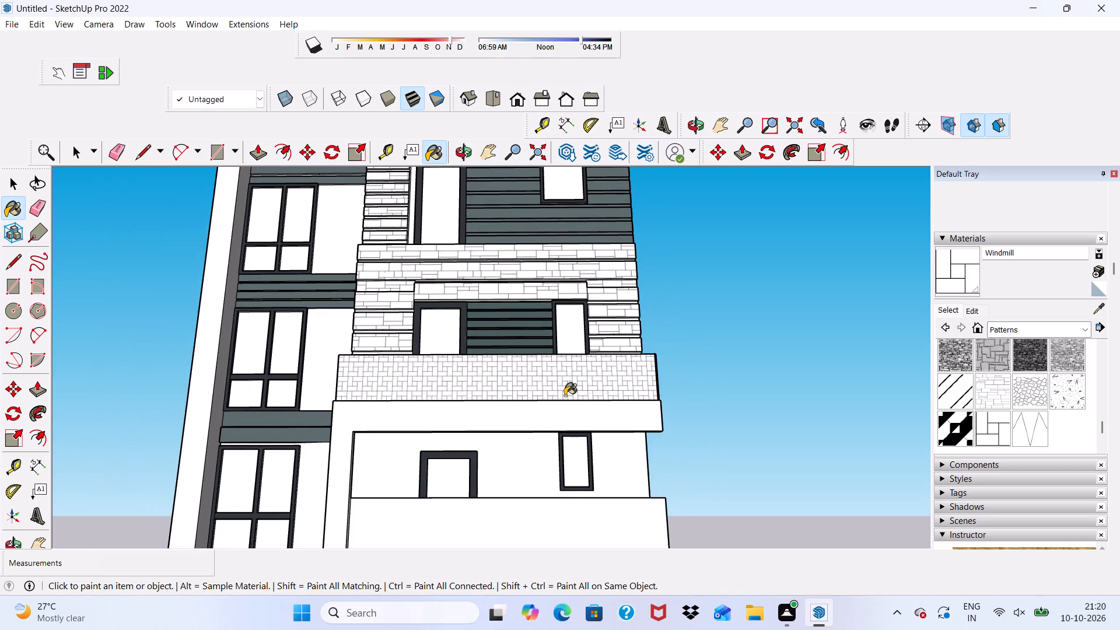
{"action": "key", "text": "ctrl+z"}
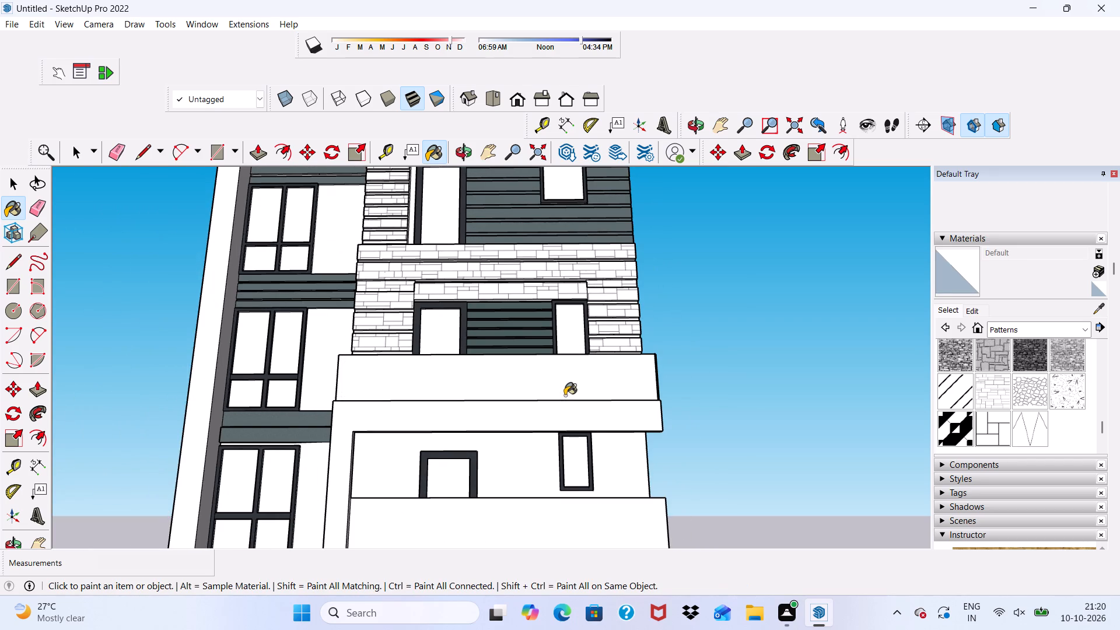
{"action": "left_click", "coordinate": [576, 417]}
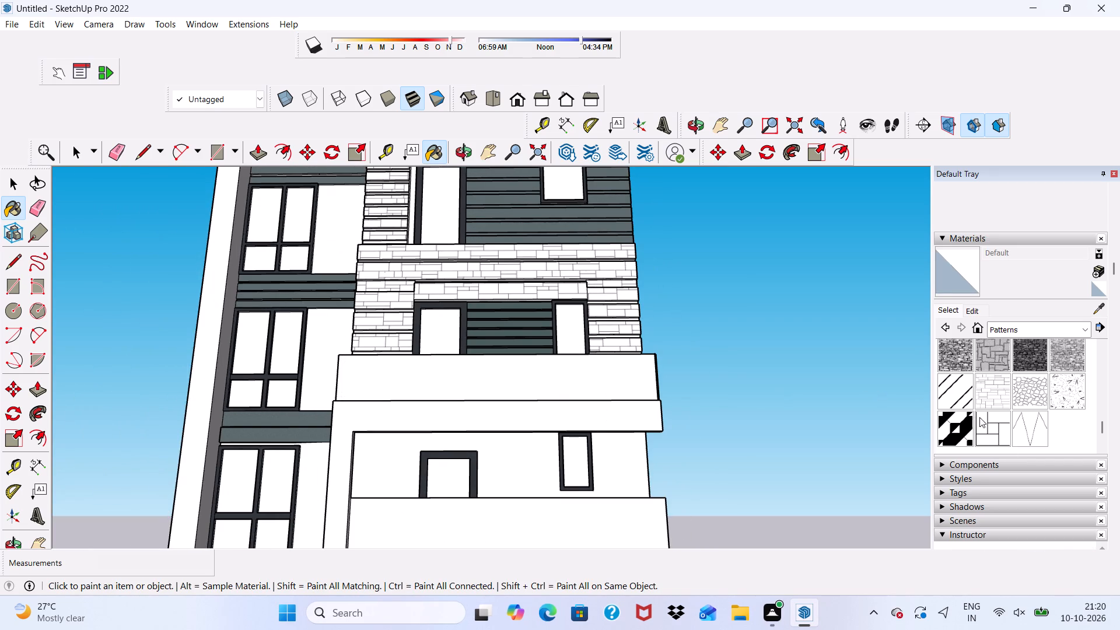
Paint the front face of the C-shaped band framing the two balconies with the Windmill pattern.
{"action": "left_click", "coordinate": [993, 425]}
{"action": "scroll", "coordinate": [587, 377], "scroll_direction": "up", "scroll_amount": 4}
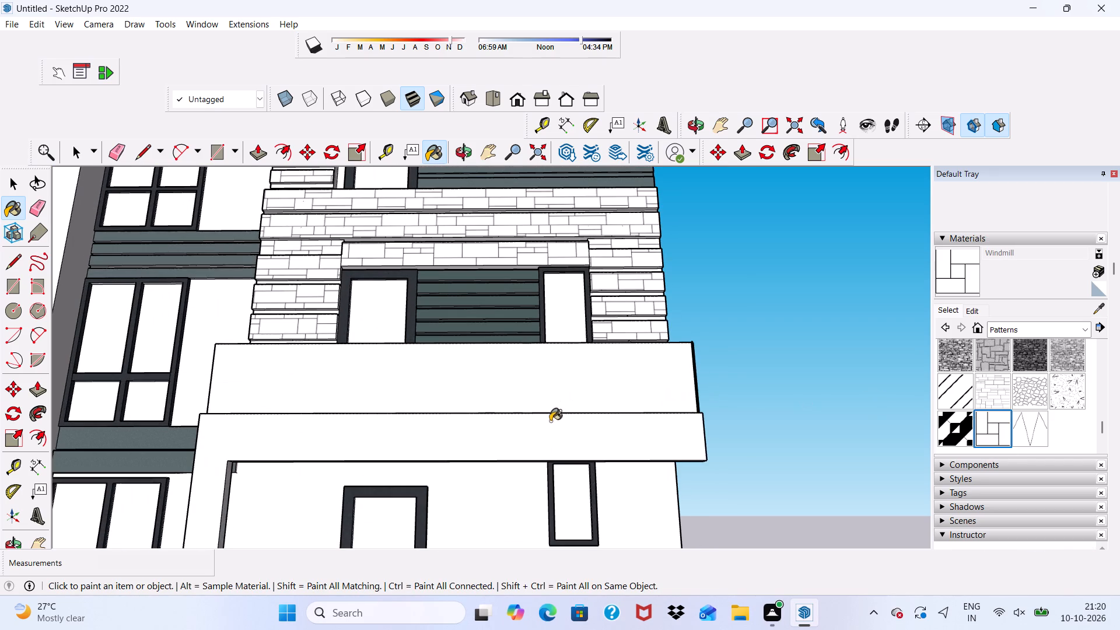
{"action": "left_click", "coordinate": [545, 431]}
Paint the narrow ledge on top of the band's bottom strip, below the lower balcony parapet, with Windmill.
{"action": "scroll", "coordinate": [545, 402], "scroll_direction": "down", "scroll_amount": 5}
{"action": "scroll", "coordinate": [502, 453], "scroll_direction": "down", "scroll_amount": 5}
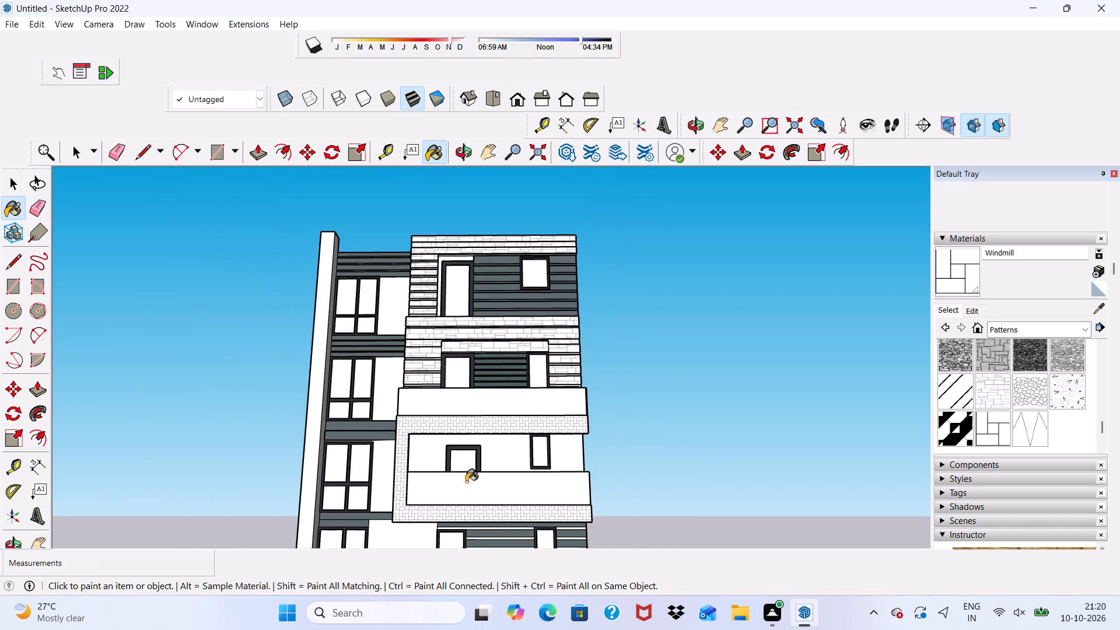
{"action": "scroll", "coordinate": [474, 460], "scroll_direction": "down", "scroll_amount": 3}
{"action": "middle_click_drag", "start_coordinate": [556, 447], "coordinate": [317, 567]}
{"action": "scroll", "coordinate": [526, 530], "scroll_direction": "up", "scroll_amount": 6}
{"action": "middle_click_drag", "start_coordinate": [456, 473], "coordinate": [695, 475]}
{"action": "scroll", "coordinate": [684, 477], "scroll_direction": "up", "scroll_amount": 10}
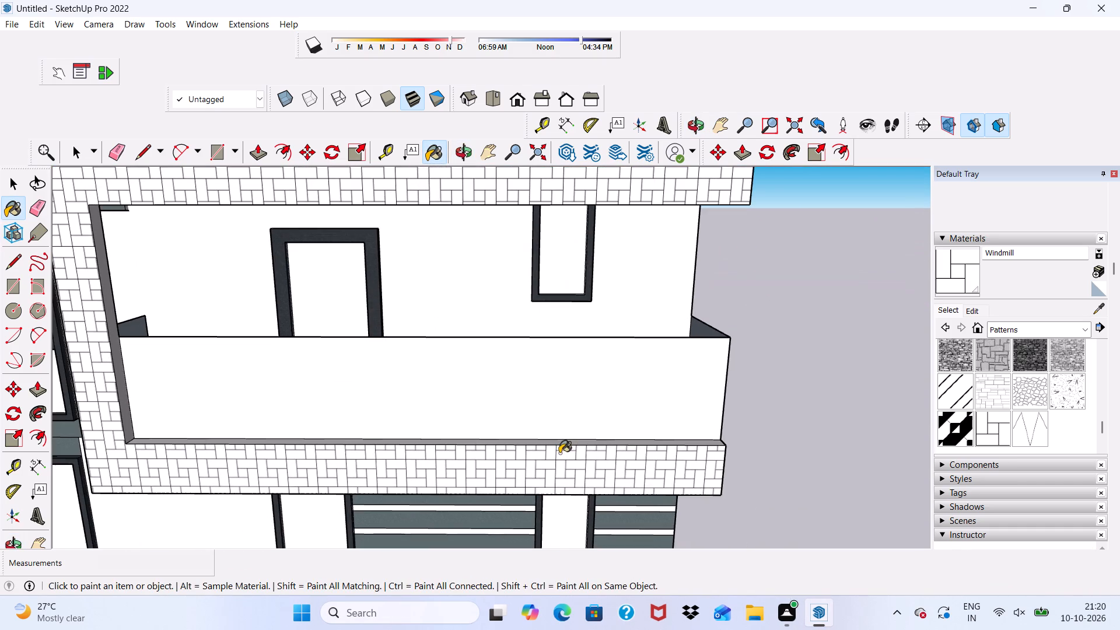
{"action": "middle_click", "coordinate": [490, 551]}
{"action": "scroll", "coordinate": [473, 445], "scroll_direction": "up", "scroll_amount": 7}
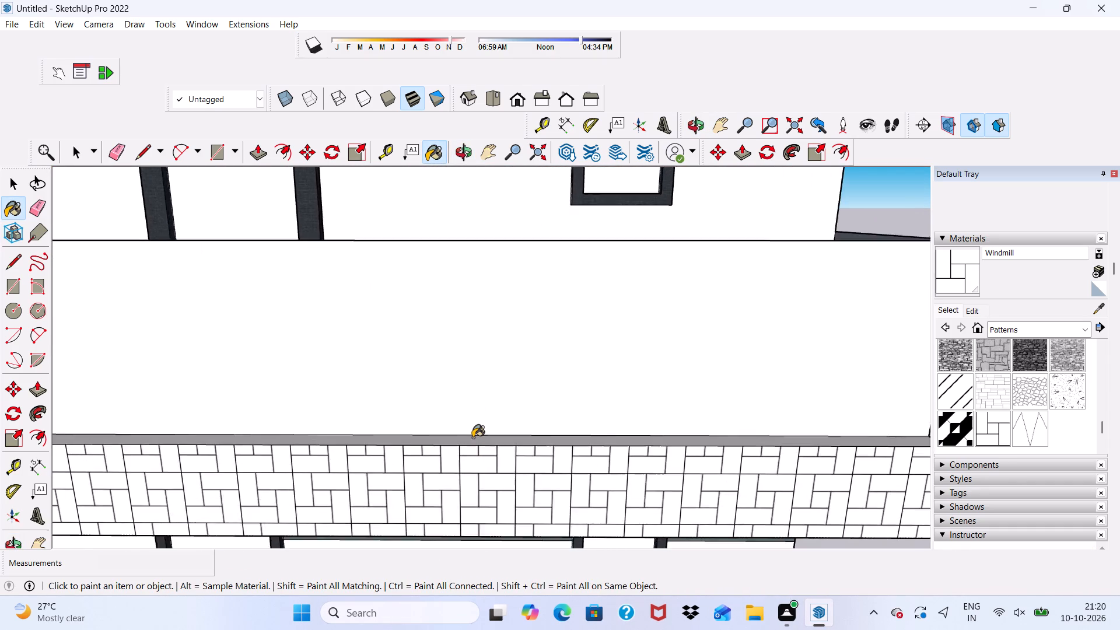
{"action": "scroll", "coordinate": [473, 437], "scroll_direction": "up", "scroll_amount": 2}
{"action": "left_click", "coordinate": [473, 437]}
Paint the inner vertical side face of the balcony band with the Windmill pattern.
{"action": "scroll", "coordinate": [473, 437], "scroll_direction": "down", "scroll_amount": 5}
{"action": "scroll", "coordinate": [675, 435], "scroll_direction": "down", "scroll_amount": 4}
{"action": "middle_click_drag", "start_coordinate": [695, 455], "coordinate": [646, 468]}
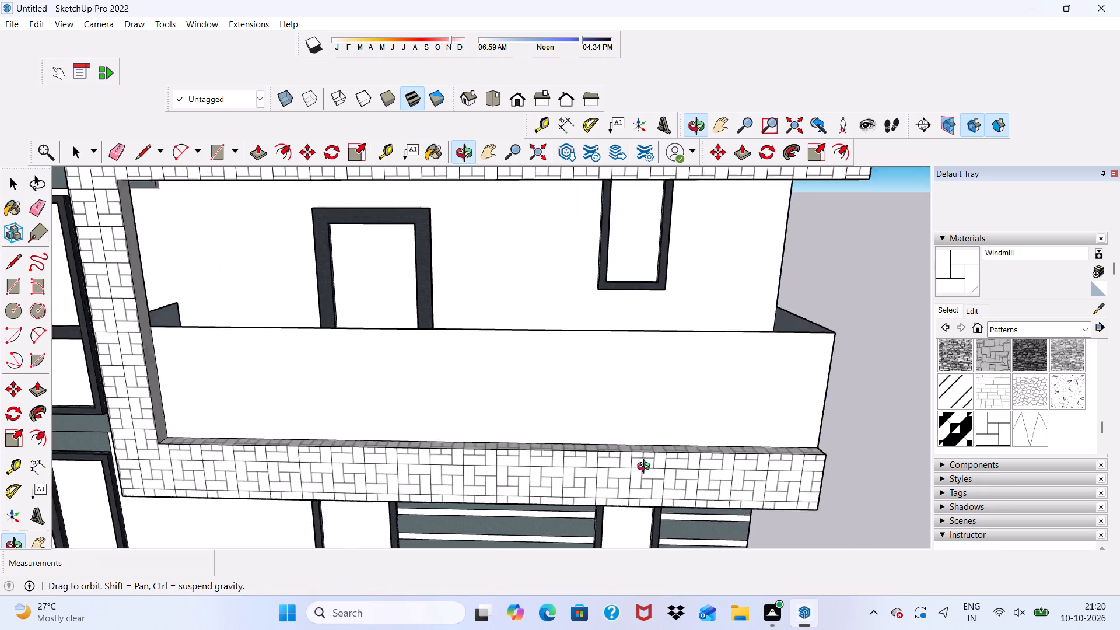
{"action": "middle_click_drag", "start_coordinate": [646, 468], "coordinate": [465, 367]}
{"action": "scroll", "coordinate": [372, 309], "scroll_direction": "up", "scroll_amount": 14}
{"action": "scroll", "coordinate": [219, 314], "scroll_direction": "down", "scroll_amount": 1}
{"action": "left_click", "coordinate": [210, 317]}
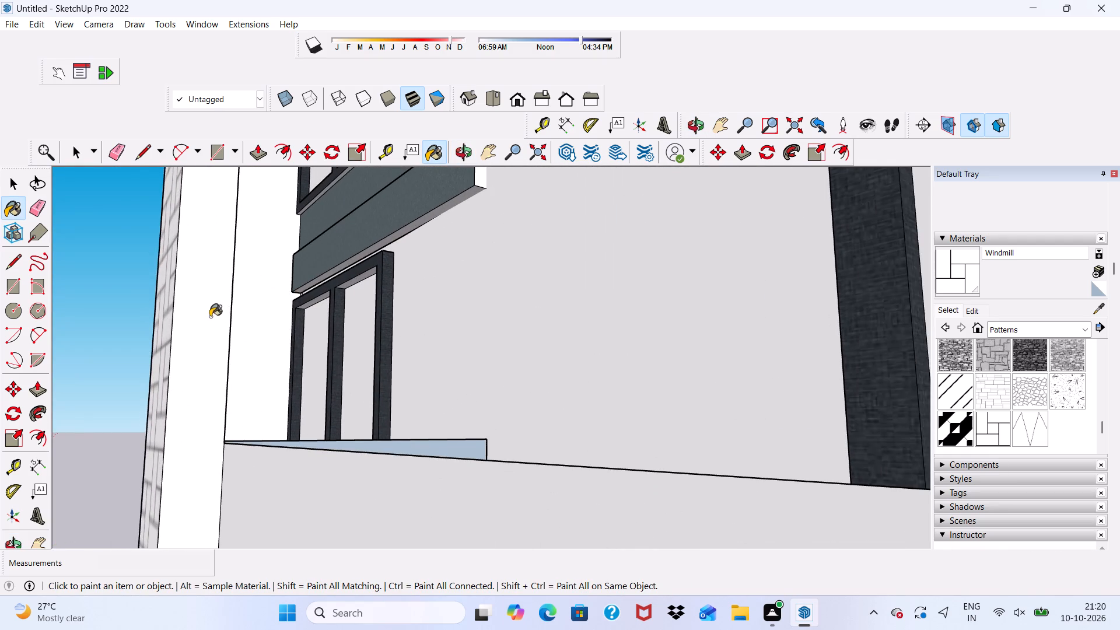
Paint the narrow underside of the band's top strip, above the lower balcony opening, with Windmill.
{"action": "scroll", "coordinate": [216, 347], "scroll_direction": "down", "scroll_amount": 11}
{"action": "middle_click_drag", "start_coordinate": [380, 431], "coordinate": [580, 430]}
{"action": "scroll", "coordinate": [470, 184], "scroll_direction": "up", "scroll_amount": 5}
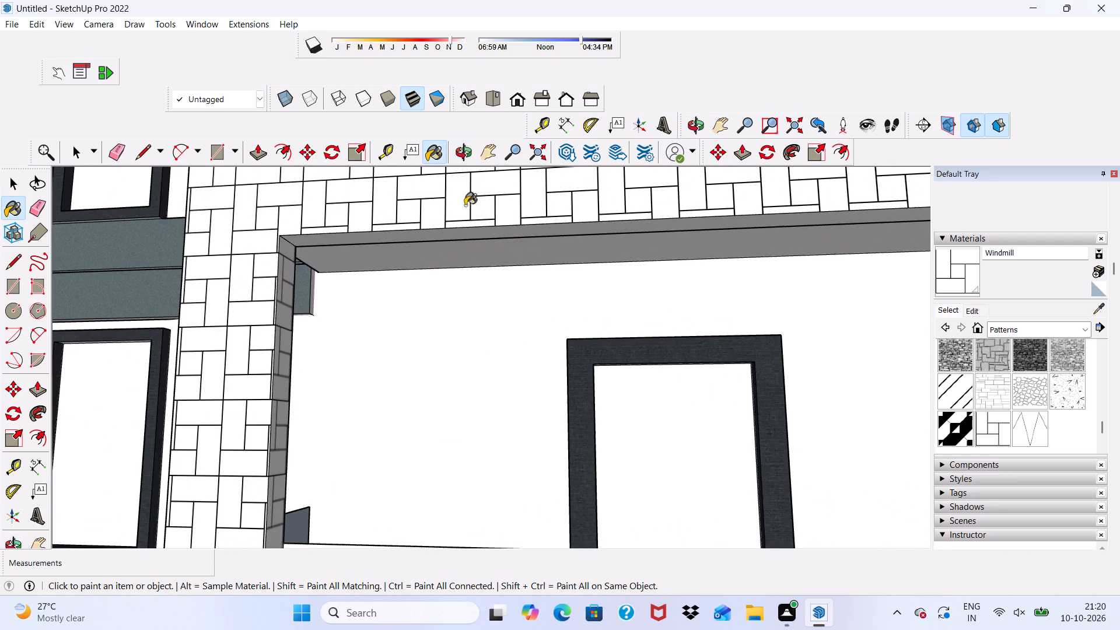
{"action": "middle_click_drag", "start_coordinate": [457, 227], "coordinate": [464, 181]}
{"action": "scroll", "coordinate": [464, 181], "scroll_direction": "up", "scroll_amount": 5}
{"action": "left_click", "coordinate": [462, 181]}
{"action": "scroll", "coordinate": [453, 206], "scroll_direction": "down", "scroll_amount": 4}
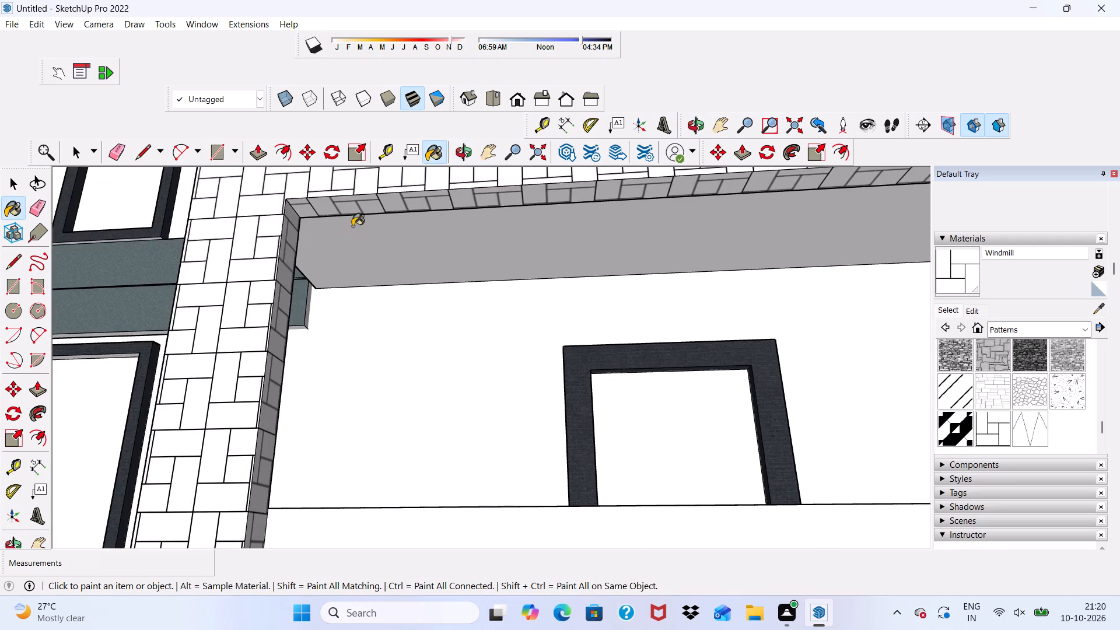
{"action": "scroll", "coordinate": [336, 242], "scroll_direction": "down", "scroll_amount": 12}
{"action": "middle_click_drag", "start_coordinate": [453, 302], "coordinate": [555, 440]}
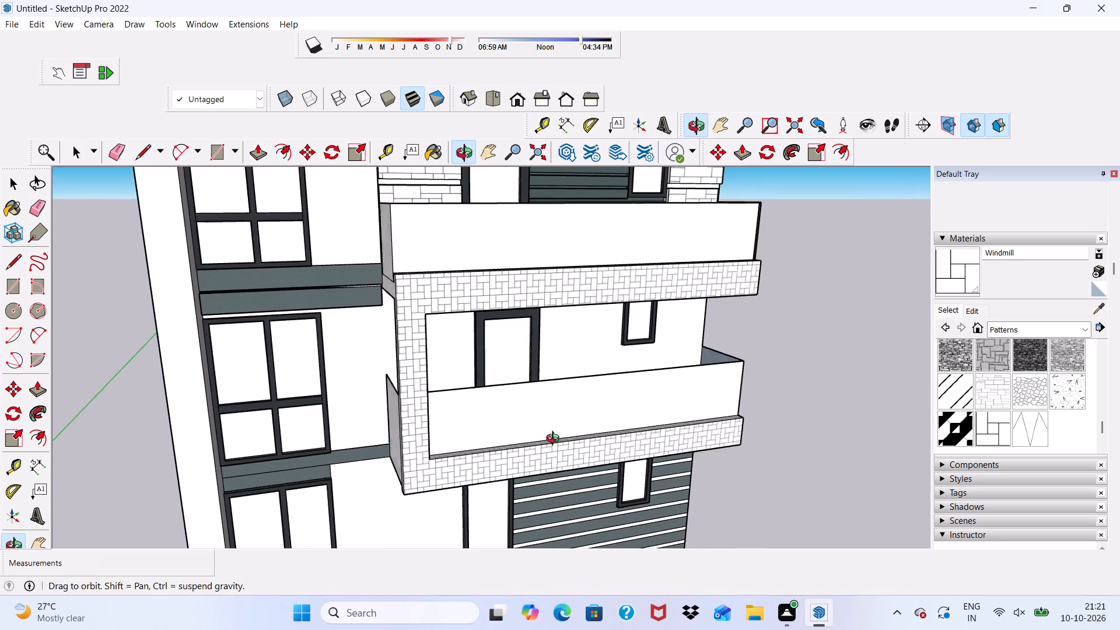
{"action": "middle_click_drag", "start_coordinate": [555, 440], "coordinate": [438, 384]}
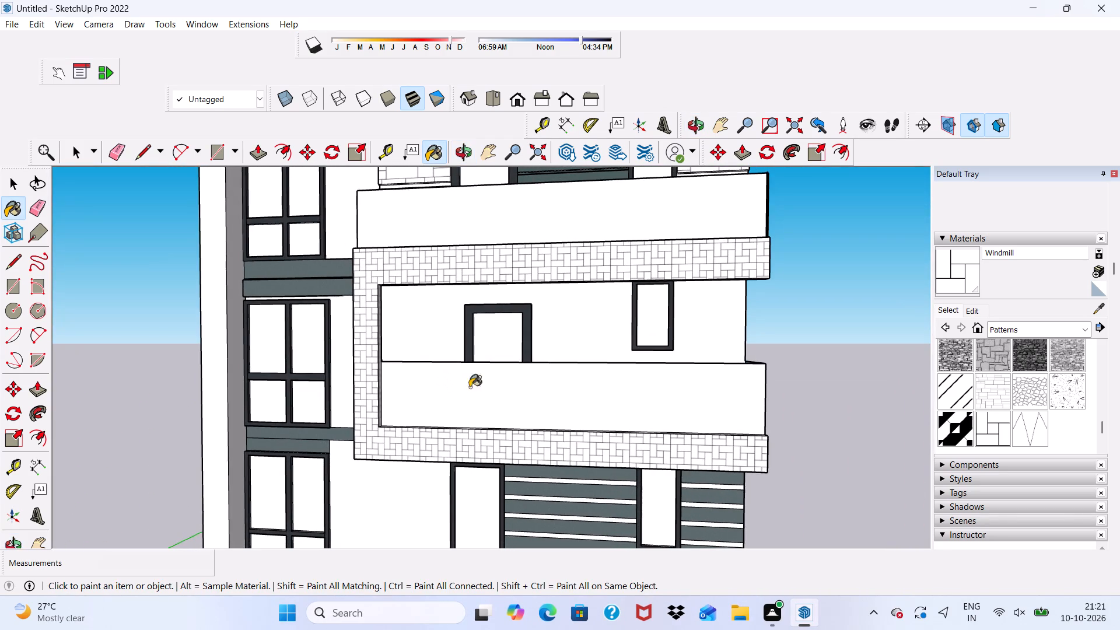
{"action": "key", "text": "space"}
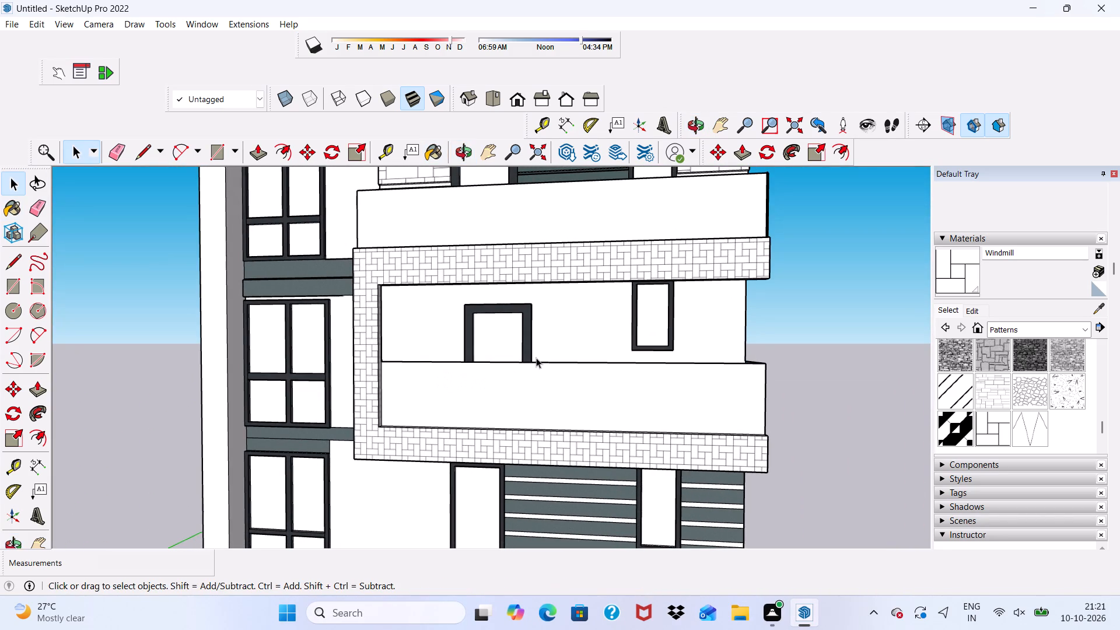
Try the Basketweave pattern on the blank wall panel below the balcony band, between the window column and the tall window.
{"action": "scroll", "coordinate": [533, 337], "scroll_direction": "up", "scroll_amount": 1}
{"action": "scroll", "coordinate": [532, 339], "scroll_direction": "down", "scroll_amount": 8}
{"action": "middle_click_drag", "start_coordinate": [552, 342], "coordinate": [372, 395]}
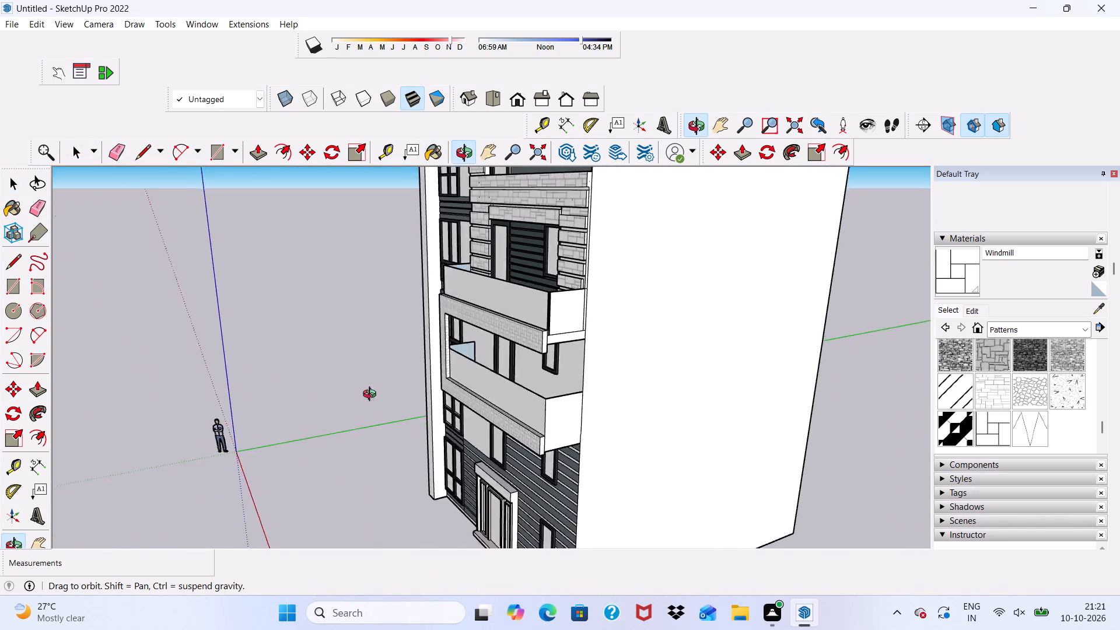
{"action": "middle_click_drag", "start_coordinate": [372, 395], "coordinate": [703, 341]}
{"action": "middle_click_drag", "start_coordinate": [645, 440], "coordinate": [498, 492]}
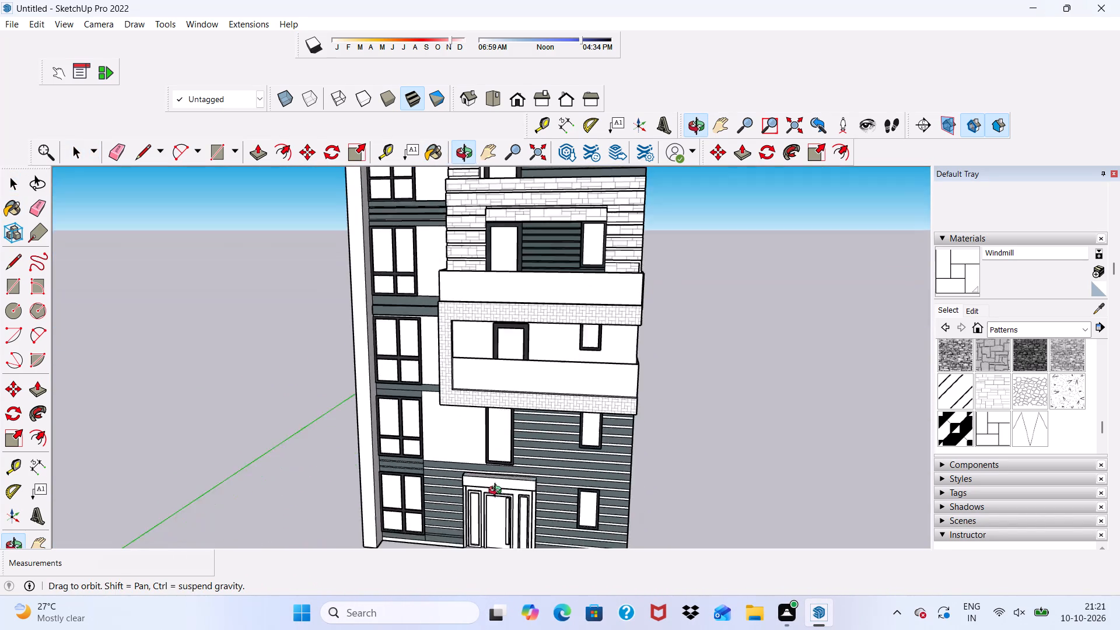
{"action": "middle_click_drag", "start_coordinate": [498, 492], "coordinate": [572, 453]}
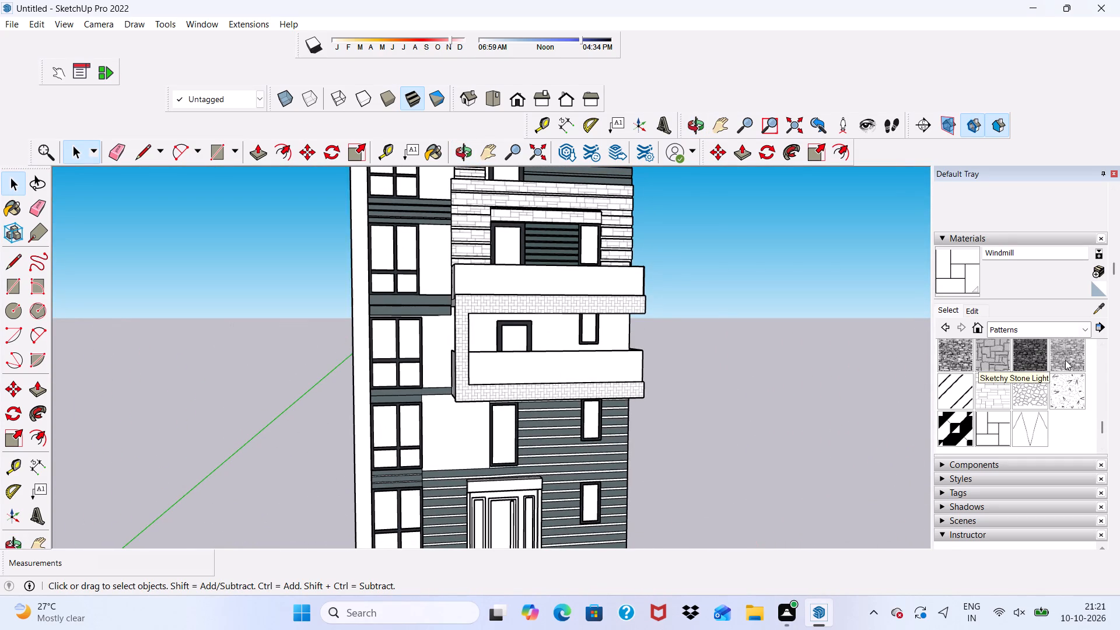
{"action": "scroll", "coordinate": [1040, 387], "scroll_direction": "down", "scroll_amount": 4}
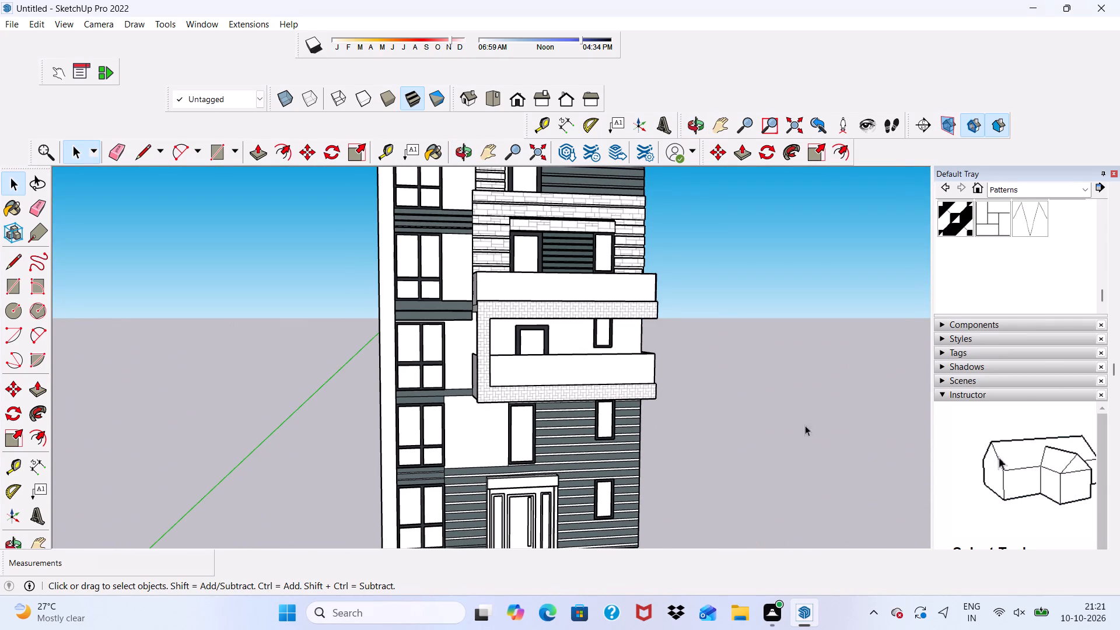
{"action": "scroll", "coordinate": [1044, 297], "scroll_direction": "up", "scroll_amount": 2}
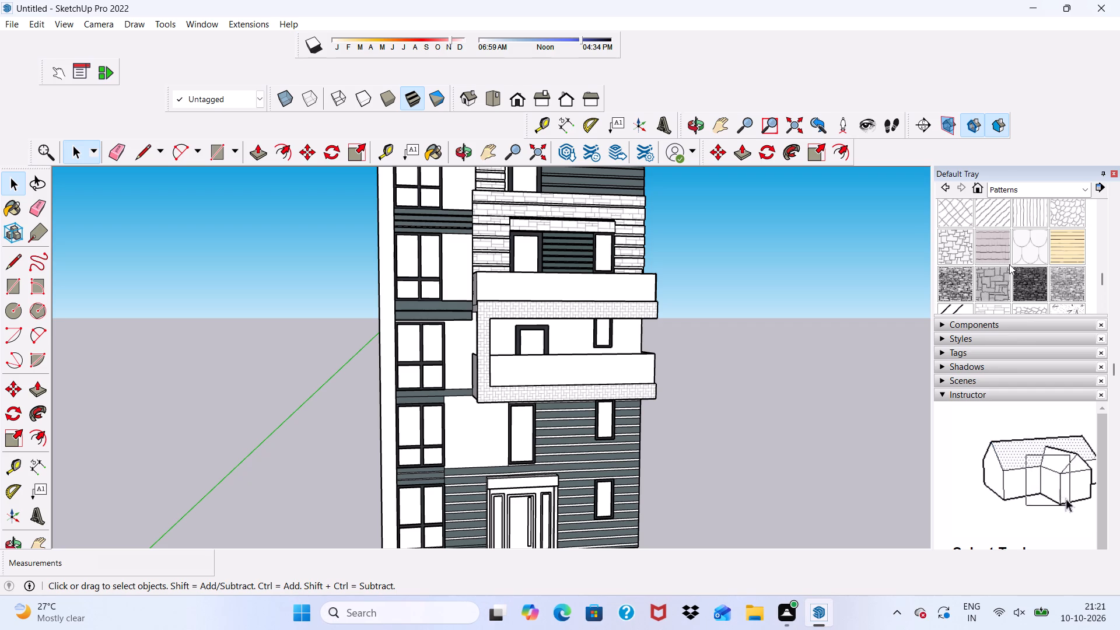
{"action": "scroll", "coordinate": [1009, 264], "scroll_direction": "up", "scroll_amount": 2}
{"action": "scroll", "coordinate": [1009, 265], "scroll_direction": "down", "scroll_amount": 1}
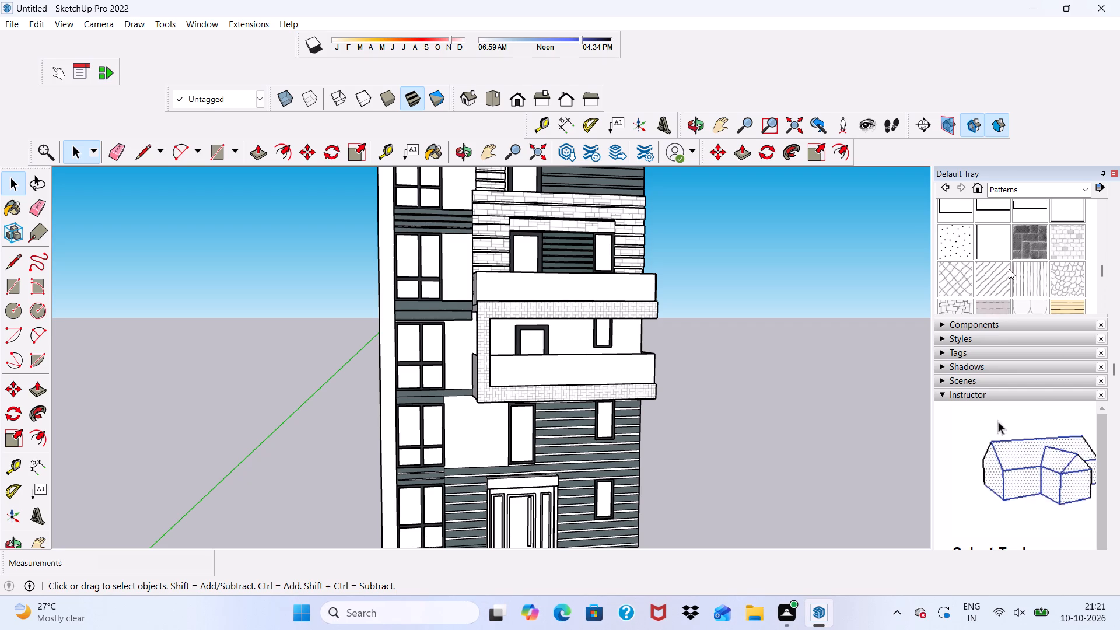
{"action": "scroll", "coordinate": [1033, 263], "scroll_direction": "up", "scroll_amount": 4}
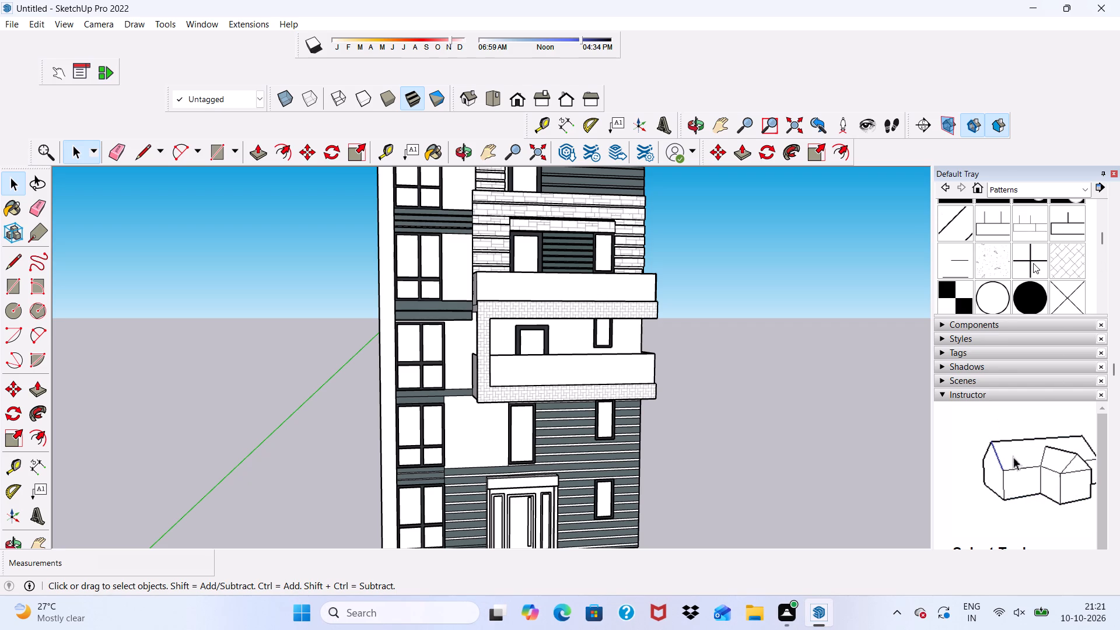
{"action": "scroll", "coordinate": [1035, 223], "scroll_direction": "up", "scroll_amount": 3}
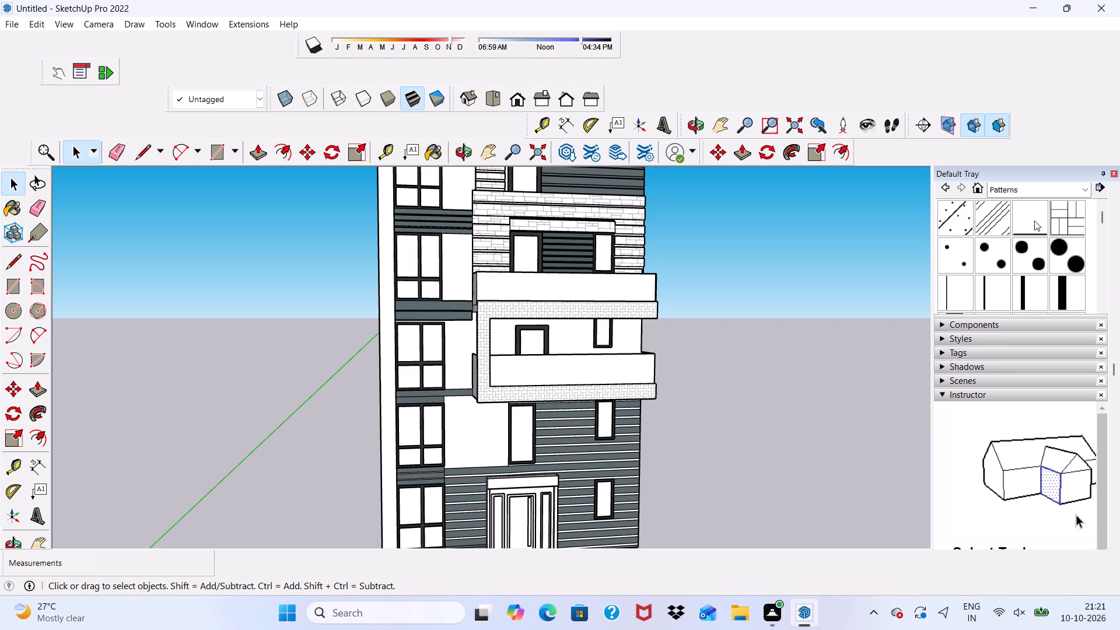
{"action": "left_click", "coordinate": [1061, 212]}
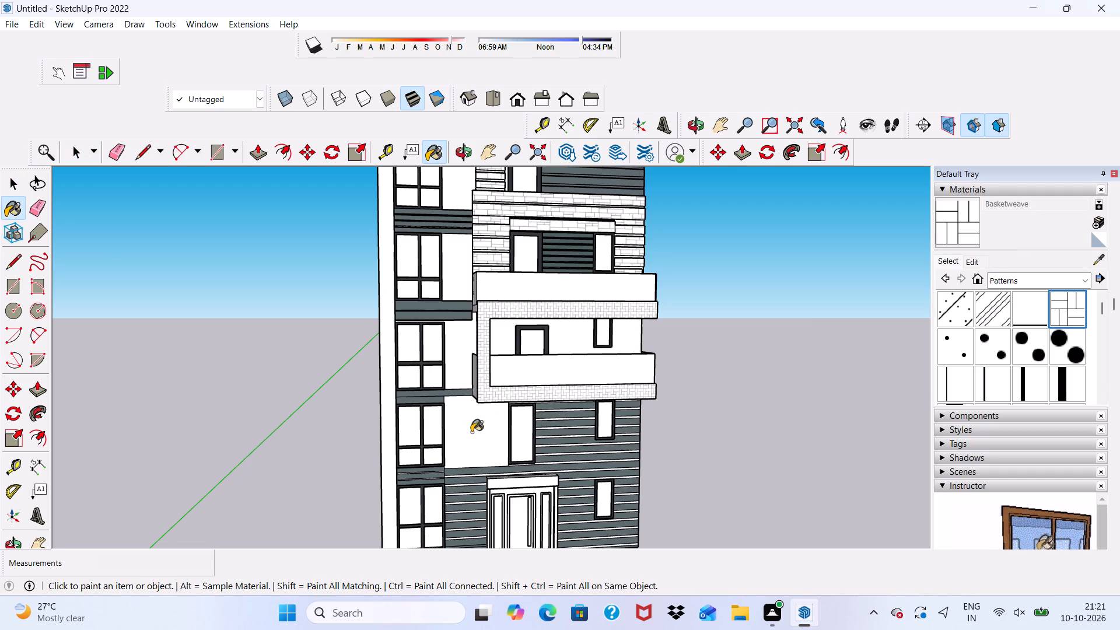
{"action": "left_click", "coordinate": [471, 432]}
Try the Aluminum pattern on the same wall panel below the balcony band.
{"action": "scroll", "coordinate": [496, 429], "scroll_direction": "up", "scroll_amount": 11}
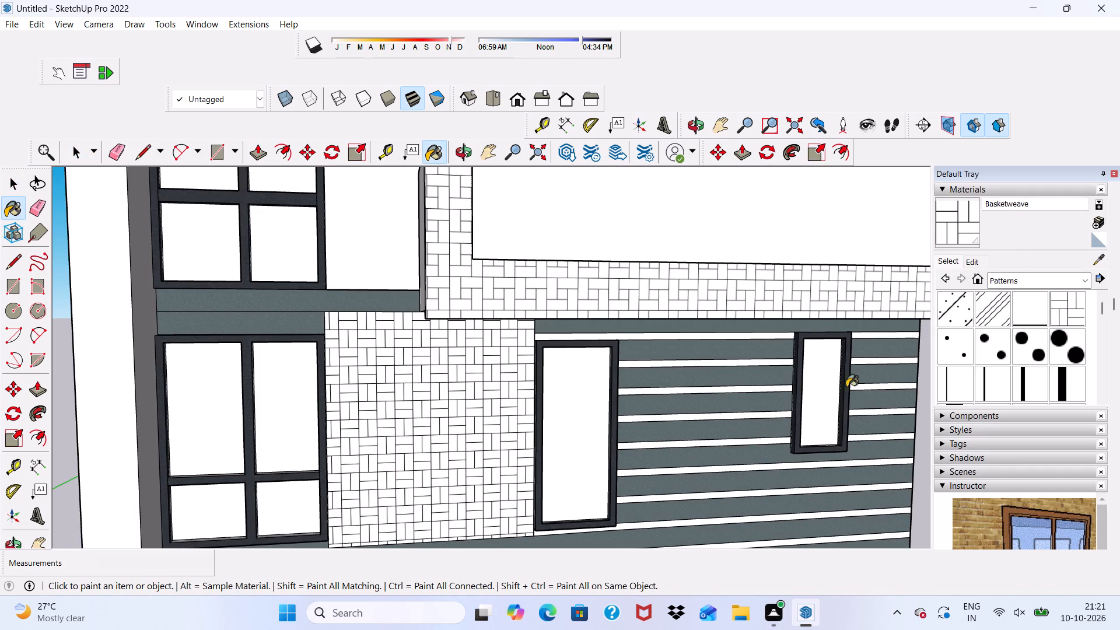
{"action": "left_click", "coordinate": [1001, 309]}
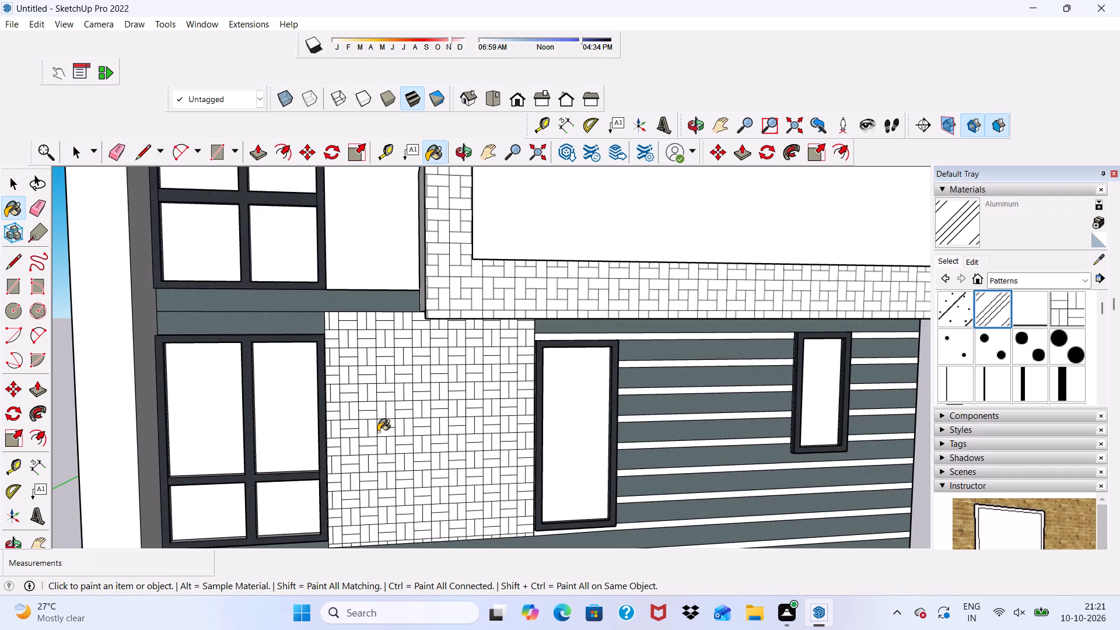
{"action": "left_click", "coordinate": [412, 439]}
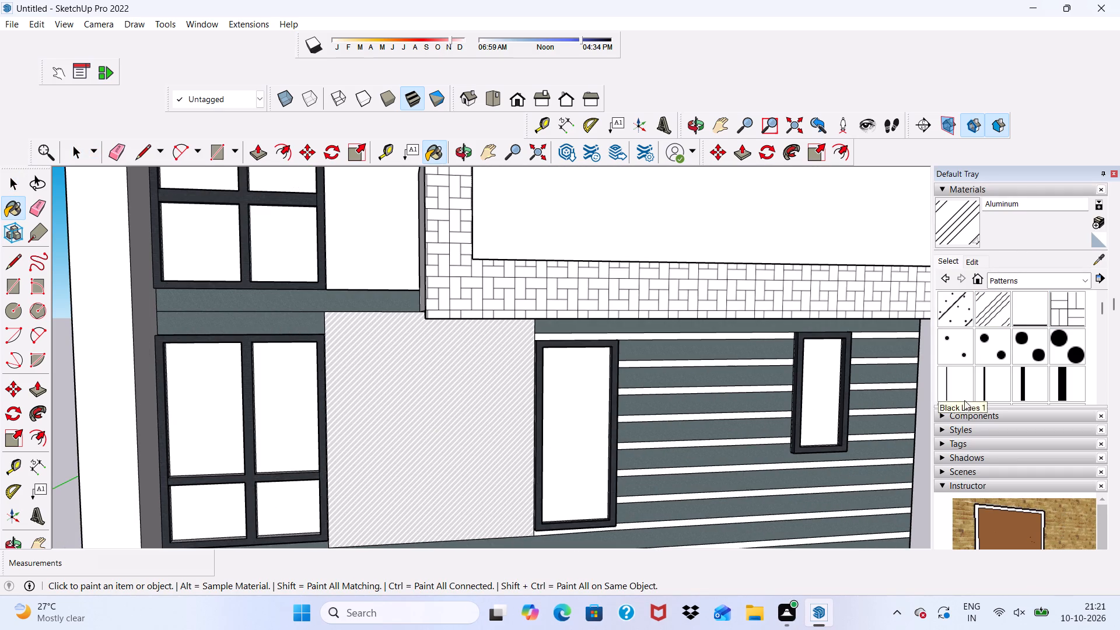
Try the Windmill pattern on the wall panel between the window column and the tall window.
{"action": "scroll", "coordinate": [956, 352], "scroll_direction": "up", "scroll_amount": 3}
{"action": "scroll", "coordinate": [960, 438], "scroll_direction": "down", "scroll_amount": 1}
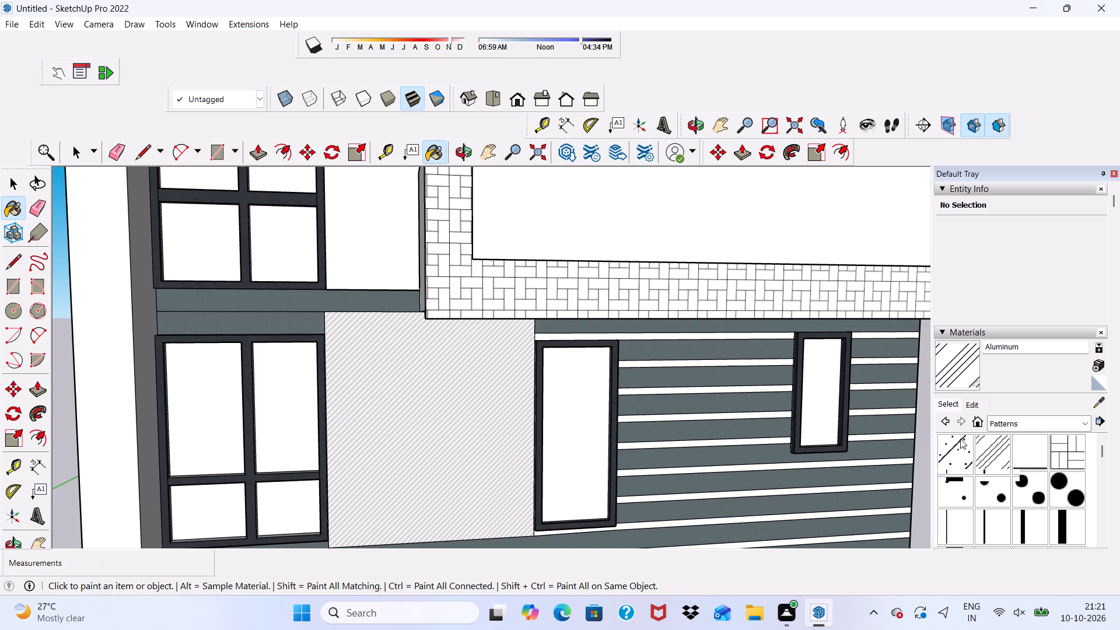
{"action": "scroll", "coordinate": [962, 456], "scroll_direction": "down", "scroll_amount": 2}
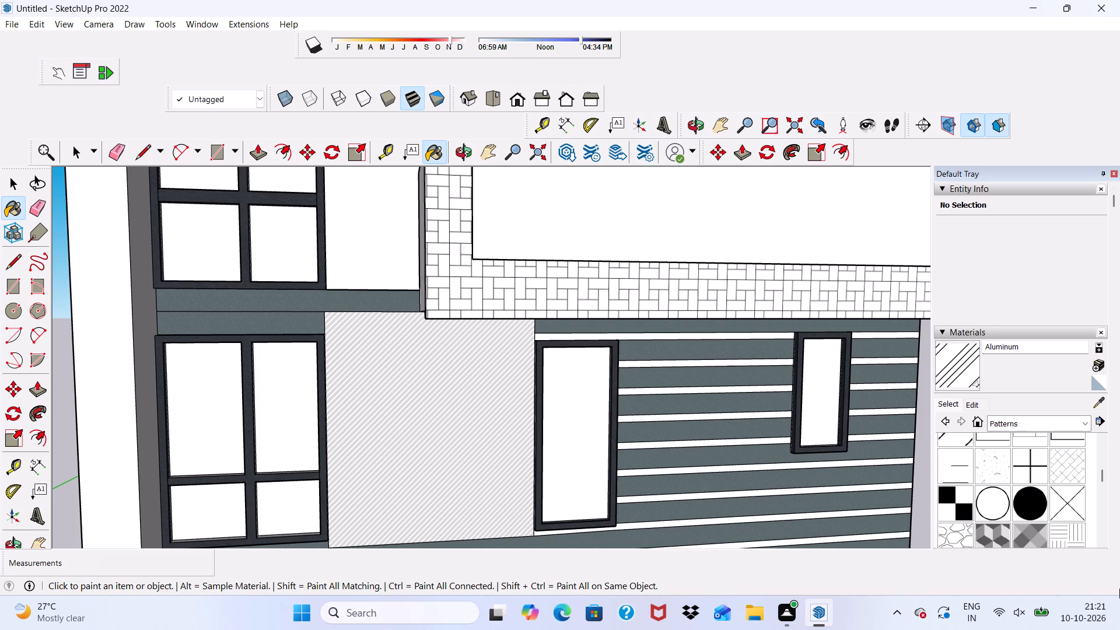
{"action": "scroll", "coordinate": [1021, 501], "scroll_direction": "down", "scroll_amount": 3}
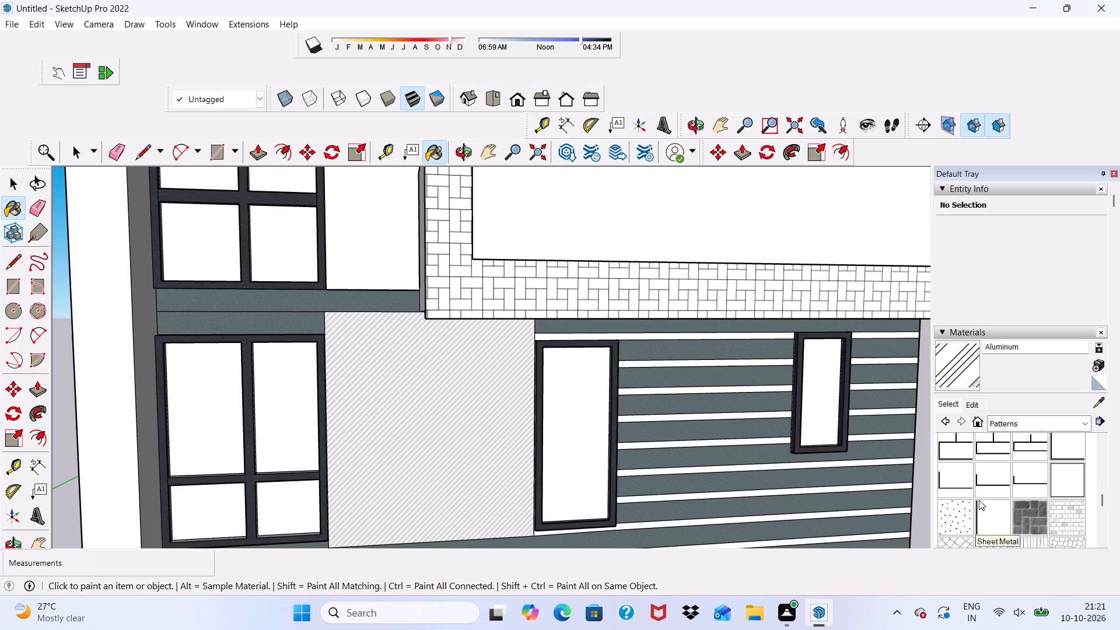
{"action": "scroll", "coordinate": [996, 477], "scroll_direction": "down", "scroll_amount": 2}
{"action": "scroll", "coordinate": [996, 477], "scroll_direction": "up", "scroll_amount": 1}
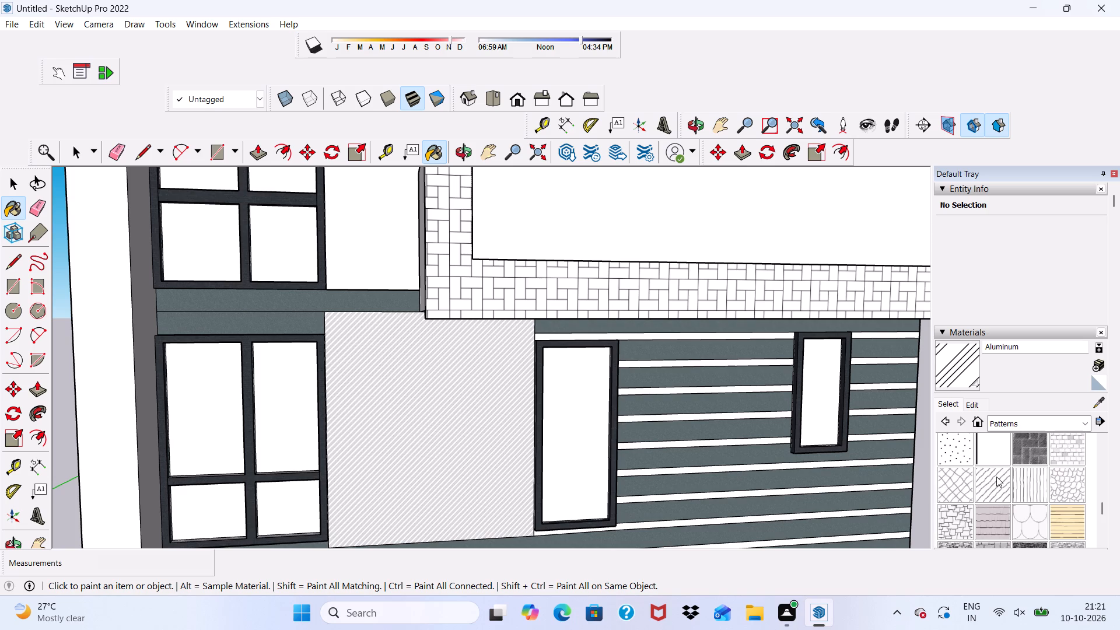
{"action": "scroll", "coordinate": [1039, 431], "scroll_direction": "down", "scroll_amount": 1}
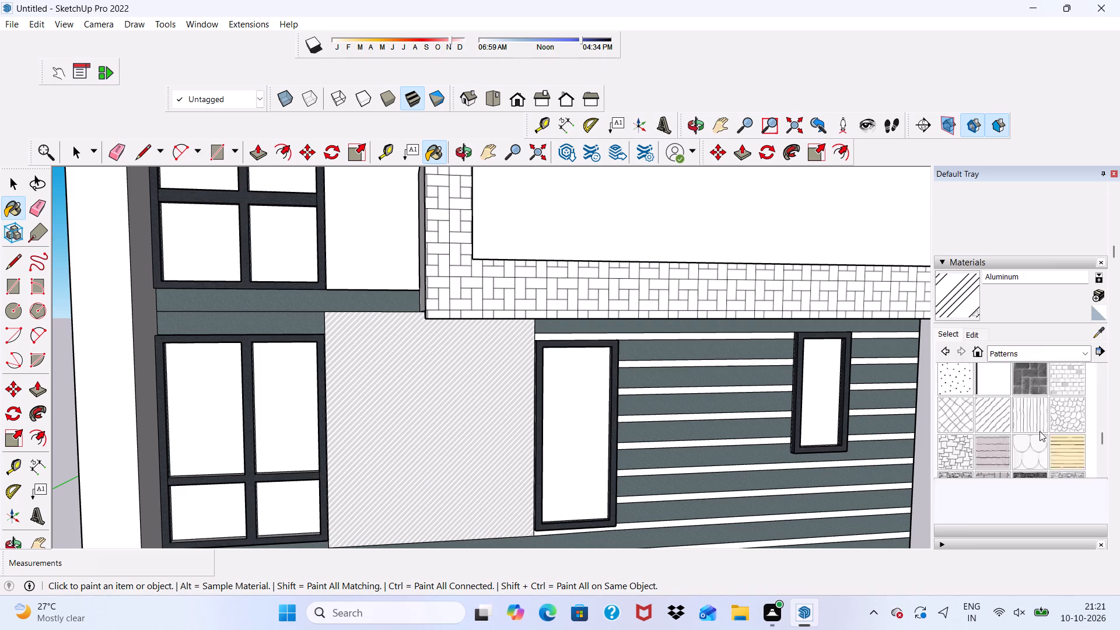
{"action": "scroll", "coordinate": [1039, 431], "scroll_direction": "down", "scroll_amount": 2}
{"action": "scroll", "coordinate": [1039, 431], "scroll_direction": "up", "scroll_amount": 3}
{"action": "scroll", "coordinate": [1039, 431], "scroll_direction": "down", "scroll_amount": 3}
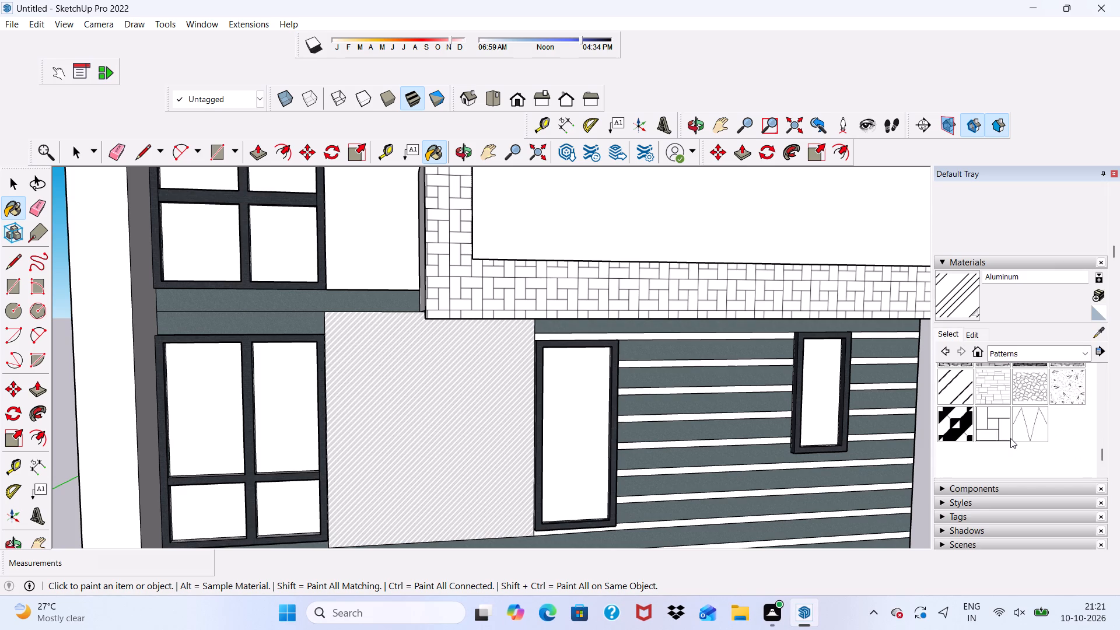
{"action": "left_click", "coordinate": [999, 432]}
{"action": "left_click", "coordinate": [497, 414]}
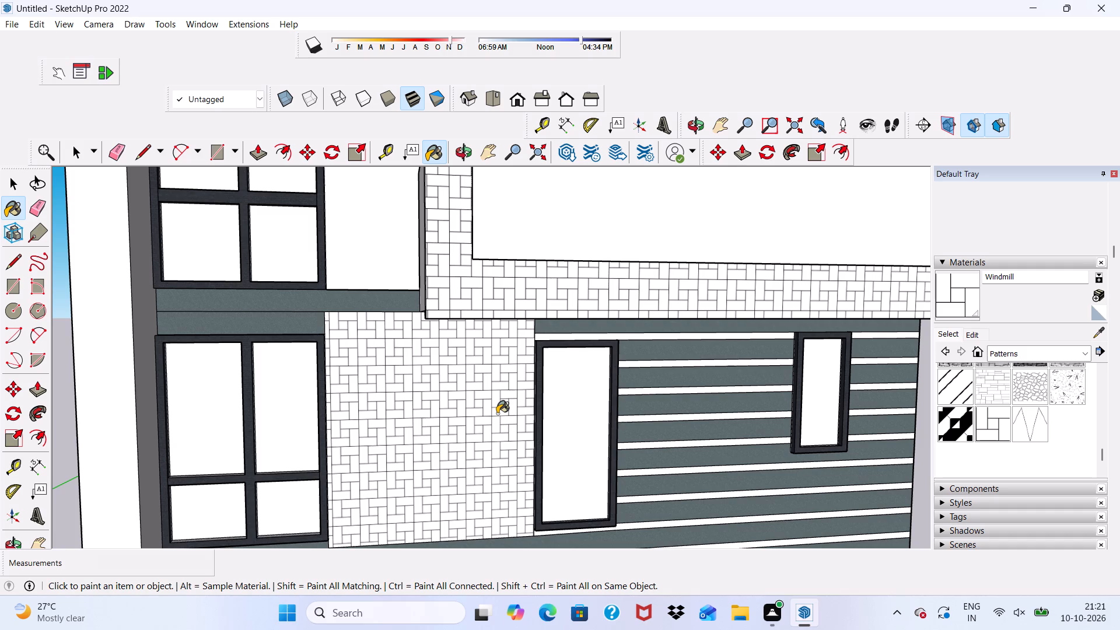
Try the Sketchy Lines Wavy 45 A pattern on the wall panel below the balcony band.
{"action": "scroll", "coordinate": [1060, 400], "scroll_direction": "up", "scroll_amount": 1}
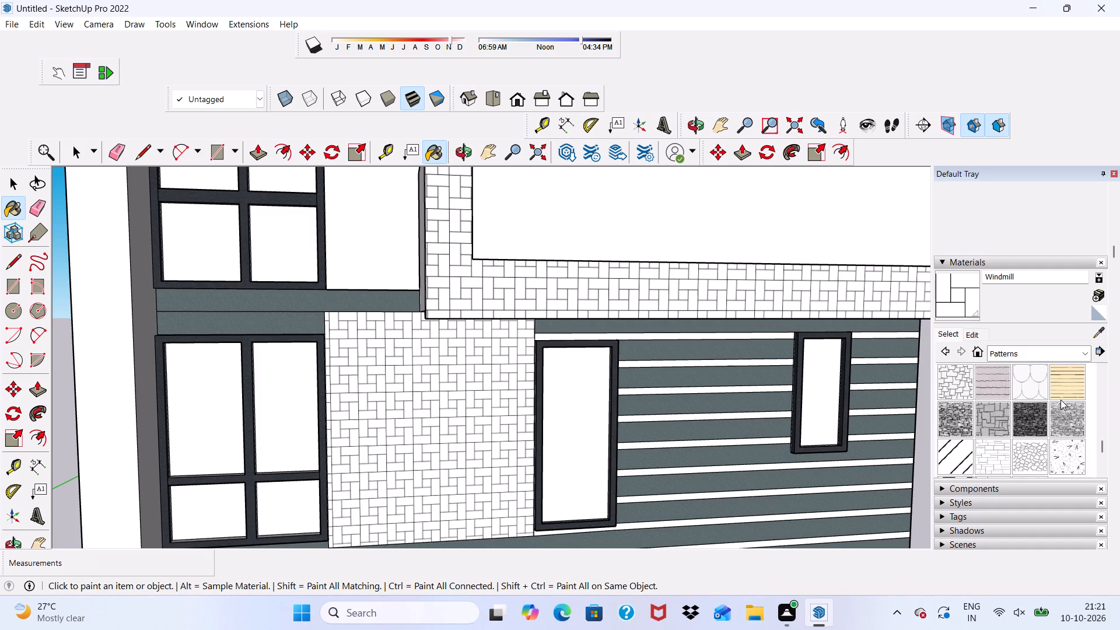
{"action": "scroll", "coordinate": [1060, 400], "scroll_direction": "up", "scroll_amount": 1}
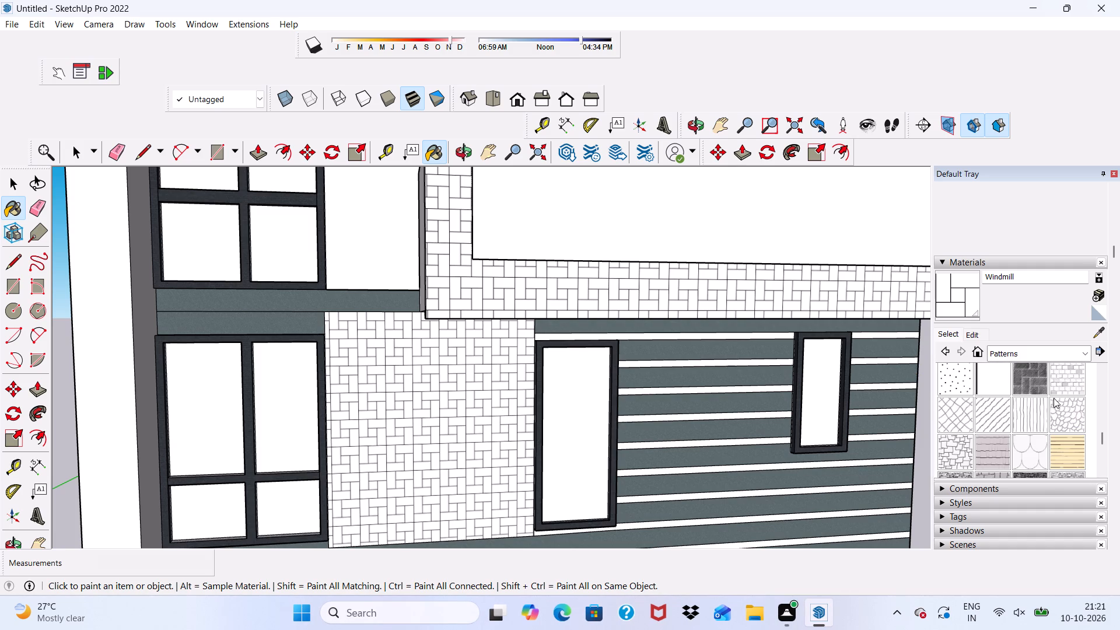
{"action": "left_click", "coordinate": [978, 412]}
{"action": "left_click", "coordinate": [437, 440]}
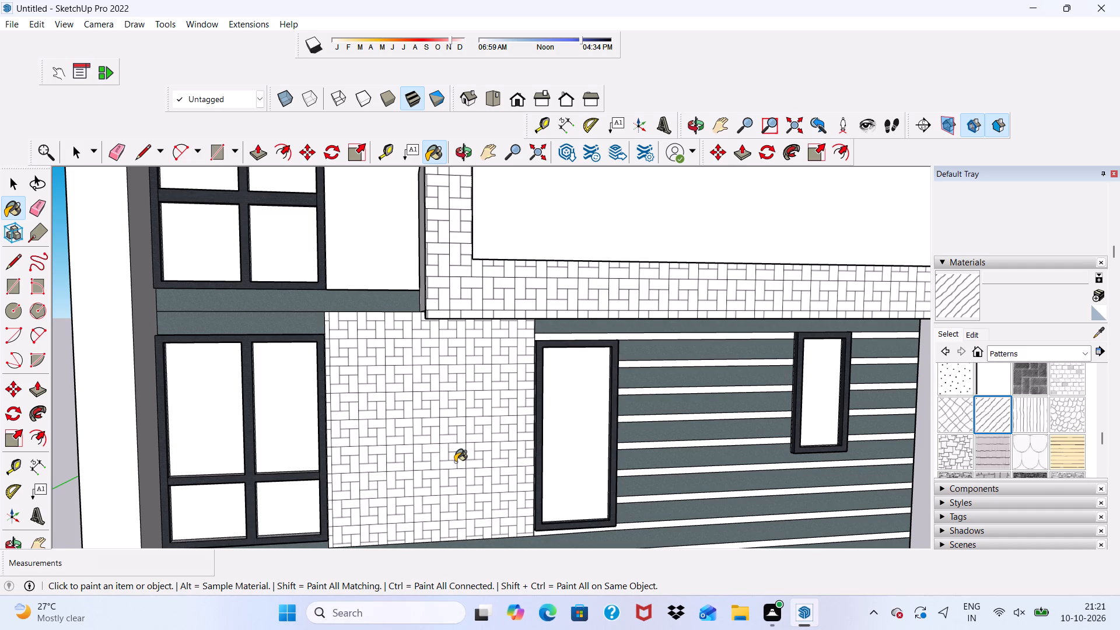
Paint the wall panel below the balcony band, beside the tall window, with the Black Pen 2 pattern.
{"action": "scroll", "coordinate": [1054, 425], "scroll_direction": "up", "scroll_amount": 5}
{"action": "scroll", "coordinate": [1054, 416], "scroll_direction": "down", "scroll_amount": 2}
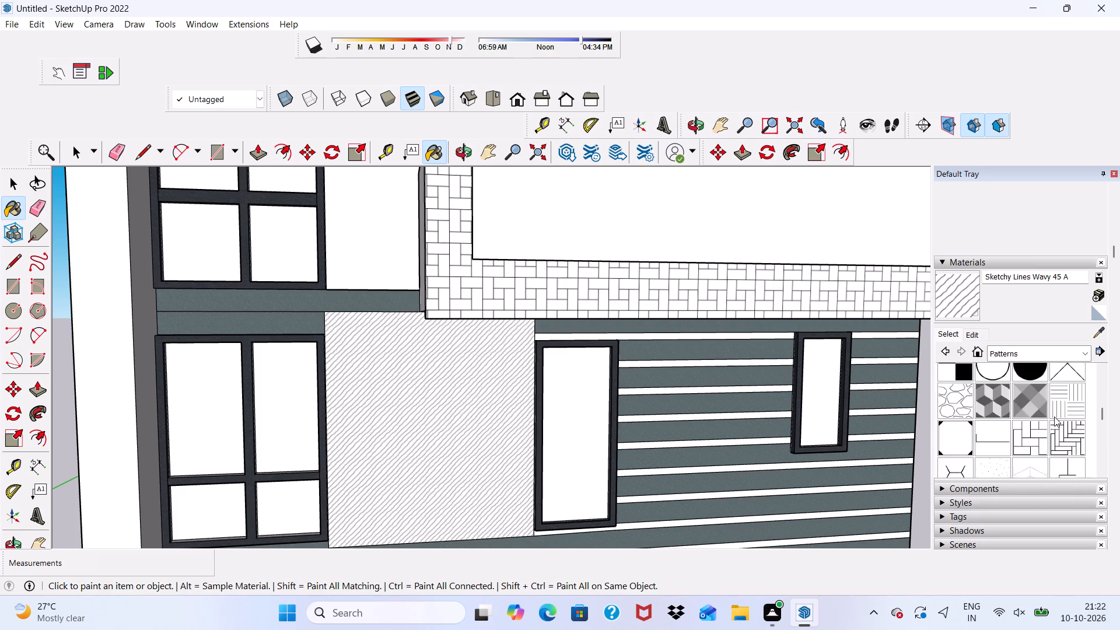
{"action": "scroll", "coordinate": [1054, 416], "scroll_direction": "up", "scroll_amount": 4}
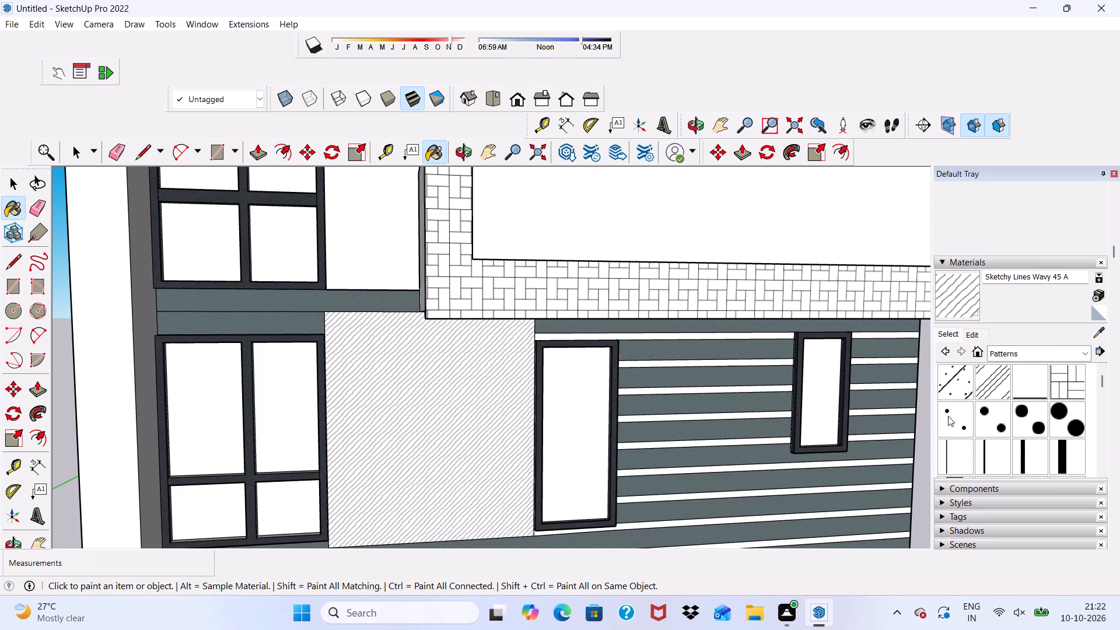
{"action": "scroll", "coordinate": [996, 414], "scroll_direction": "down", "scroll_amount": 1}
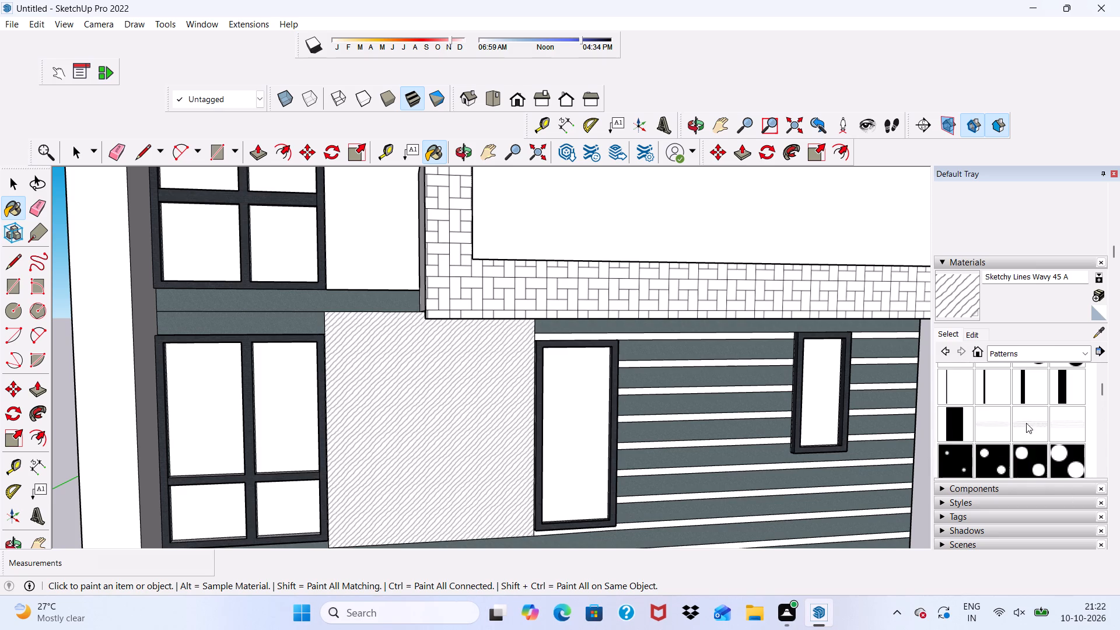
{"action": "scroll", "coordinate": [1028, 424], "scroll_direction": "up", "scroll_amount": 3}
{"action": "scroll", "coordinate": [992, 503], "scroll_direction": "down", "scroll_amount": 1}
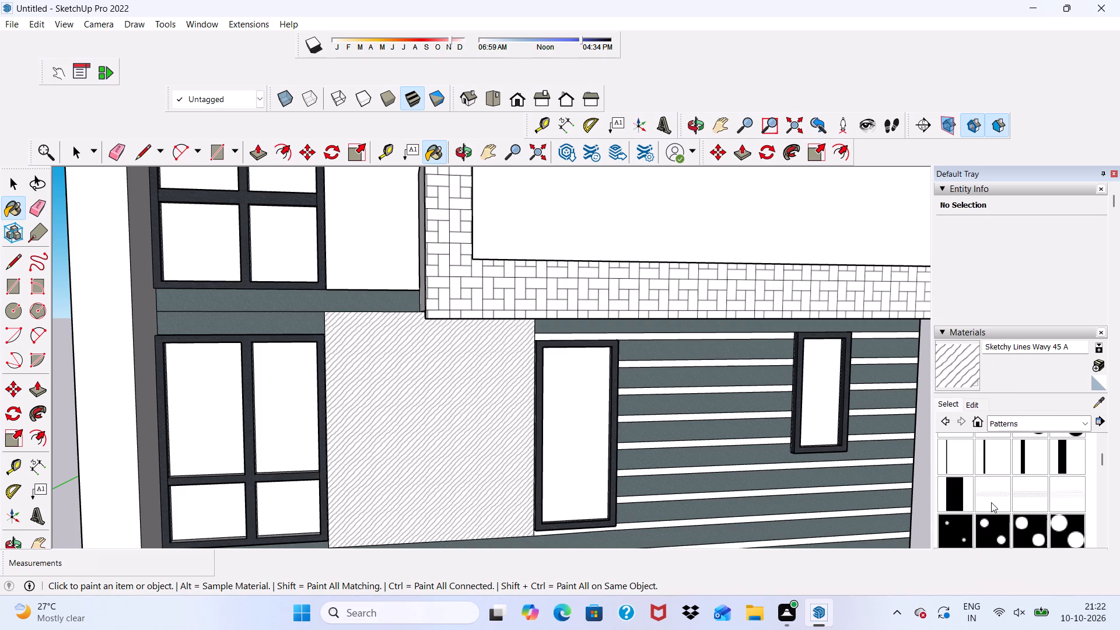
{"action": "left_click", "coordinate": [1030, 499]}
{"action": "scroll", "coordinate": [528, 418], "scroll_direction": "up", "scroll_amount": 2}
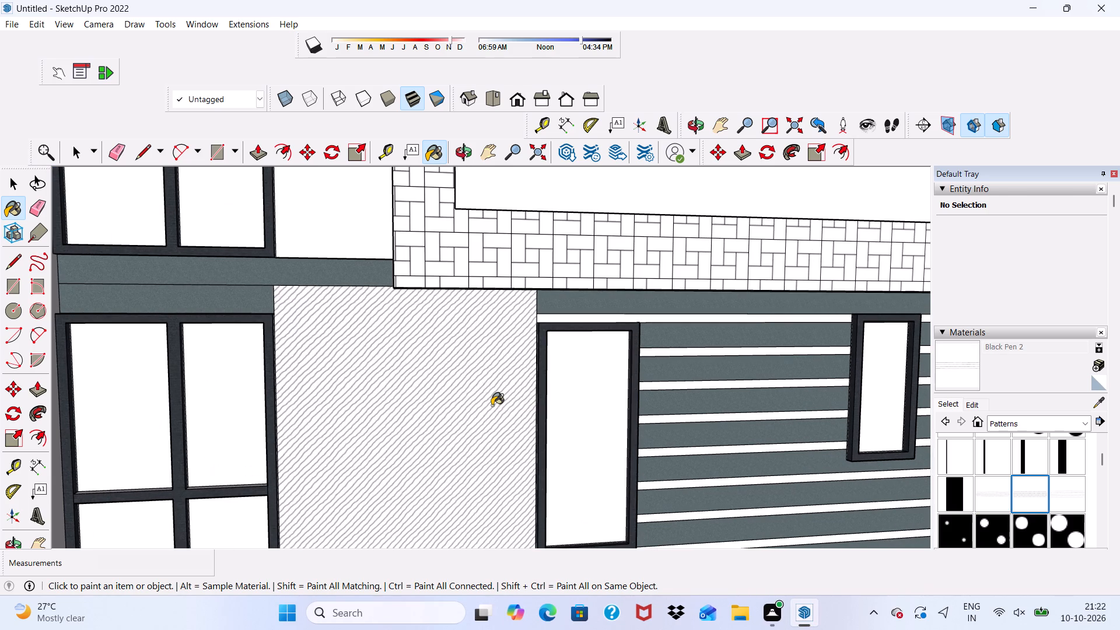
{"action": "left_click", "coordinate": [492, 405]}
Set the Black Pen 2 material's texture width to 5'.
{"action": "scroll", "coordinate": [451, 454], "scroll_direction": "up", "scroll_amount": 5}
{"action": "scroll", "coordinate": [411, 244], "scroll_direction": "up", "scroll_amount": 13}
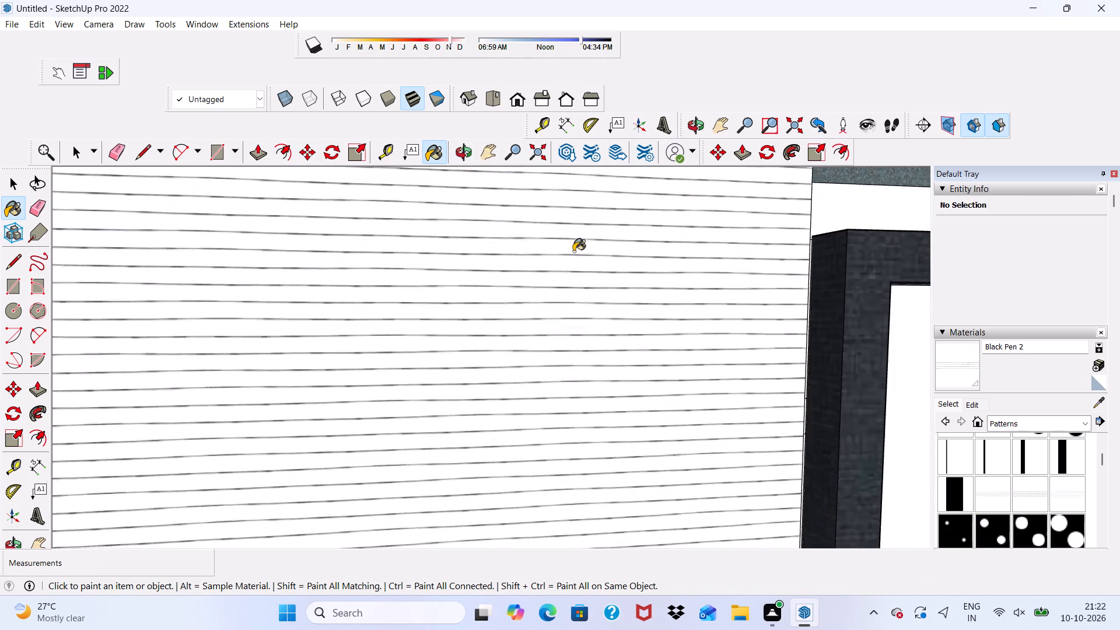
{"action": "scroll", "coordinate": [573, 251], "scroll_direction": "up", "scroll_amount": 16}
{"action": "scroll", "coordinate": [538, 232], "scroll_direction": "down", "scroll_amount": 5}
{"action": "scroll", "coordinate": [659, 335], "scroll_direction": "down", "scroll_amount": 5}
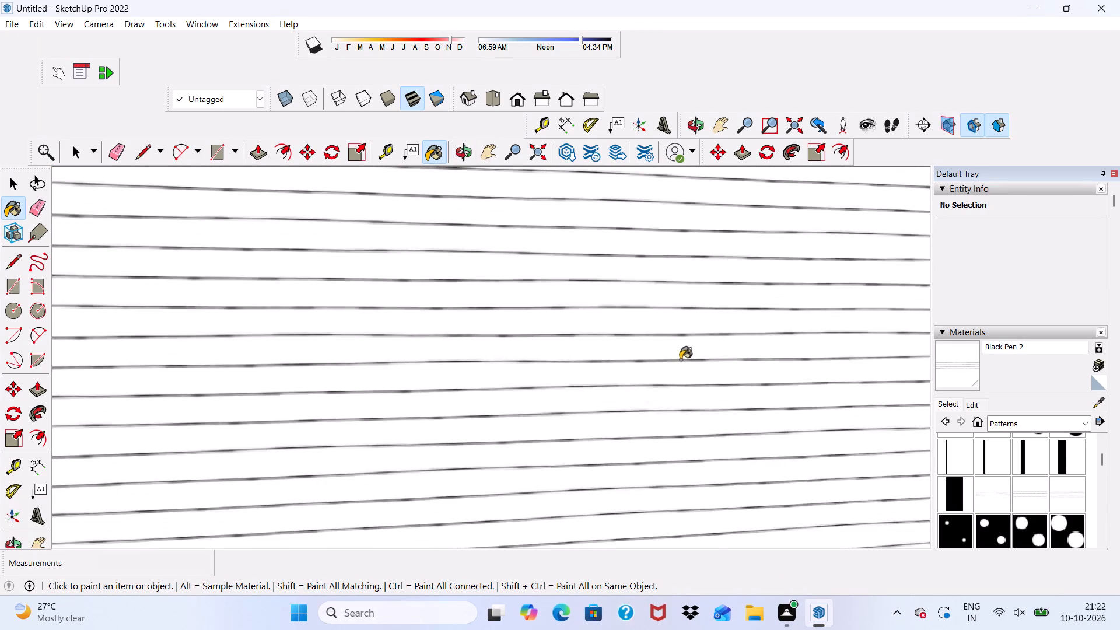
{"action": "scroll", "coordinate": [680, 359], "scroll_direction": "down", "scroll_amount": 8}
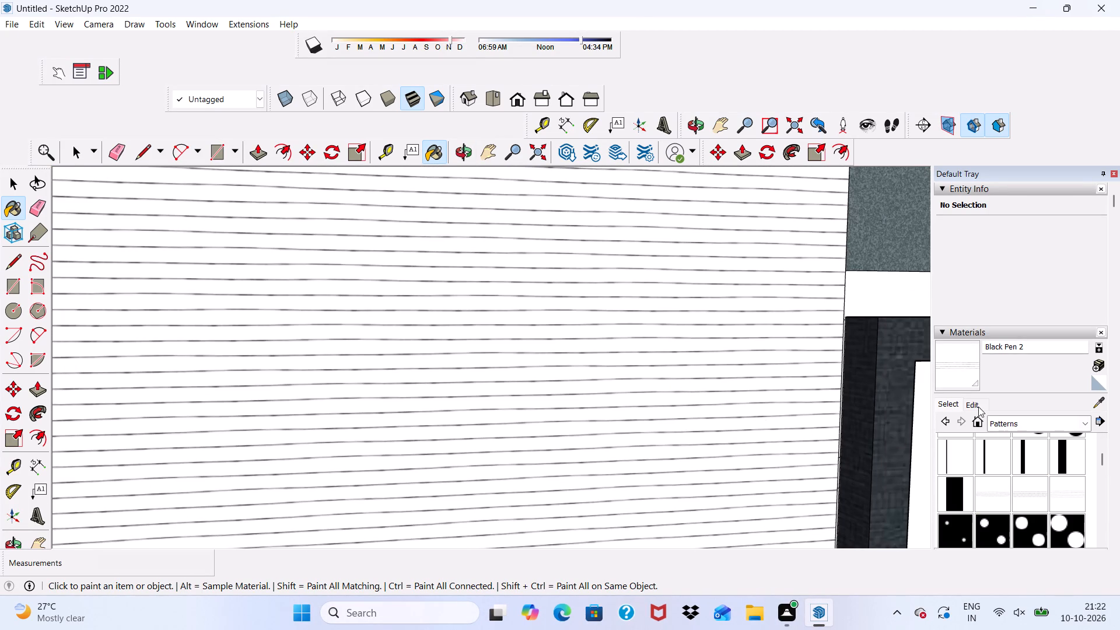
{"action": "left_click", "coordinate": [974, 405]}
{"action": "scroll", "coordinate": [942, 411], "scroll_direction": "down", "scroll_amount": 3}
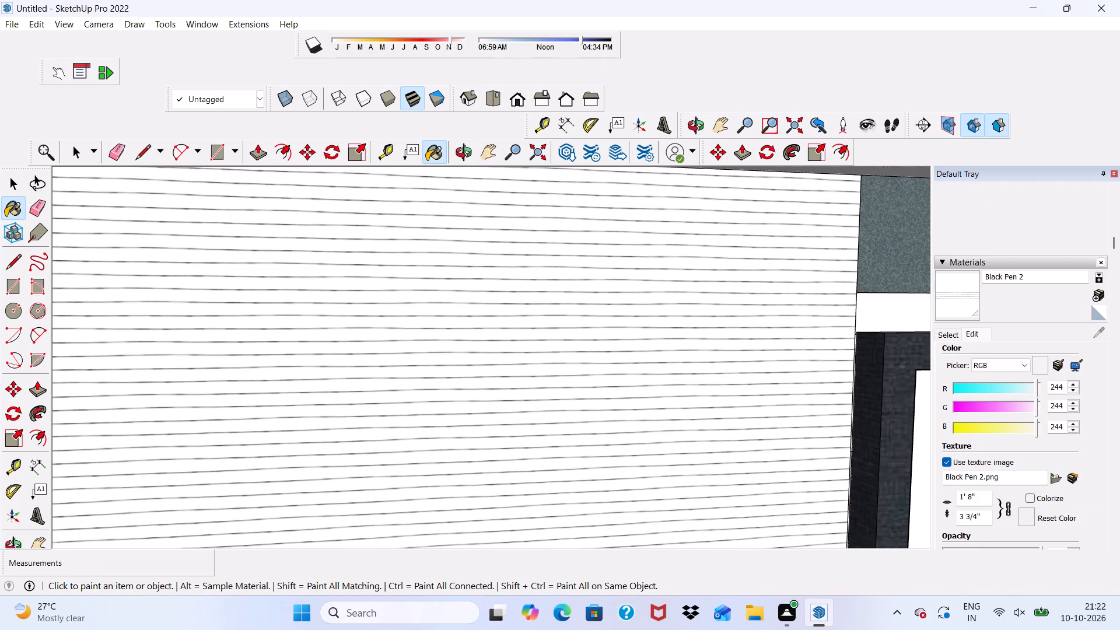
{"action": "left_click", "coordinate": [979, 500]}
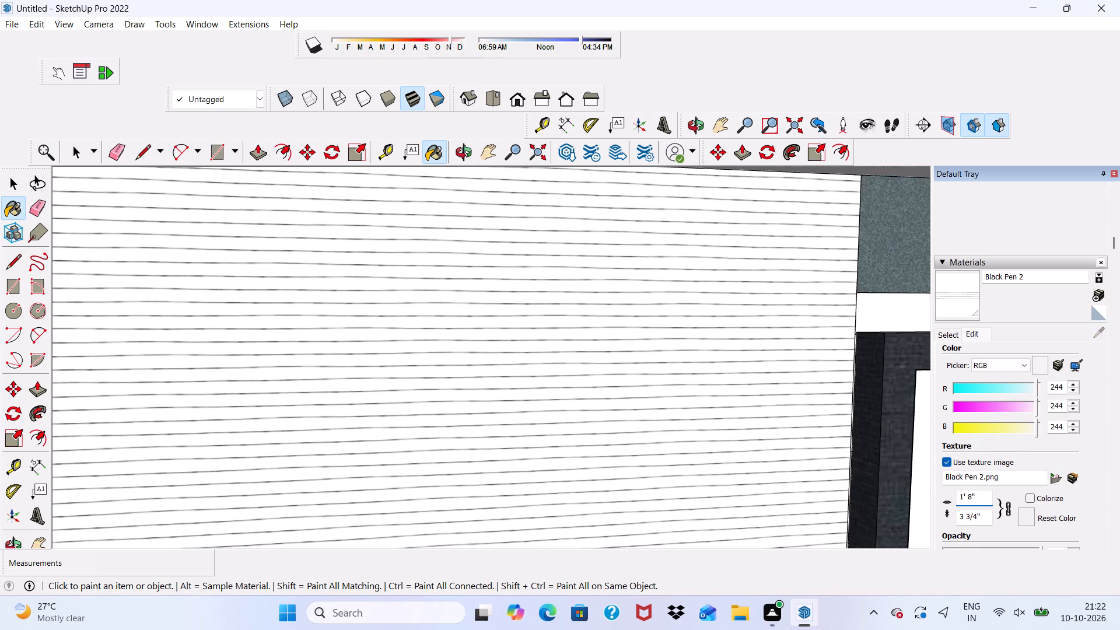
{"action": "key", "text": "BackSpace"}
{"action": "key", "text": "BackSpace"}
{"action": "key", "text": "BackSpace"}
{"action": "key", "text": "BackSpace"}
{"action": "key", "text": "BackSpace"}
{"action": "key", "text": "BackSpace"}
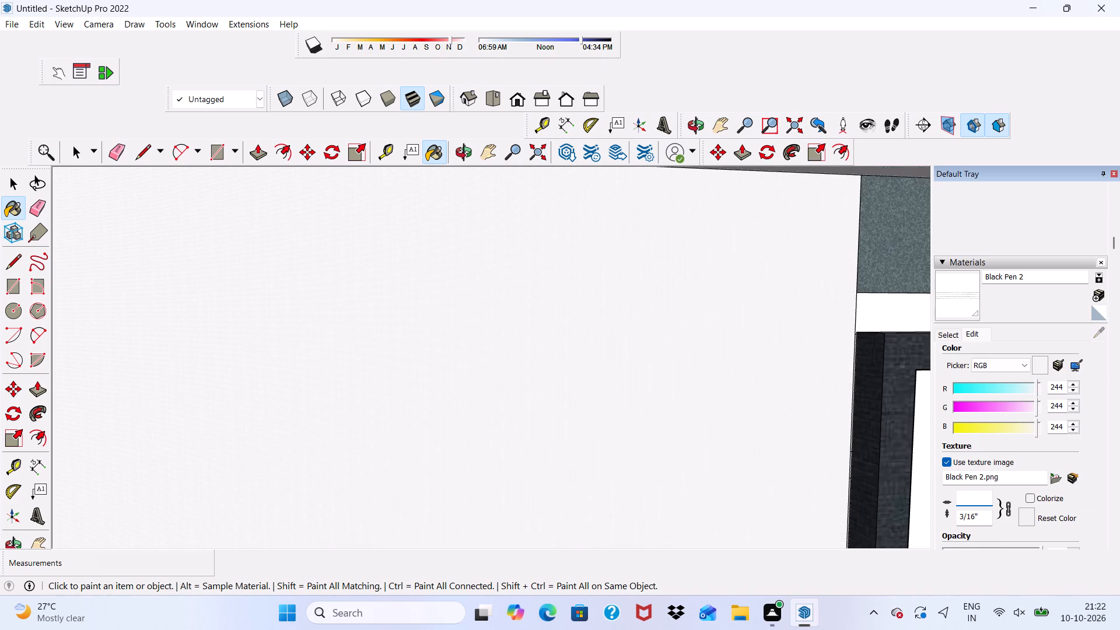
{"action": "type", "text": "5'"}
{"action": "key", "text": "Return"}
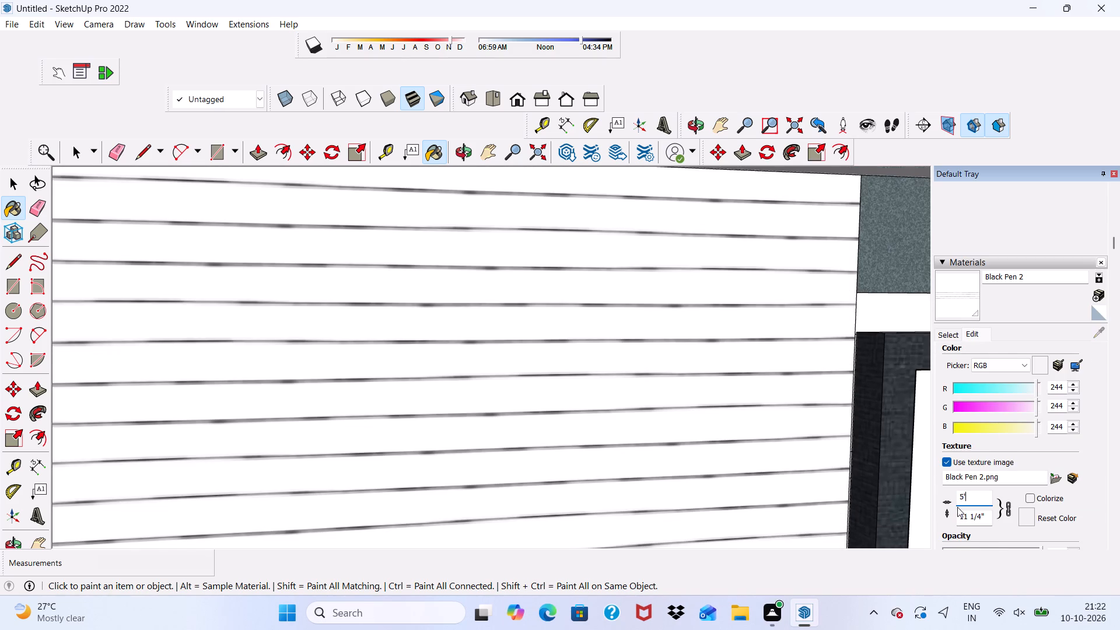
{"action": "scroll", "coordinate": [952, 426], "scroll_direction": "down", "scroll_amount": 6}
{"action": "scroll", "coordinate": [536, 266], "scroll_direction": "down", "scroll_amount": 3}
{"action": "scroll", "coordinate": [488, 321], "scroll_direction": "down", "scroll_amount": 5}
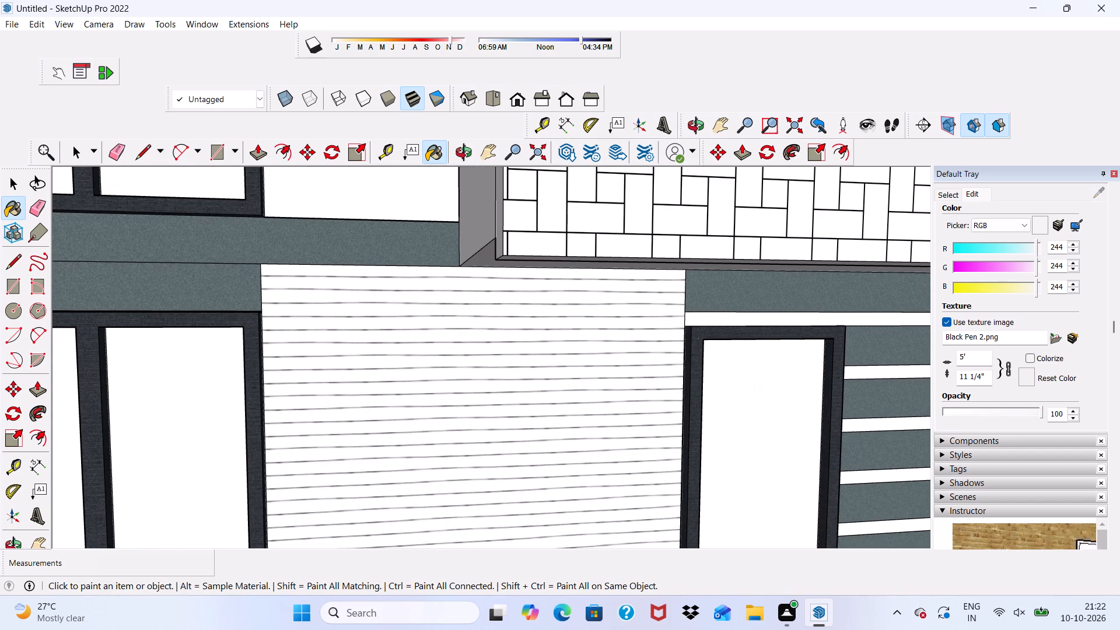
Set the Black Pen 2 material's texture width to 10'.
{"action": "left_click", "coordinate": [971, 355]}
{"action": "key", "text": "1"}
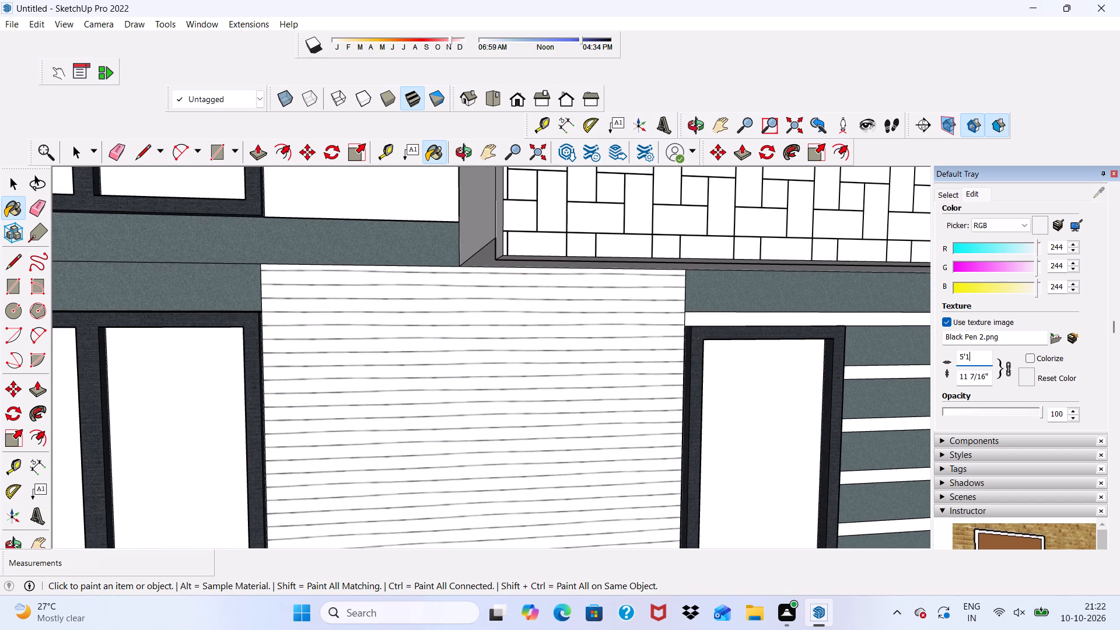
{"action": "key", "text": "BackSpace"}
{"action": "key", "text": "BackSpace"}
{"action": "type", "text": "10'"}
{"action": "key", "text": "Return"}
{"action": "key", "text": "BackSpace"}
{"action": "key", "text": "BackSpace"}
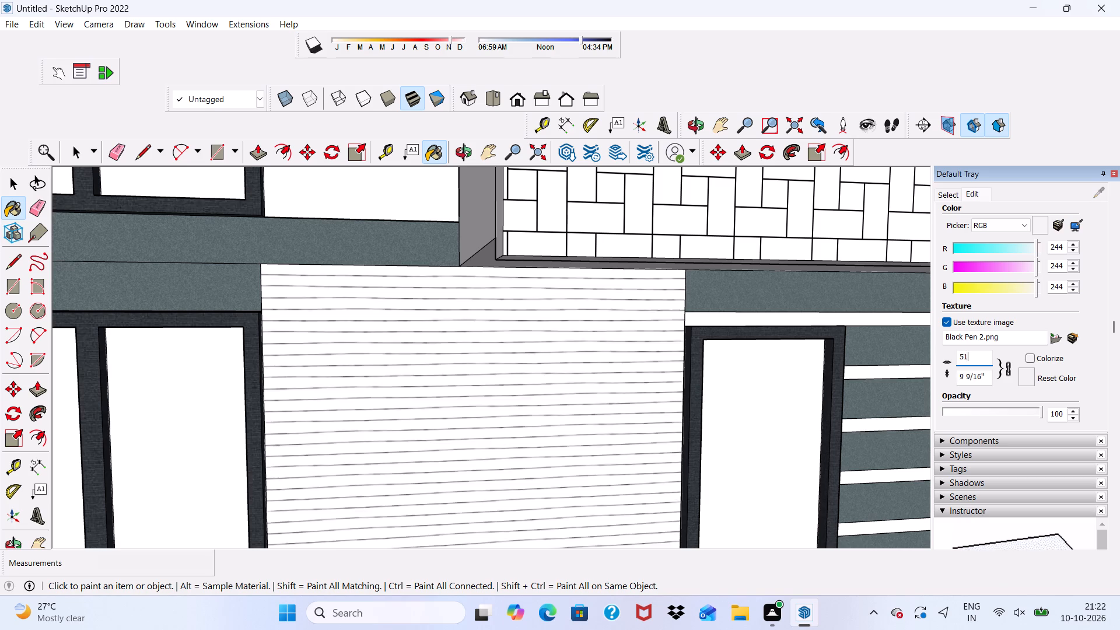
{"action": "key", "text": "BackSpace"}
{"action": "key", "text": "BackSpace"}
{"action": "key", "text": "BackSpace"}
{"action": "type", "text": "10'"}
Examine the scale of the Black Pen 2 lines on the wall panel from near, far and different angles.
{"action": "scroll", "coordinate": [604, 365], "scroll_direction": "down", "scroll_amount": 11}
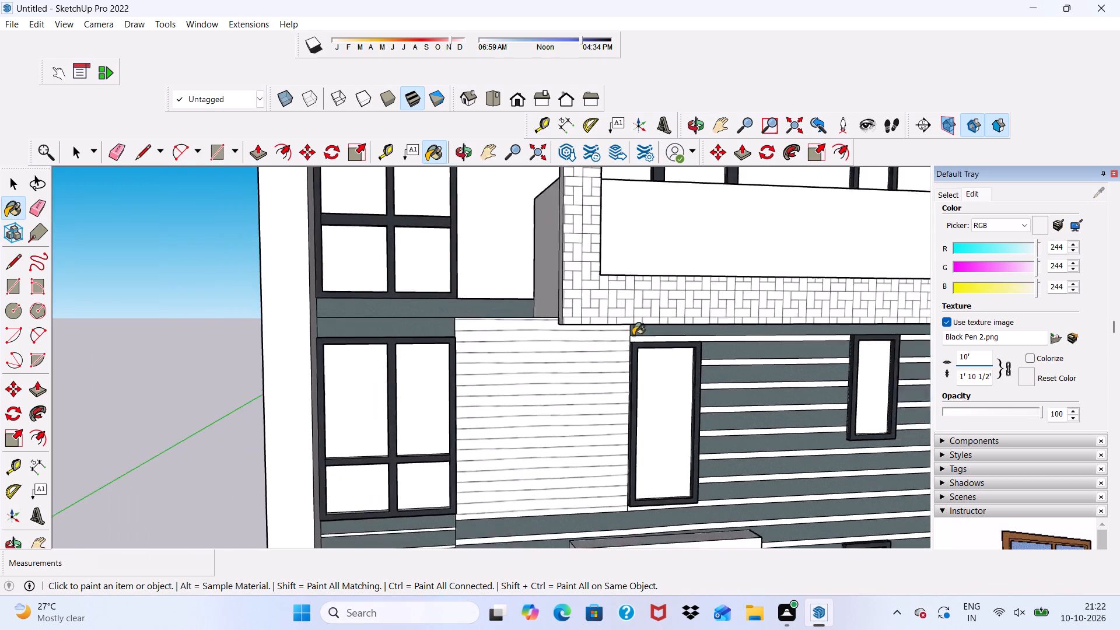
{"action": "scroll", "coordinate": [633, 335], "scroll_direction": "down", "scroll_amount": 2}
{"action": "key", "text": "space"}
{"action": "scroll", "coordinate": [374, 331], "scroll_direction": "down", "scroll_amount": 4}
{"action": "scroll", "coordinate": [646, 358], "scroll_direction": "up", "scroll_amount": 10}
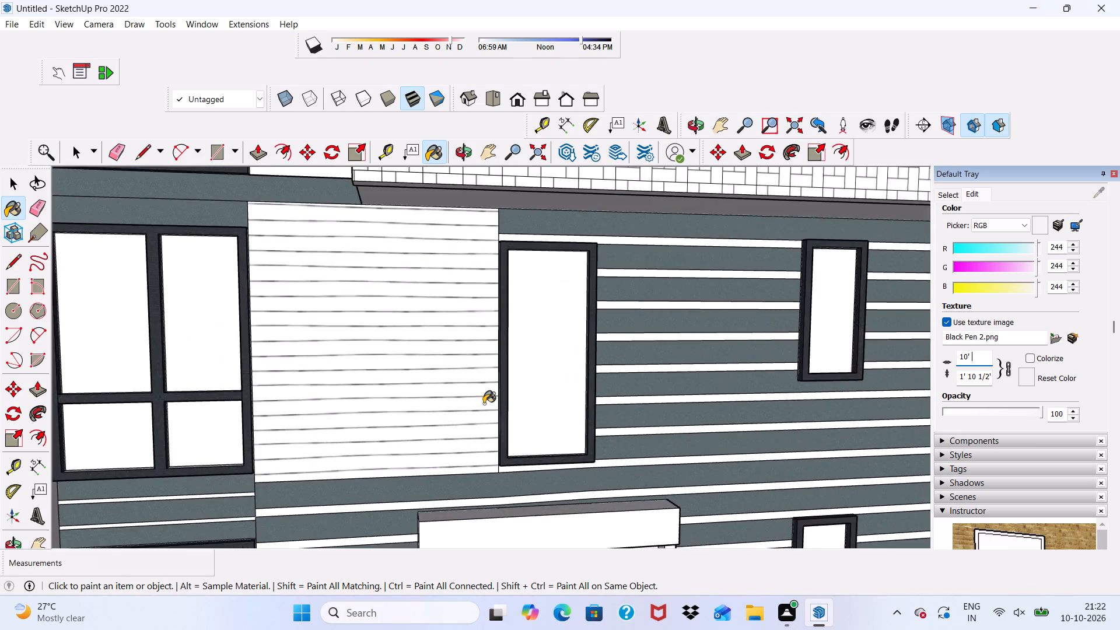
{"action": "scroll", "coordinate": [484, 404], "scroll_direction": "up", "scroll_amount": 4}
{"action": "middle_click_drag", "start_coordinate": [480, 403], "coordinate": [269, 403]}
{"action": "scroll", "coordinate": [480, 403], "scroll_direction": "down", "scroll_amount": 1}
{"action": "key", "text": "space"}
{"action": "scroll", "coordinate": [328, 402], "scroll_direction": "up", "scroll_amount": 1}
{"action": "scroll", "coordinate": [344, 397], "scroll_direction": "down", "scroll_amount": 3}
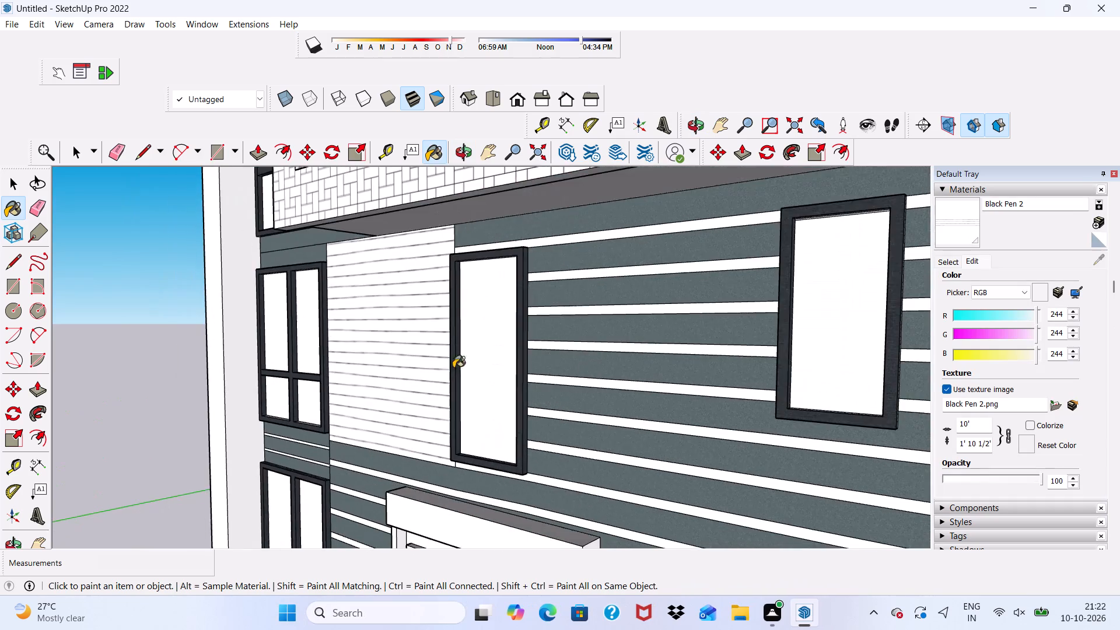
{"action": "scroll", "coordinate": [453, 368], "scroll_direction": "down", "scroll_amount": 5}
{"action": "middle_click_drag", "start_coordinate": [244, 358], "coordinate": [380, 373]}
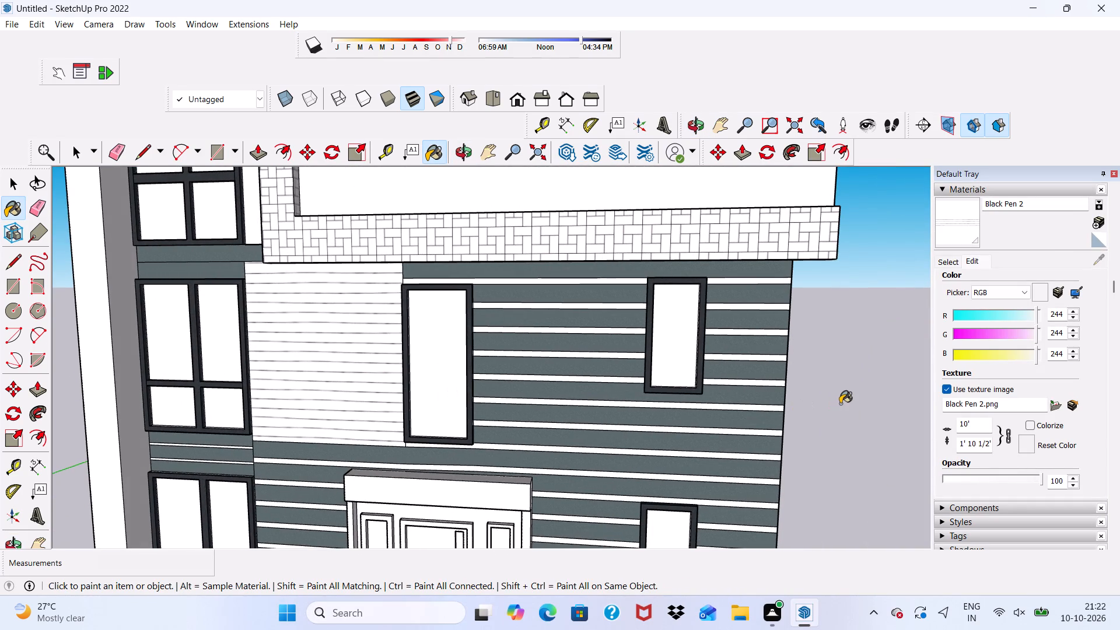
{"action": "key", "text": "space"}
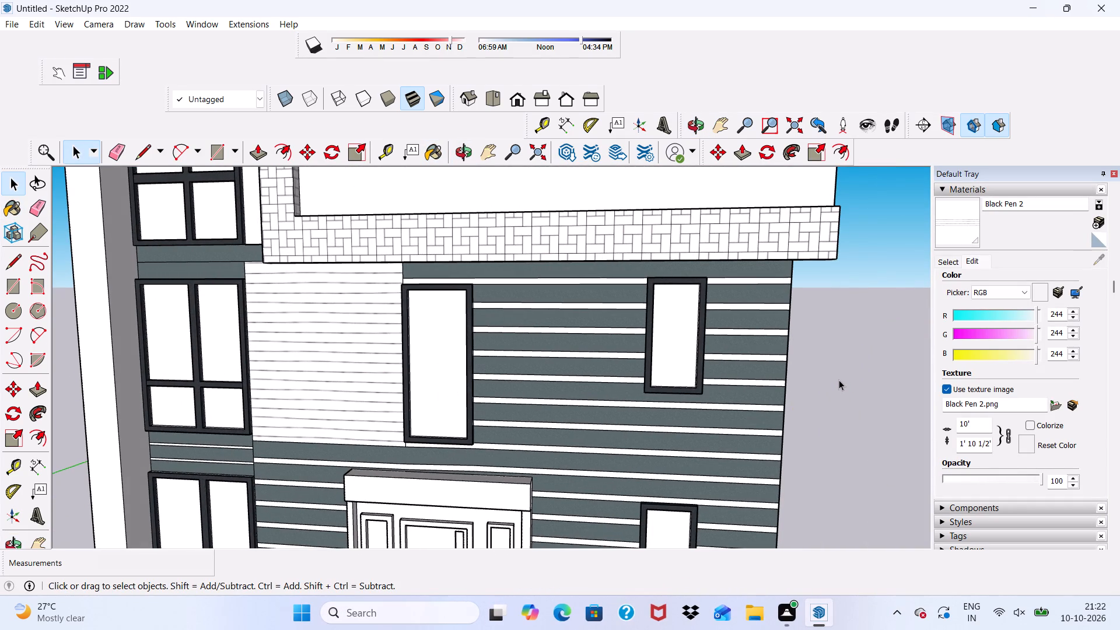
{"action": "scroll", "coordinate": [443, 453], "scroll_direction": "down", "scroll_amount": 9}
{"action": "middle_click_drag", "start_coordinate": [420, 477], "coordinate": [503, 426]}
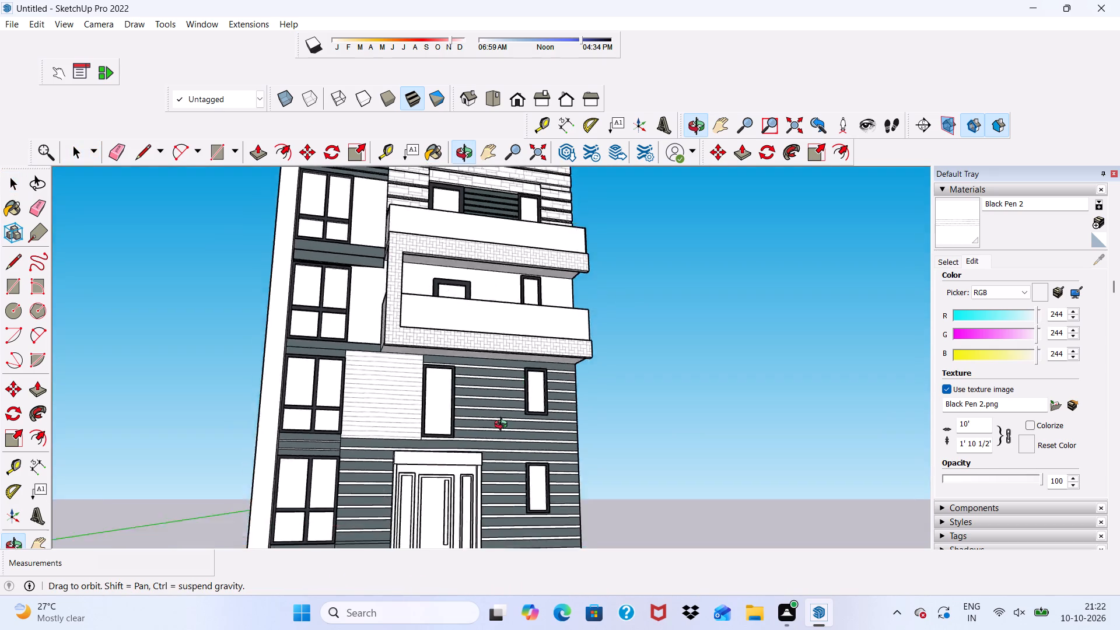
{"action": "middle_click_drag", "start_coordinate": [503, 426], "coordinate": [477, 449]}
{"action": "scroll", "coordinate": [283, 373], "scroll_direction": "up", "scroll_amount": 5}
{"action": "scroll", "coordinate": [431, 426], "scroll_direction": "up", "scroll_amount": 5}
{"action": "scroll", "coordinate": [401, 323], "scroll_direction": "up", "scroll_amount": 5}
{"action": "middle_click_drag", "start_coordinate": [397, 324], "coordinate": [517, 338]}
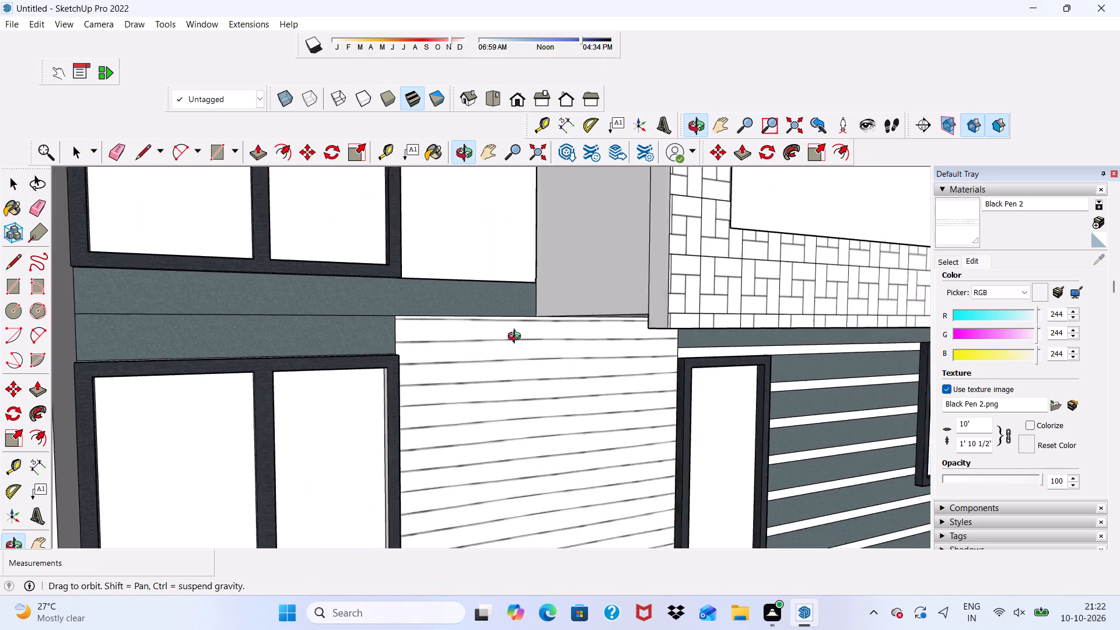
{"action": "middle_click_drag", "start_coordinate": [517, 338], "coordinate": [415, 342]}
{"action": "scroll", "coordinate": [478, 272], "scroll_direction": "down", "scroll_amount": 6}
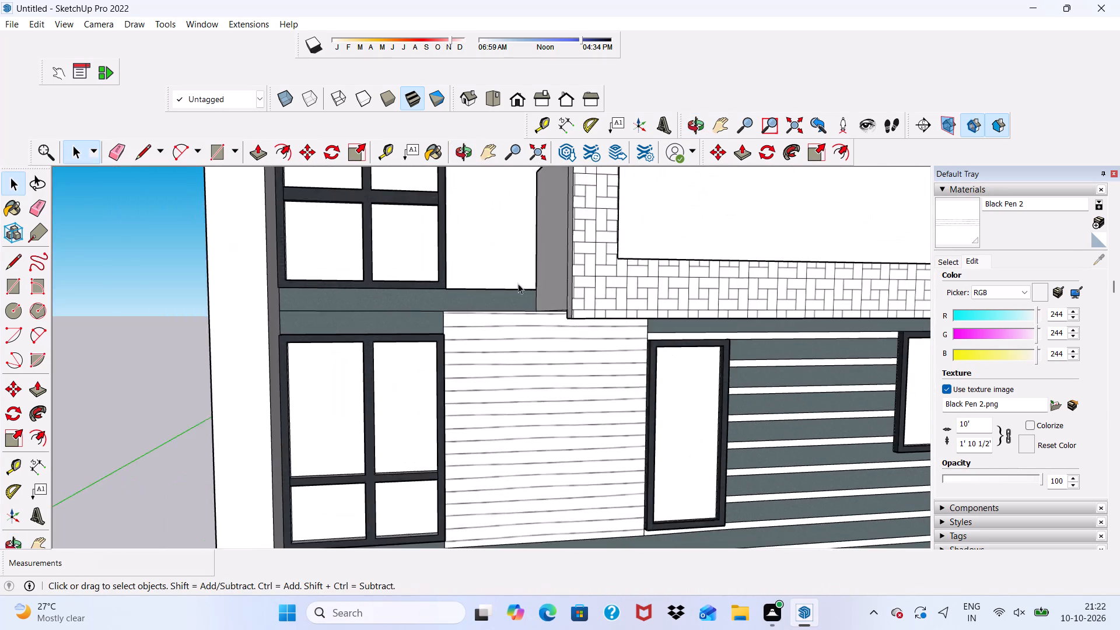
{"action": "scroll", "coordinate": [518, 283], "scroll_direction": "down", "scroll_amount": 4}
{"action": "middle_click_drag", "start_coordinate": [559, 337], "coordinate": [492, 268]}
{"action": "scroll", "coordinate": [567, 256], "scroll_direction": "up", "scroll_amount": 1}
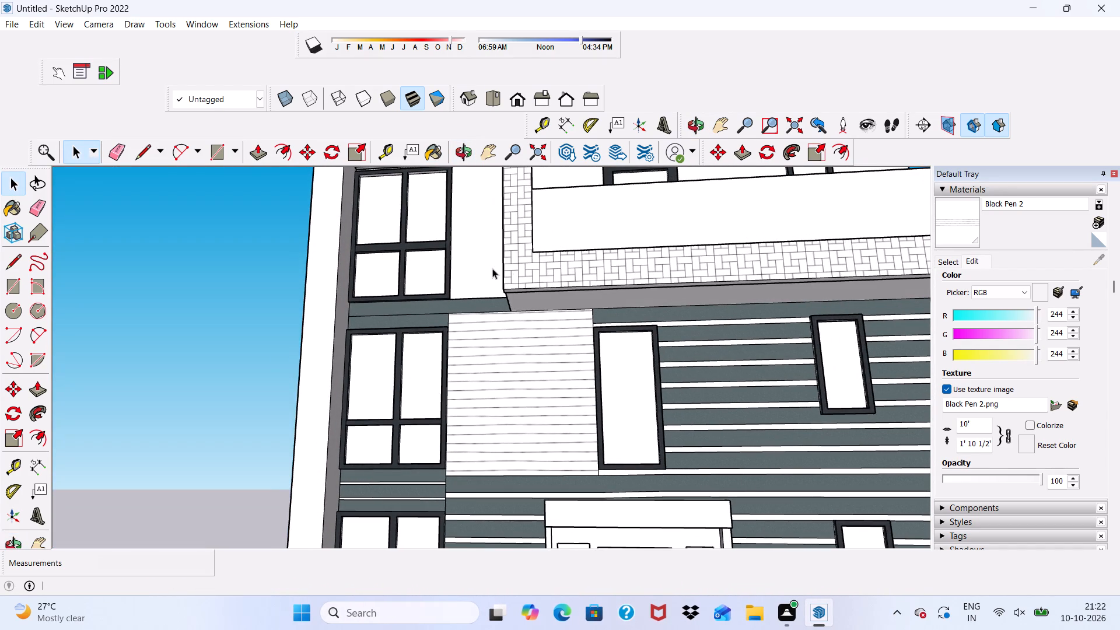
{"action": "scroll", "coordinate": [556, 214], "scroll_direction": "up", "scroll_amount": 1}
{"action": "scroll", "coordinate": [552, 208], "scroll_direction": "down", "scroll_amount": 17}
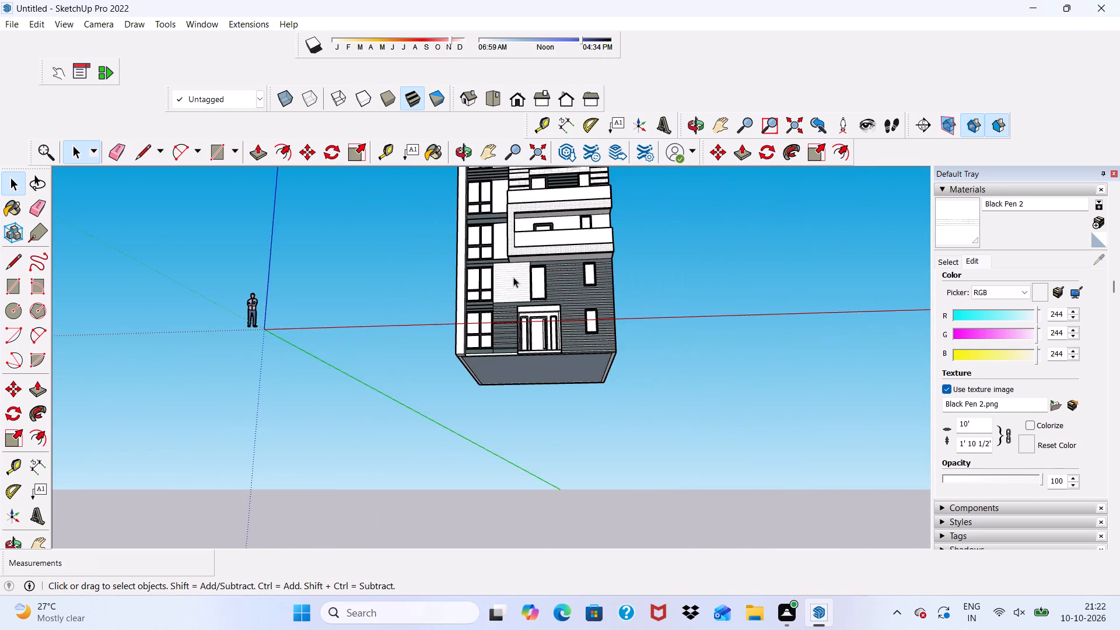
{"action": "scroll", "coordinate": [513, 277], "scroll_direction": "up", "scroll_amount": 6}
{"action": "scroll", "coordinate": [513, 277], "scroll_direction": "down", "scroll_amount": 3}
{"action": "scroll", "coordinate": [510, 278], "scroll_direction": "up", "scroll_amount": 5}
{"action": "scroll", "coordinate": [510, 275], "scroll_direction": "down", "scroll_amount": 1}
{"action": "middle_click_drag", "start_coordinate": [513, 287], "coordinate": [512, 401]}
{"action": "scroll", "coordinate": [557, 356], "scroll_direction": "up", "scroll_amount": 5}
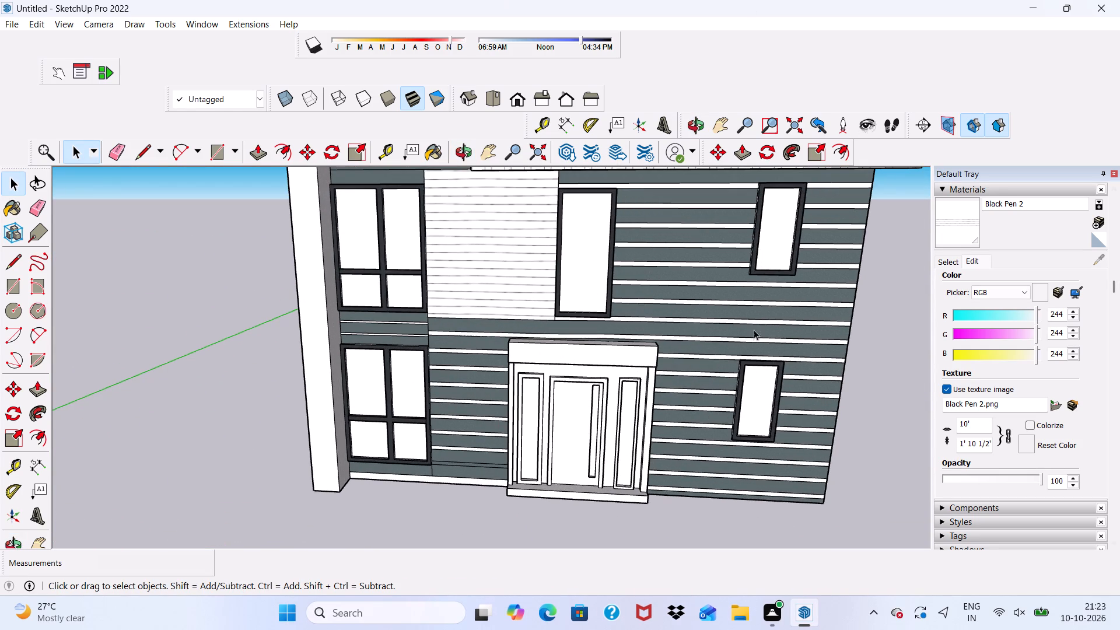
Examine the grooves in the dark board cladding on the upper floors and compare them with the whole façade.
{"action": "scroll", "coordinate": [164, 269], "scroll_direction": "down", "scroll_amount": 13}
{"action": "scroll", "coordinate": [451, 388], "scroll_direction": "up", "scroll_amount": 5}
{"action": "scroll", "coordinate": [512, 209], "scroll_direction": "up", "scroll_amount": 20}
{"action": "scroll", "coordinate": [512, 209], "scroll_direction": "up", "scroll_amount": 9}
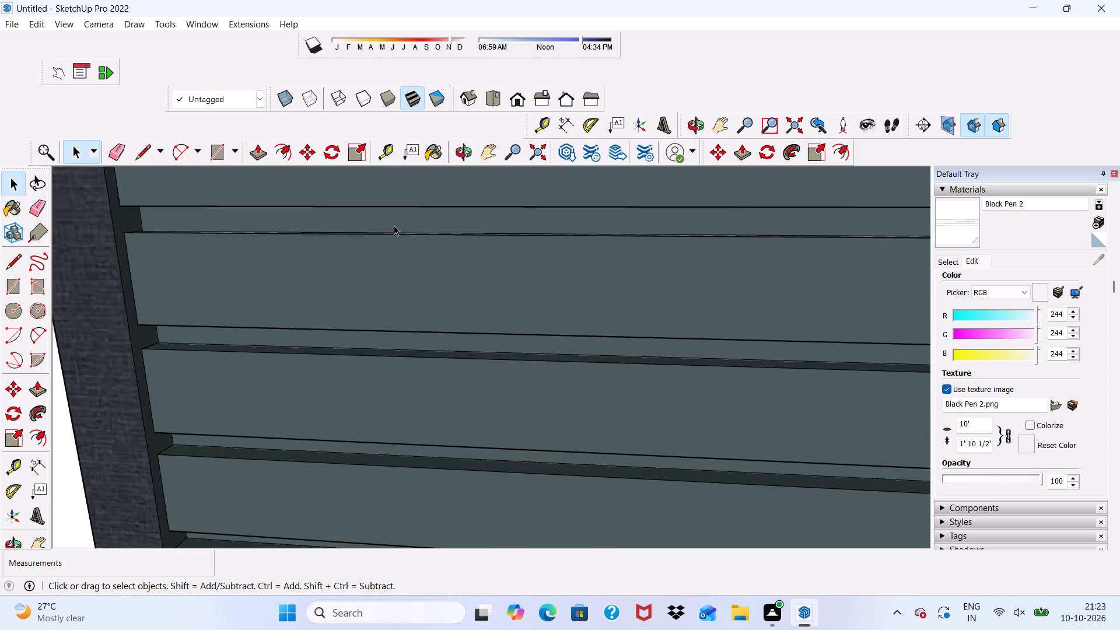
{"action": "scroll", "coordinate": [423, 324], "scroll_direction": "down", "scroll_amount": 9}
{"action": "scroll", "coordinate": [452, 392], "scroll_direction": "down", "scroll_amount": 12}
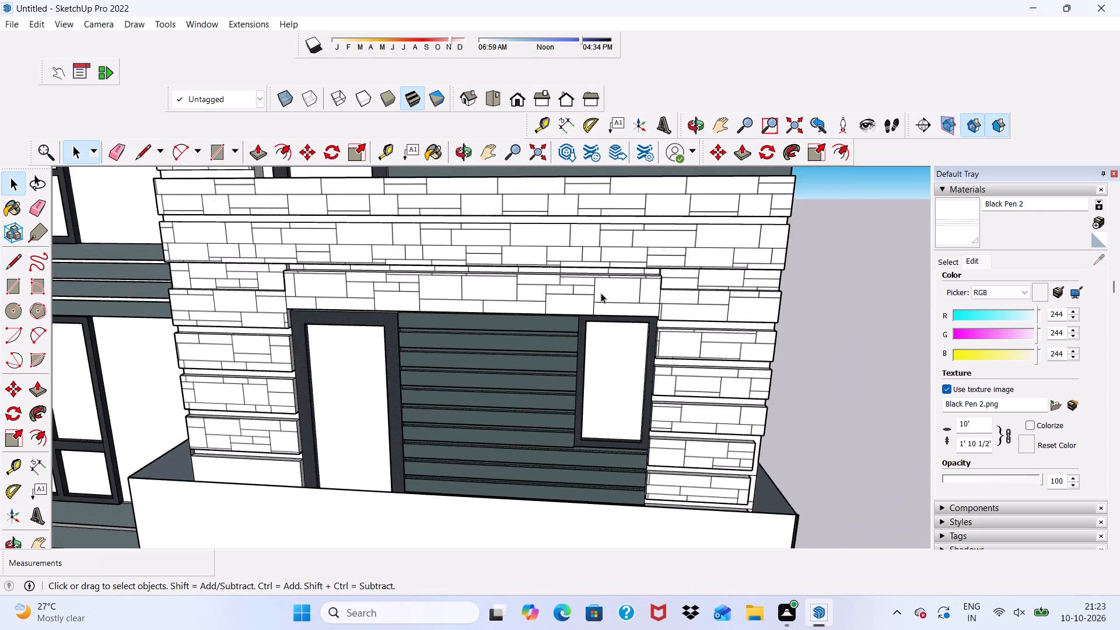
{"action": "scroll", "coordinate": [601, 293], "scroll_direction": "down", "scroll_amount": 4}
{"action": "scroll", "coordinate": [581, 341], "scroll_direction": "down", "scroll_amount": 11}
{"action": "scroll", "coordinate": [522, 467], "scroll_direction": "up", "scroll_amount": 6}
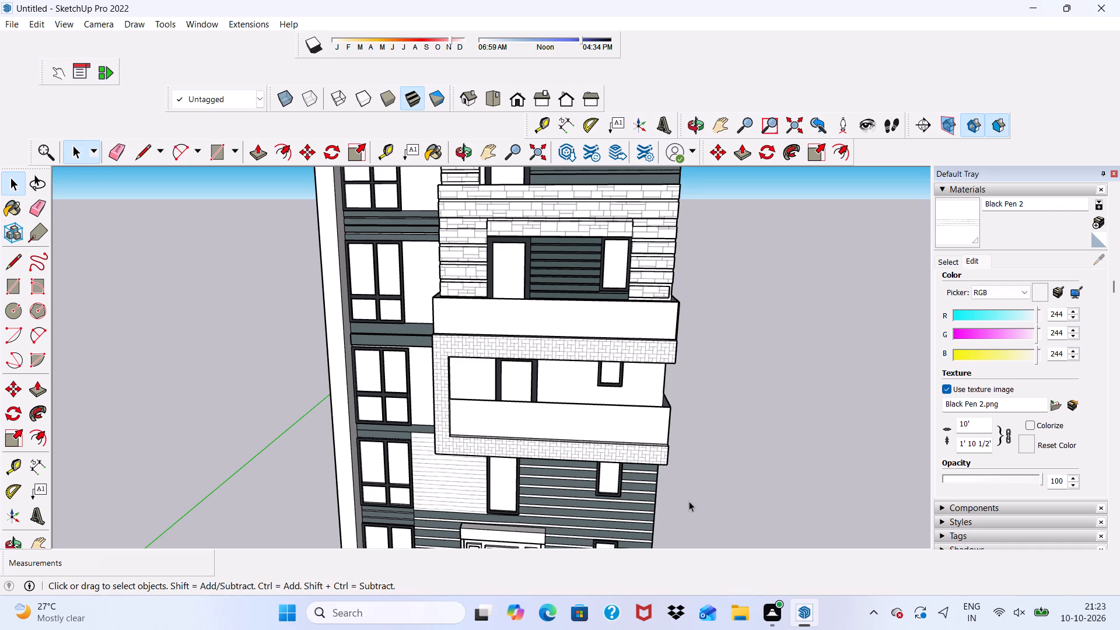
{"action": "scroll", "coordinate": [663, 500], "scroll_direction": "down", "scroll_amount": 8}
{"action": "scroll", "coordinate": [618, 416], "scroll_direction": "down", "scroll_amount": 4}
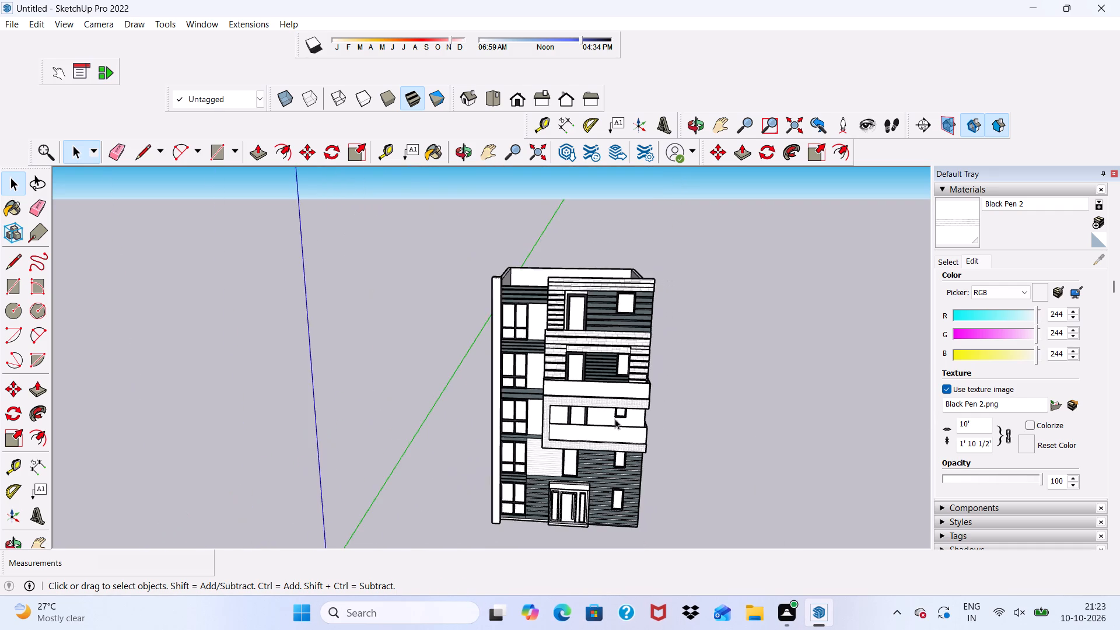
{"action": "scroll", "coordinate": [616, 415], "scroll_direction": "down", "scroll_amount": 5}
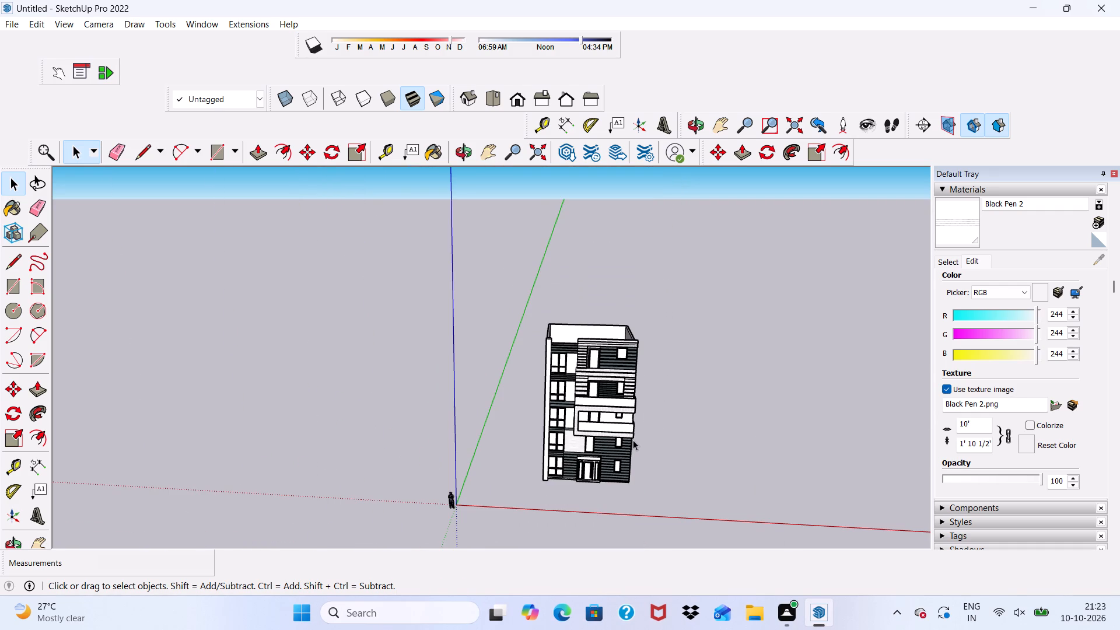
{"action": "scroll", "coordinate": [568, 286], "scroll_direction": "up", "scroll_amount": 5}
{"action": "scroll", "coordinate": [614, 392], "scroll_direction": "up", "scroll_amount": 13}
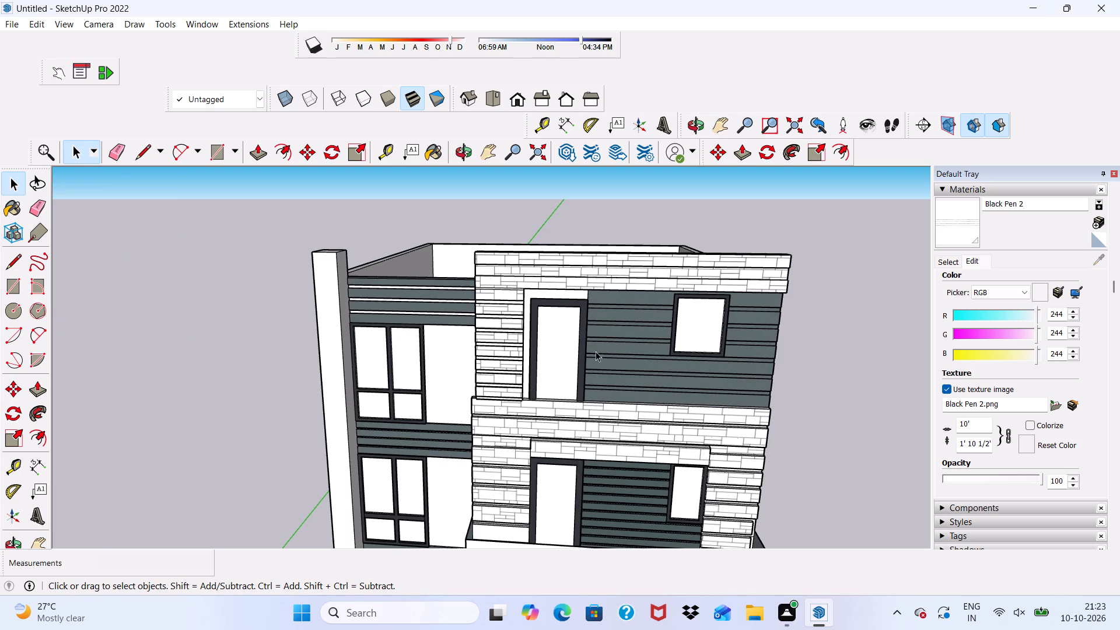
{"action": "scroll", "coordinate": [823, 369], "scroll_direction": "down", "scroll_amount": 1}
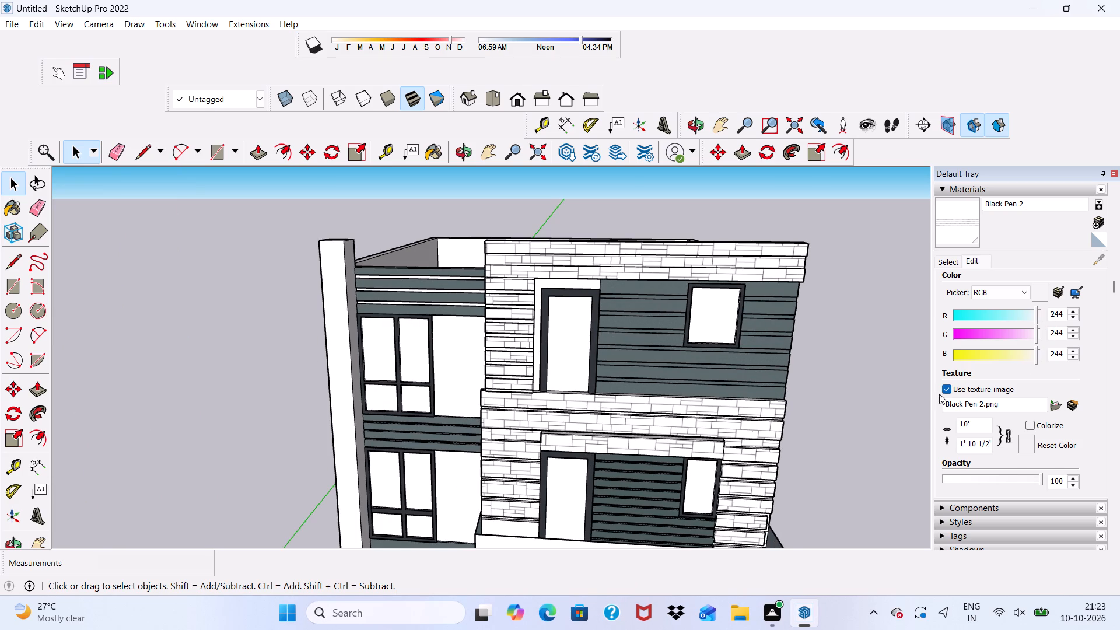
Paint the top two grooves of the dark board cladding between the door and window above the upper balcony with white Color M00.
{"action": "scroll", "coordinate": [949, 358], "scroll_direction": "up", "scroll_amount": 1}
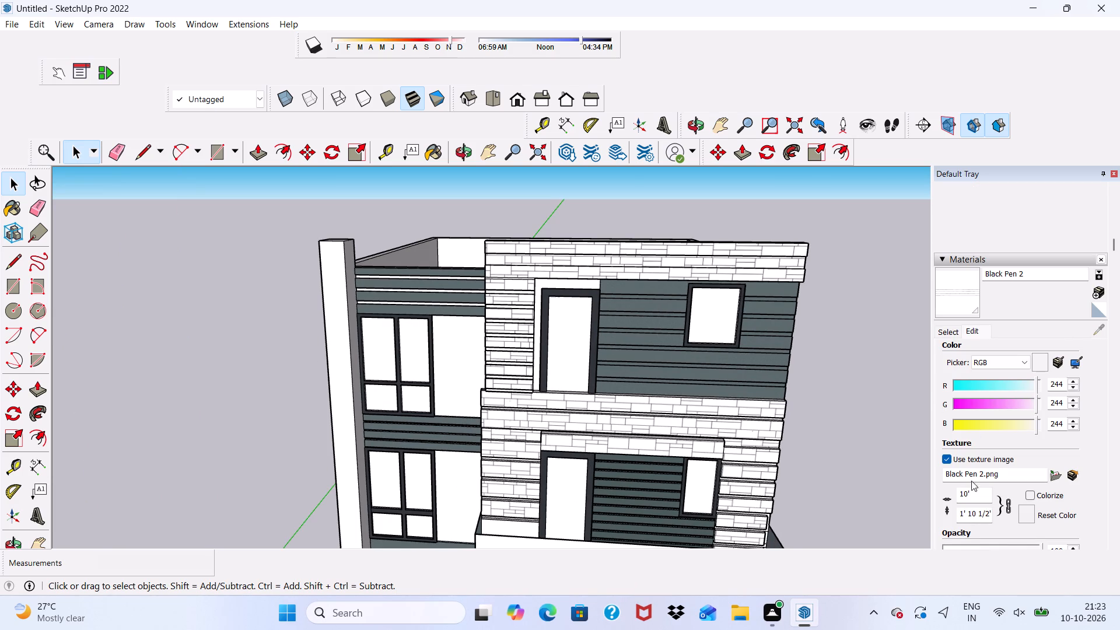
{"action": "left_click", "coordinate": [945, 332]}
{"action": "left_click", "coordinate": [1084, 351]}
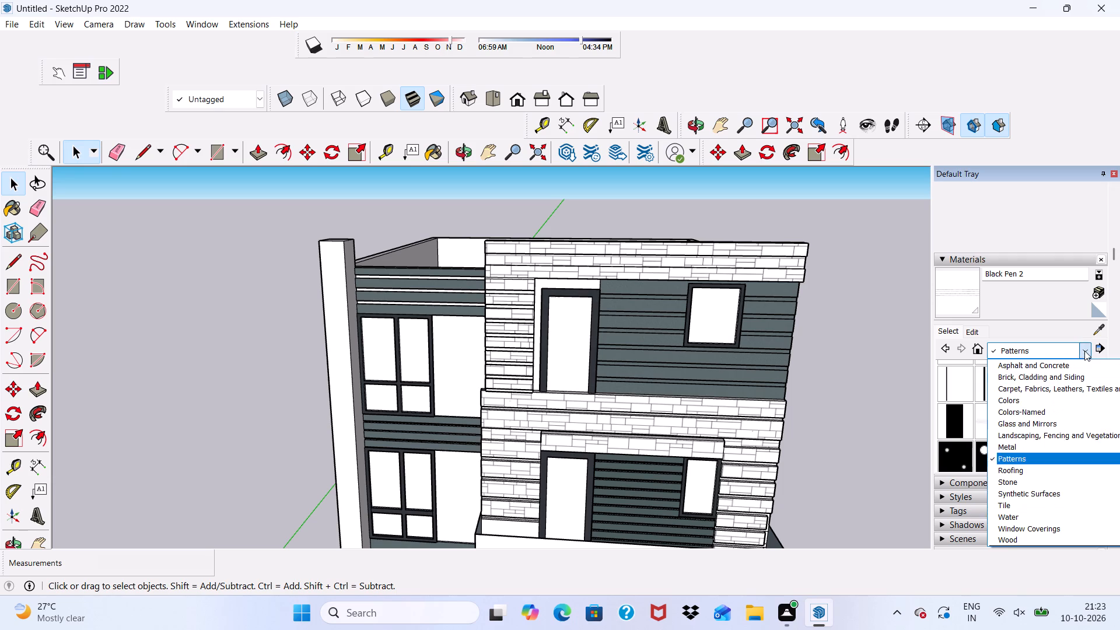
{"action": "left_click", "coordinate": [1010, 403]}
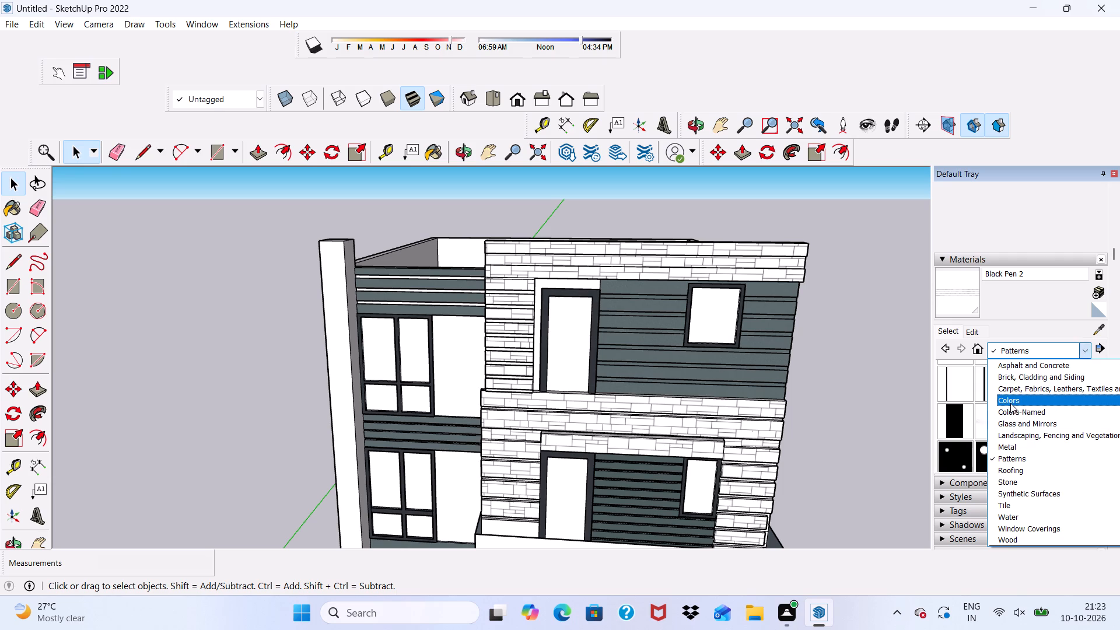
{"action": "scroll", "coordinate": [999, 405], "scroll_direction": "down", "scroll_amount": 4}
{"action": "scroll", "coordinate": [993, 408], "scroll_direction": "up", "scroll_amount": 3}
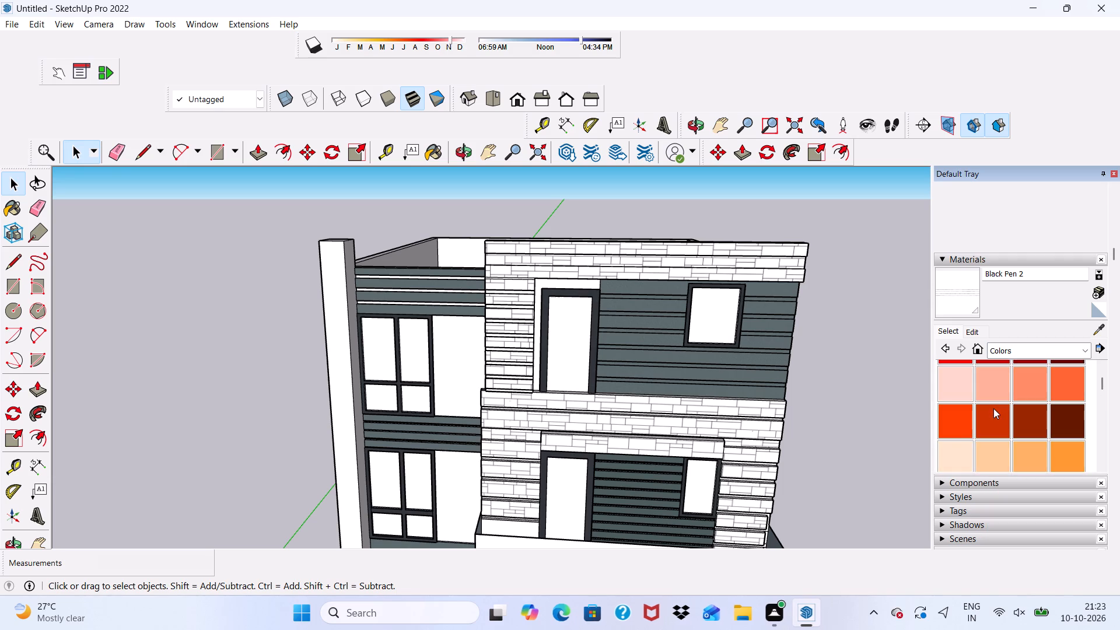
{"action": "scroll", "coordinate": [968, 426], "scroll_direction": "down", "scroll_amount": 4}
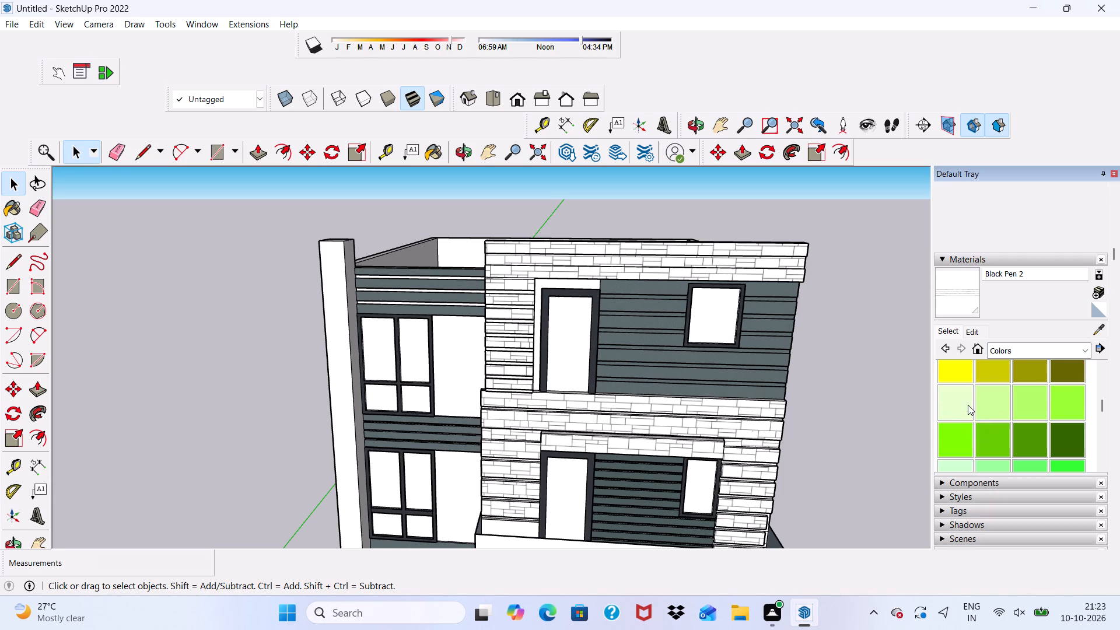
{"action": "scroll", "coordinate": [968, 405], "scroll_direction": "down", "scroll_amount": 10}
{"action": "scroll", "coordinate": [955, 394], "scroll_direction": "up", "scroll_amount": 2}
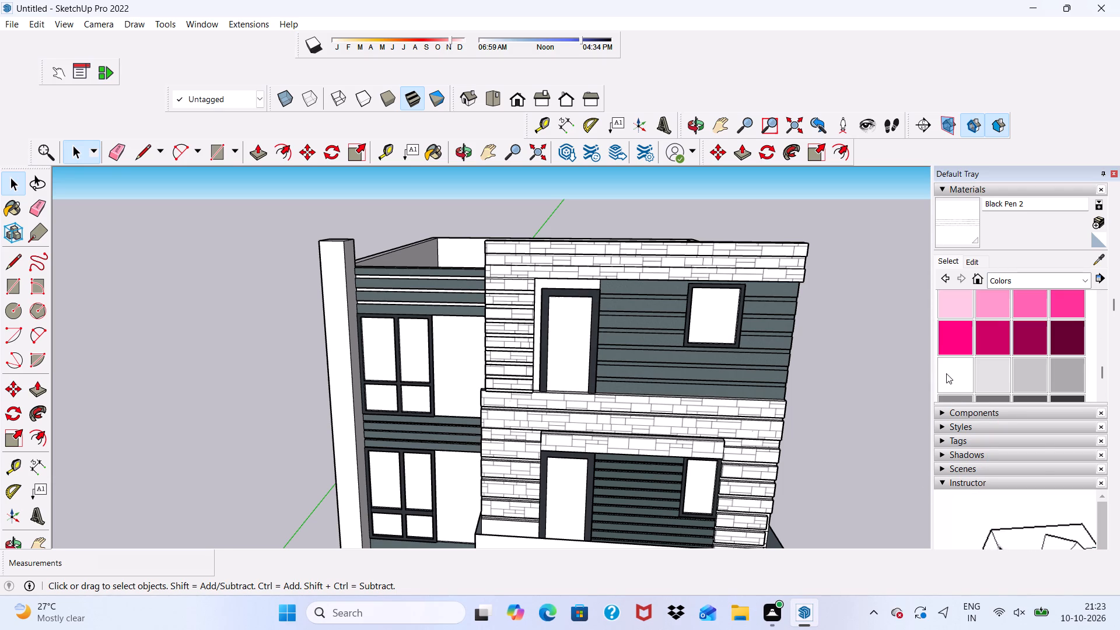
{"action": "left_click", "coordinate": [946, 373]}
{"action": "scroll", "coordinate": [565, 477], "scroll_direction": "up", "scroll_amount": 20}
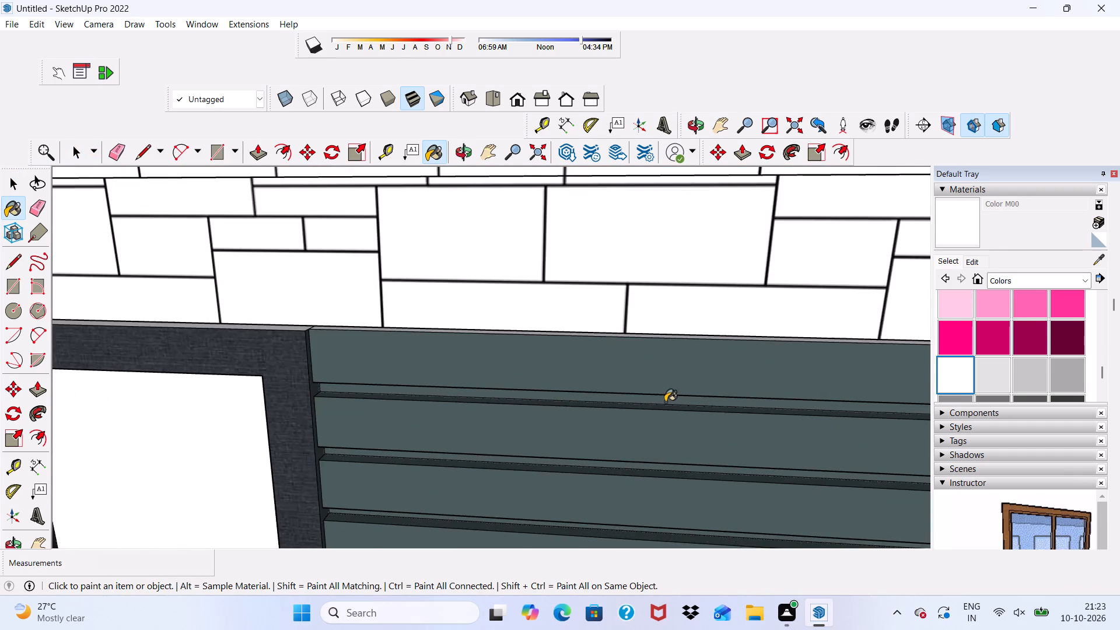
{"action": "middle_click_drag", "start_coordinate": [665, 402], "coordinate": [673, 347]}
{"action": "scroll", "coordinate": [643, 387], "scroll_direction": "up", "scroll_amount": 2}
{"action": "left_click", "coordinate": [643, 387]}
{"action": "scroll", "coordinate": [642, 404], "scroll_direction": "down", "scroll_amount": 9}
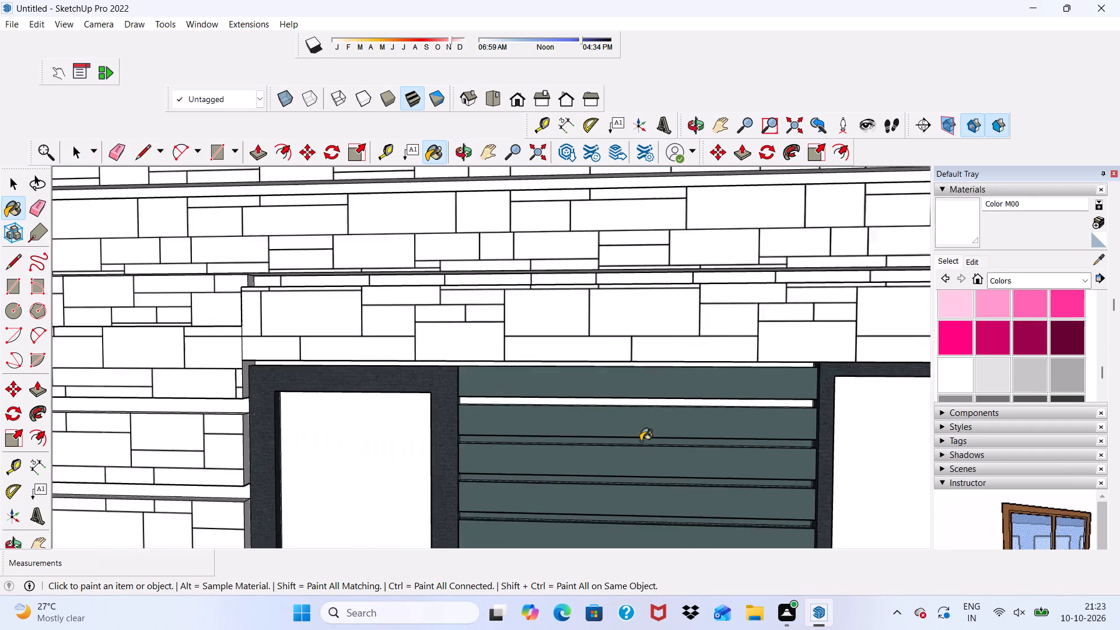
{"action": "scroll", "coordinate": [640, 441], "scroll_direction": "up", "scroll_amount": 4}
{"action": "left_click", "coordinate": [608, 440]}
Paint the next four grooves down the same cladding between the door and window with Color M00.
{"action": "scroll", "coordinate": [579, 423], "scroll_direction": "down", "scroll_amount": 9}
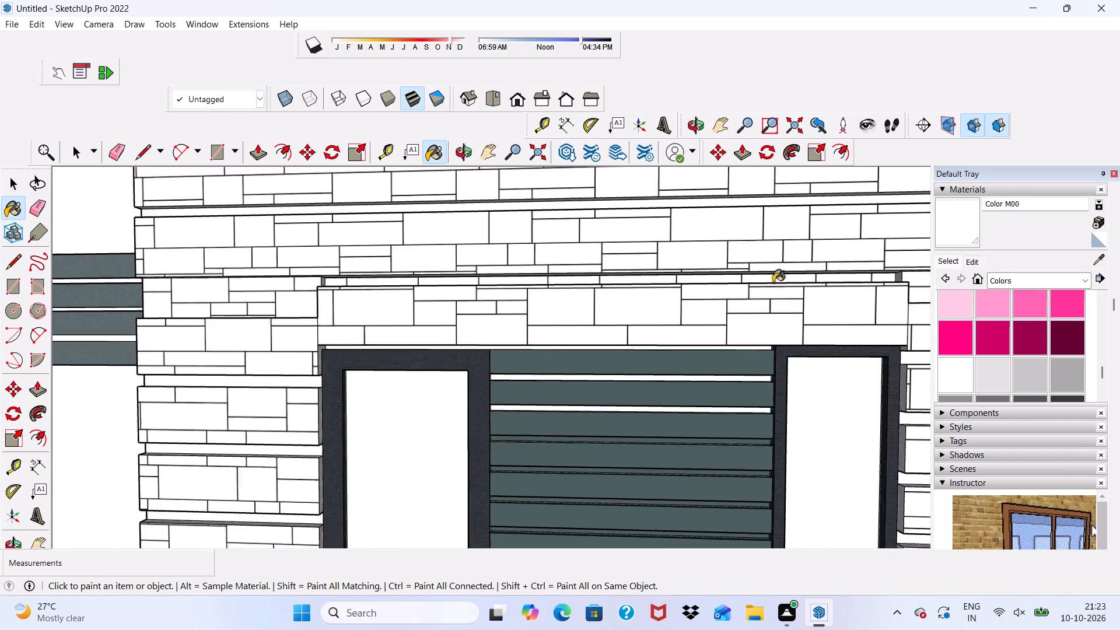
{"action": "scroll", "coordinate": [773, 282], "scroll_direction": "down", "scroll_amount": 2}
{"action": "scroll", "coordinate": [597, 449], "scroll_direction": "up", "scroll_amount": 16}
{"action": "left_click", "coordinate": [661, 355]}
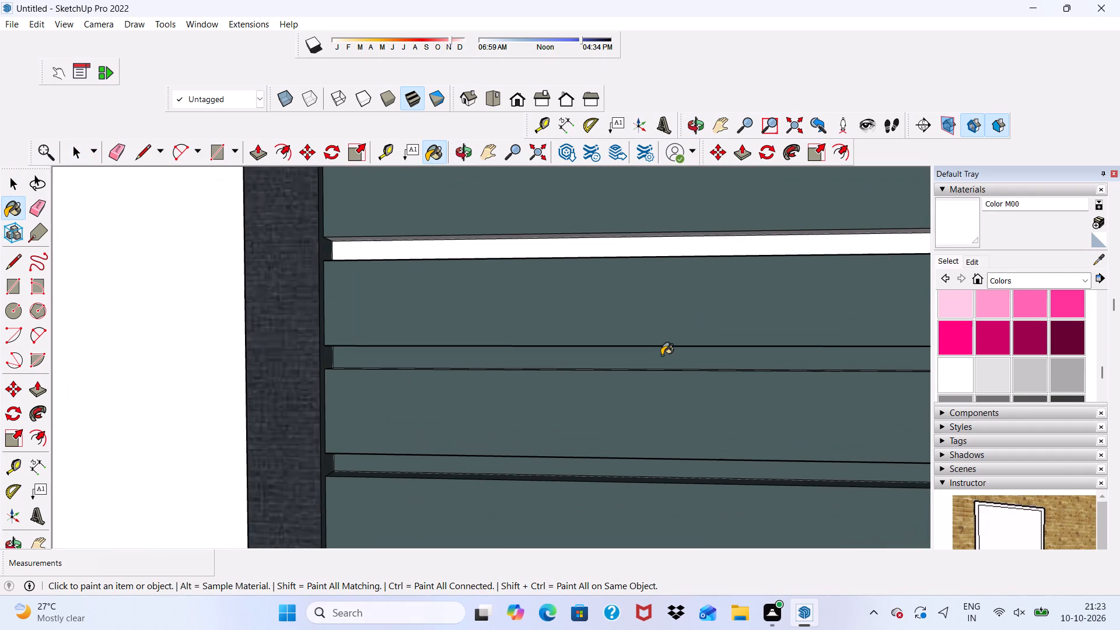
{"action": "left_click", "coordinate": [643, 466]}
{"action": "scroll", "coordinate": [643, 466], "scroll_direction": "down", "scroll_amount": 10}
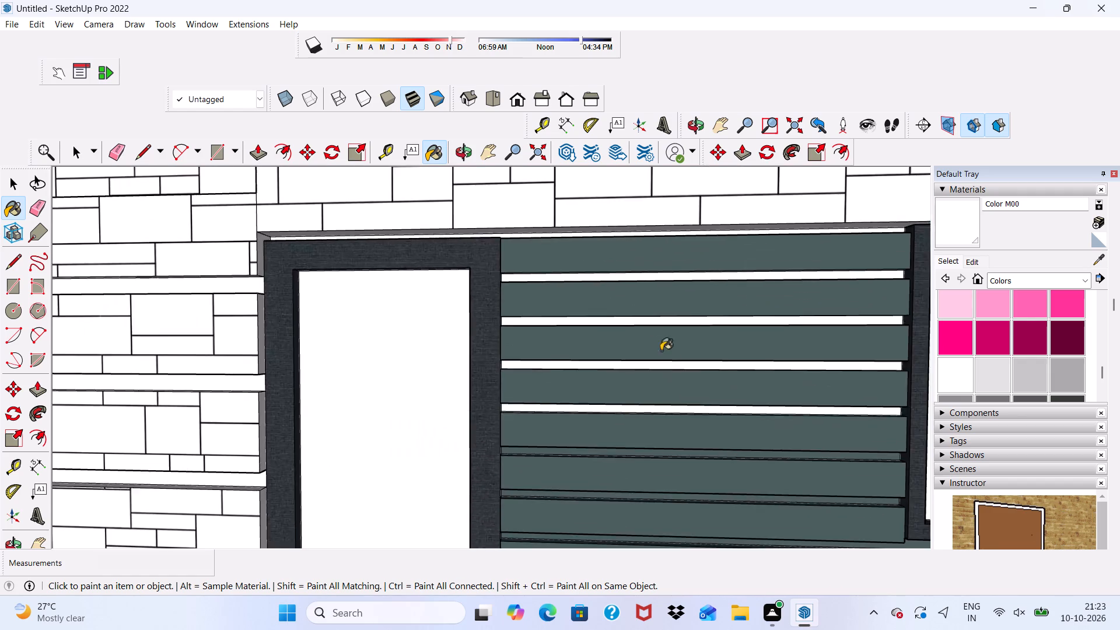
{"action": "scroll", "coordinate": [661, 351], "scroll_direction": "down", "scroll_amount": 4}
{"action": "scroll", "coordinate": [677, 471], "scroll_direction": "up", "scroll_amount": 4}
{"action": "scroll", "coordinate": [677, 380], "scroll_direction": "up", "scroll_amount": 7}
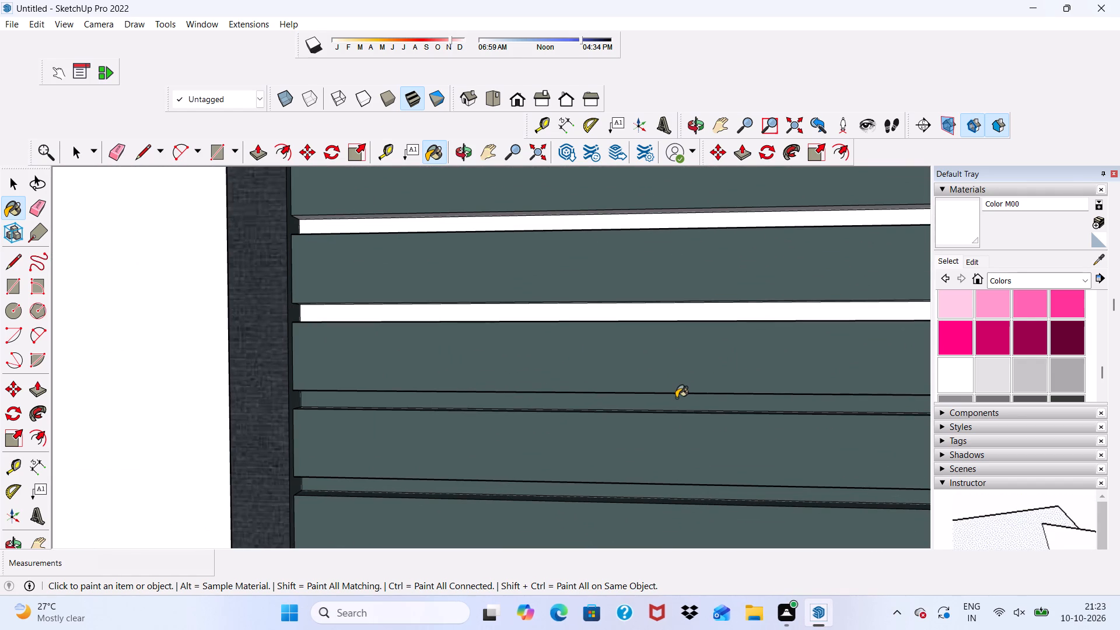
{"action": "left_click", "coordinate": [676, 398]}
{"action": "scroll", "coordinate": [693, 474], "scroll_direction": "up", "scroll_amount": 4}
{"action": "left_click", "coordinate": [701, 502]}
Paint the lowest grooves of the same cladding, down to the balcony level, with Color M00.
{"action": "scroll", "coordinate": [645, 429], "scroll_direction": "down", "scroll_amount": 5}
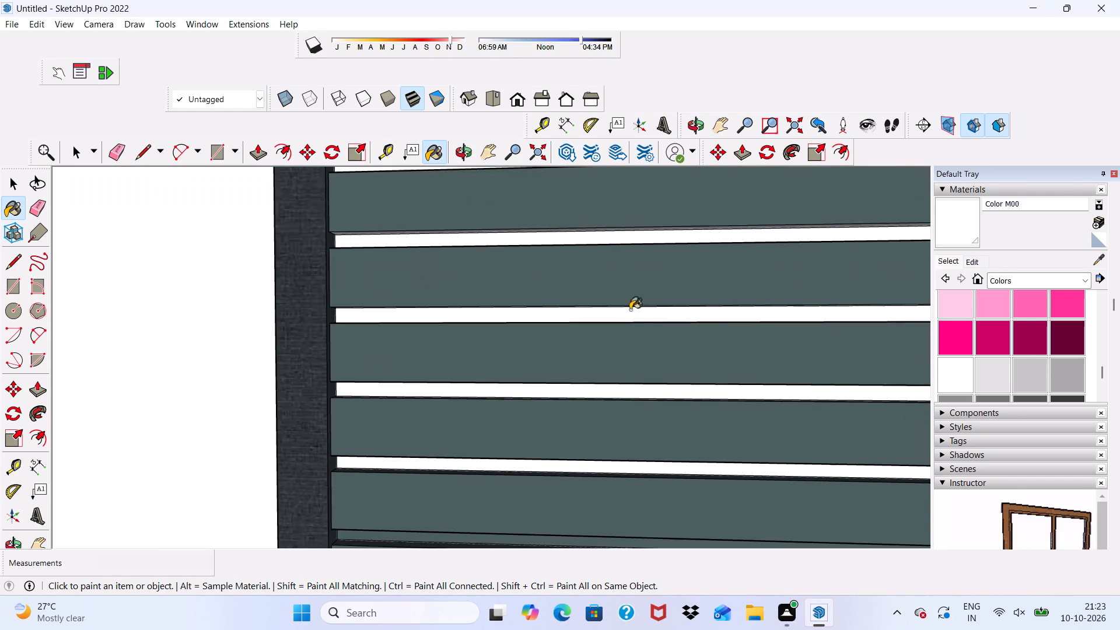
{"action": "scroll", "coordinate": [630, 310], "scroll_direction": "down", "scroll_amount": 11}
{"action": "scroll", "coordinate": [620, 431], "scroll_direction": "up", "scroll_amount": 9}
{"action": "left_click", "coordinate": [640, 400]}
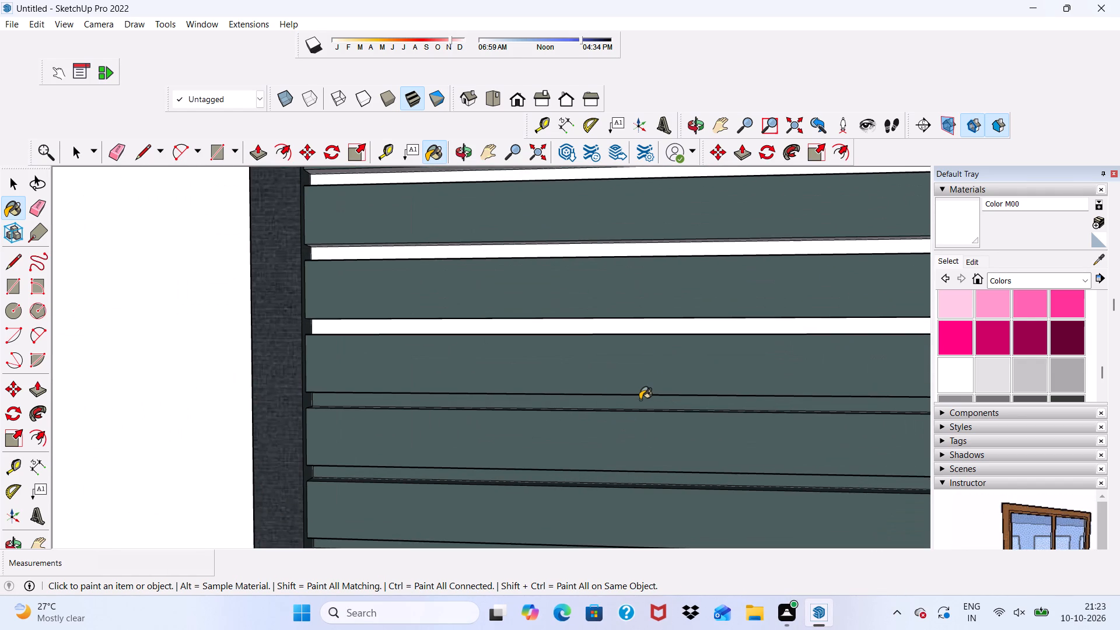
{"action": "scroll", "coordinate": [639, 450], "scroll_direction": "up", "scroll_amount": 4}
{"action": "left_click_drag", "start_coordinate": [621, 495], "coordinate": [626, 494]}
{"action": "scroll", "coordinate": [620, 412], "scroll_direction": "down", "scroll_amount": 6}
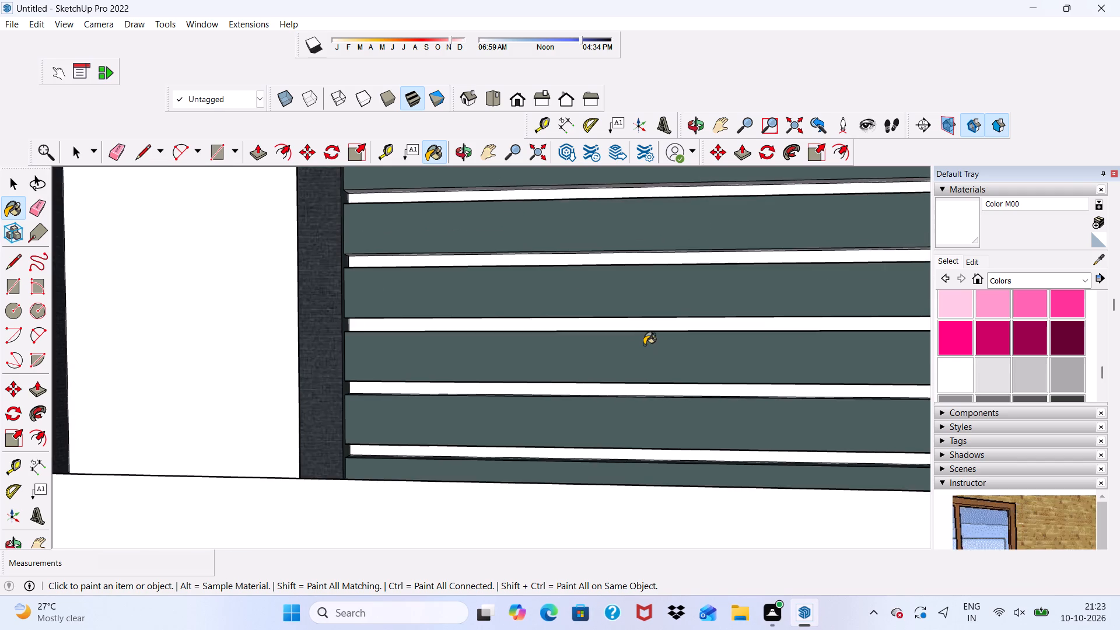
Paint the next unpainted groove near the bottom of the cladding between the door and window above the upper balcony with Color M00.
{"action": "middle_click_drag", "start_coordinate": [644, 345], "coordinate": [729, 453]}
{"action": "scroll", "coordinate": [729, 453], "scroll_direction": "up", "scroll_amount": 9}
{"action": "middle_click_drag", "start_coordinate": [722, 444], "coordinate": [681, 371]}
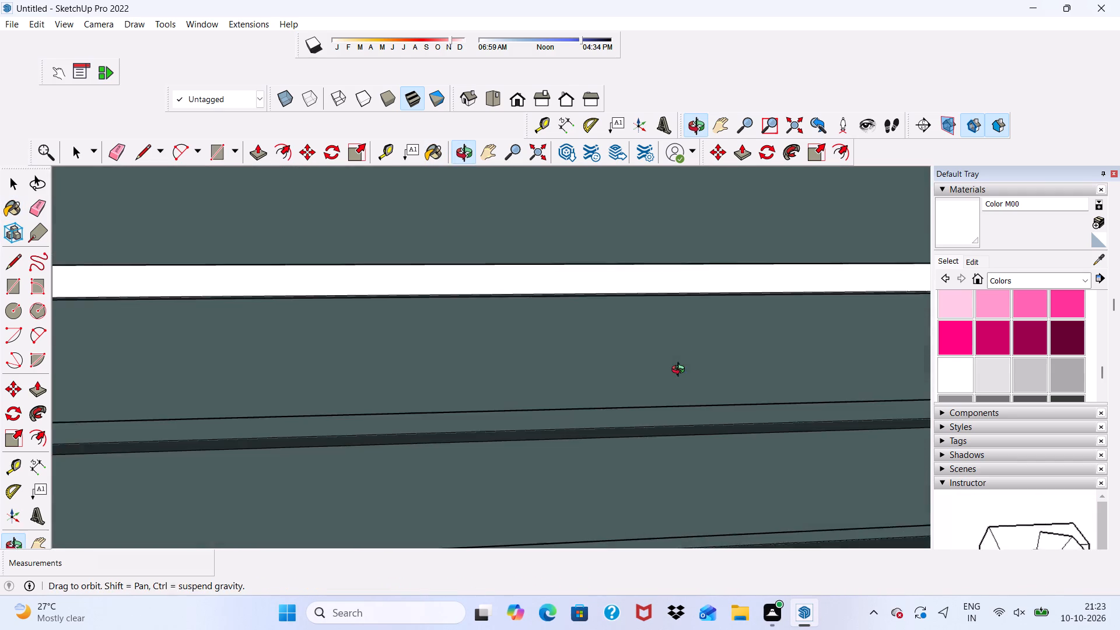
{"action": "middle_click_drag", "start_coordinate": [681, 371], "coordinate": [679, 371]}
{"action": "scroll", "coordinate": [673, 425], "scroll_direction": "up", "scroll_amount": 5}
{"action": "left_click", "coordinate": [669, 404]}
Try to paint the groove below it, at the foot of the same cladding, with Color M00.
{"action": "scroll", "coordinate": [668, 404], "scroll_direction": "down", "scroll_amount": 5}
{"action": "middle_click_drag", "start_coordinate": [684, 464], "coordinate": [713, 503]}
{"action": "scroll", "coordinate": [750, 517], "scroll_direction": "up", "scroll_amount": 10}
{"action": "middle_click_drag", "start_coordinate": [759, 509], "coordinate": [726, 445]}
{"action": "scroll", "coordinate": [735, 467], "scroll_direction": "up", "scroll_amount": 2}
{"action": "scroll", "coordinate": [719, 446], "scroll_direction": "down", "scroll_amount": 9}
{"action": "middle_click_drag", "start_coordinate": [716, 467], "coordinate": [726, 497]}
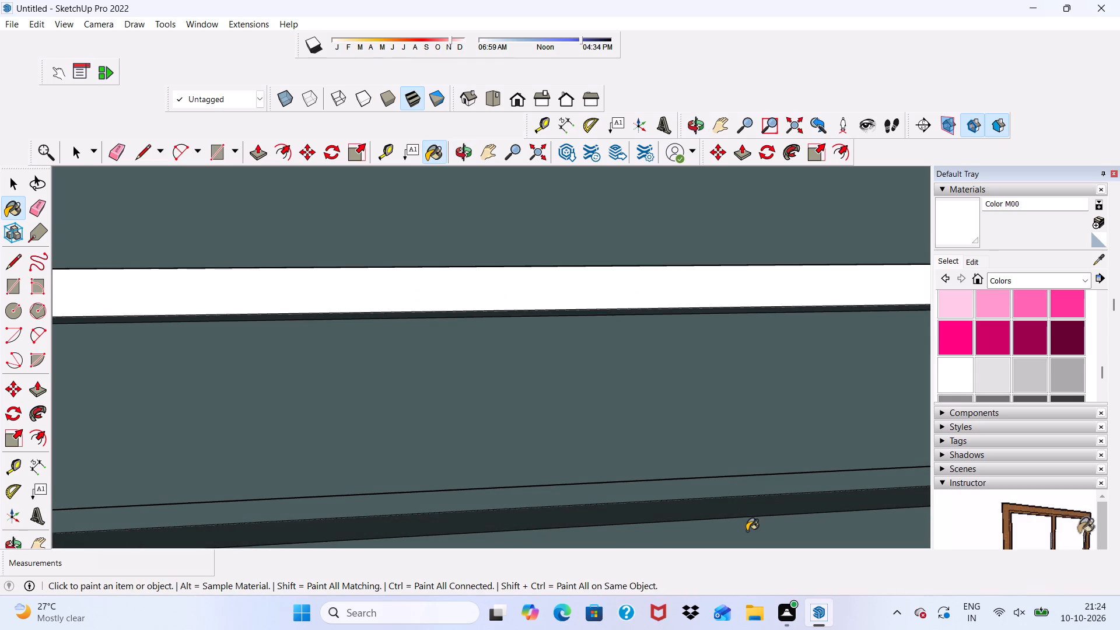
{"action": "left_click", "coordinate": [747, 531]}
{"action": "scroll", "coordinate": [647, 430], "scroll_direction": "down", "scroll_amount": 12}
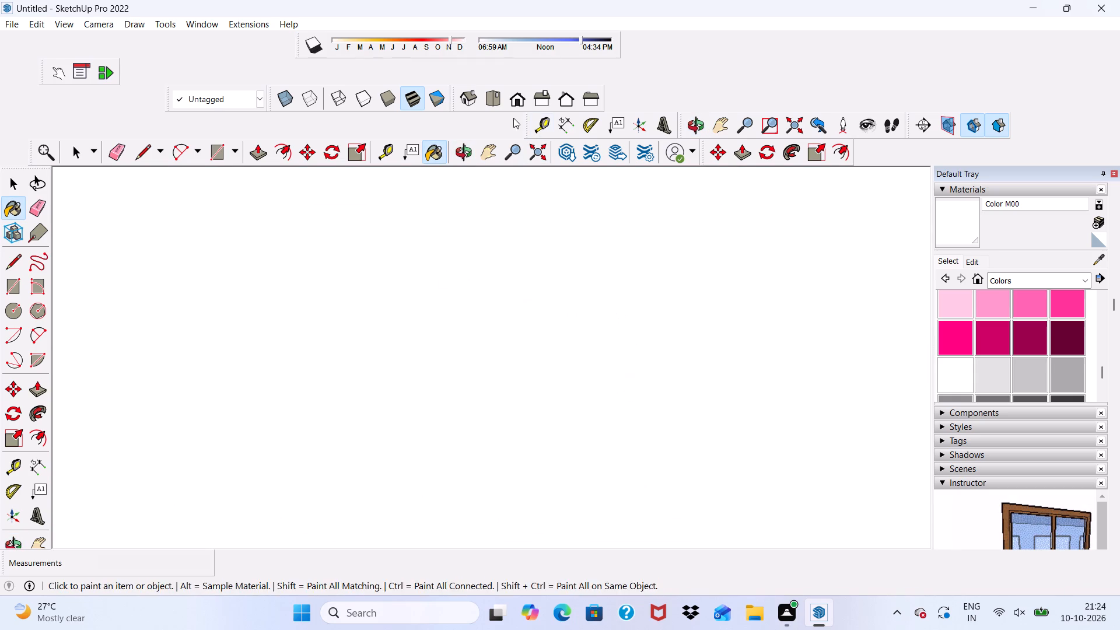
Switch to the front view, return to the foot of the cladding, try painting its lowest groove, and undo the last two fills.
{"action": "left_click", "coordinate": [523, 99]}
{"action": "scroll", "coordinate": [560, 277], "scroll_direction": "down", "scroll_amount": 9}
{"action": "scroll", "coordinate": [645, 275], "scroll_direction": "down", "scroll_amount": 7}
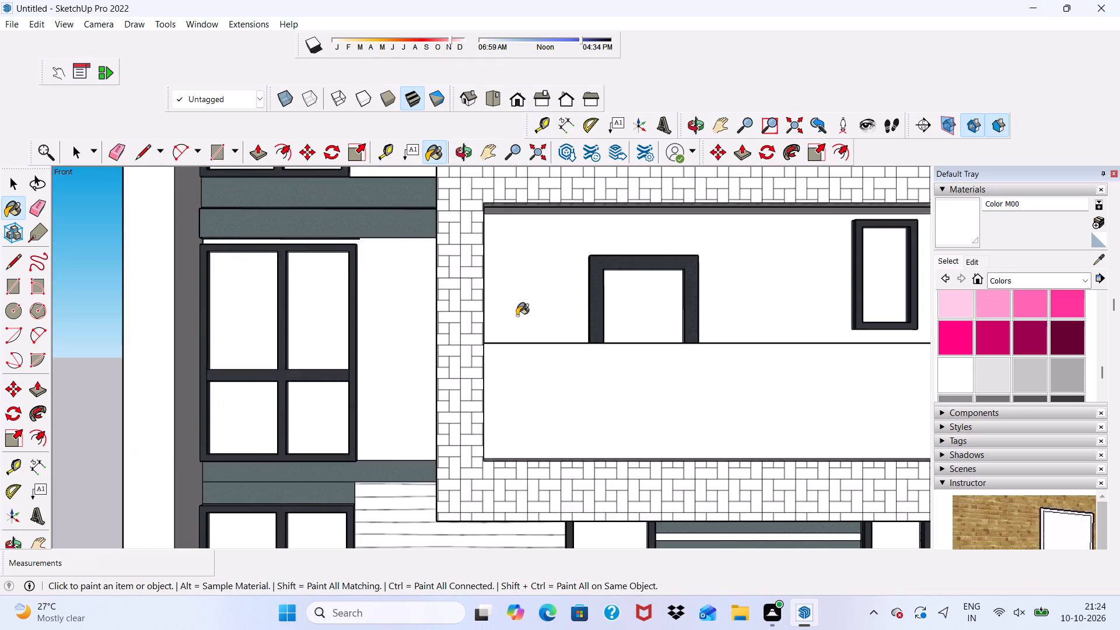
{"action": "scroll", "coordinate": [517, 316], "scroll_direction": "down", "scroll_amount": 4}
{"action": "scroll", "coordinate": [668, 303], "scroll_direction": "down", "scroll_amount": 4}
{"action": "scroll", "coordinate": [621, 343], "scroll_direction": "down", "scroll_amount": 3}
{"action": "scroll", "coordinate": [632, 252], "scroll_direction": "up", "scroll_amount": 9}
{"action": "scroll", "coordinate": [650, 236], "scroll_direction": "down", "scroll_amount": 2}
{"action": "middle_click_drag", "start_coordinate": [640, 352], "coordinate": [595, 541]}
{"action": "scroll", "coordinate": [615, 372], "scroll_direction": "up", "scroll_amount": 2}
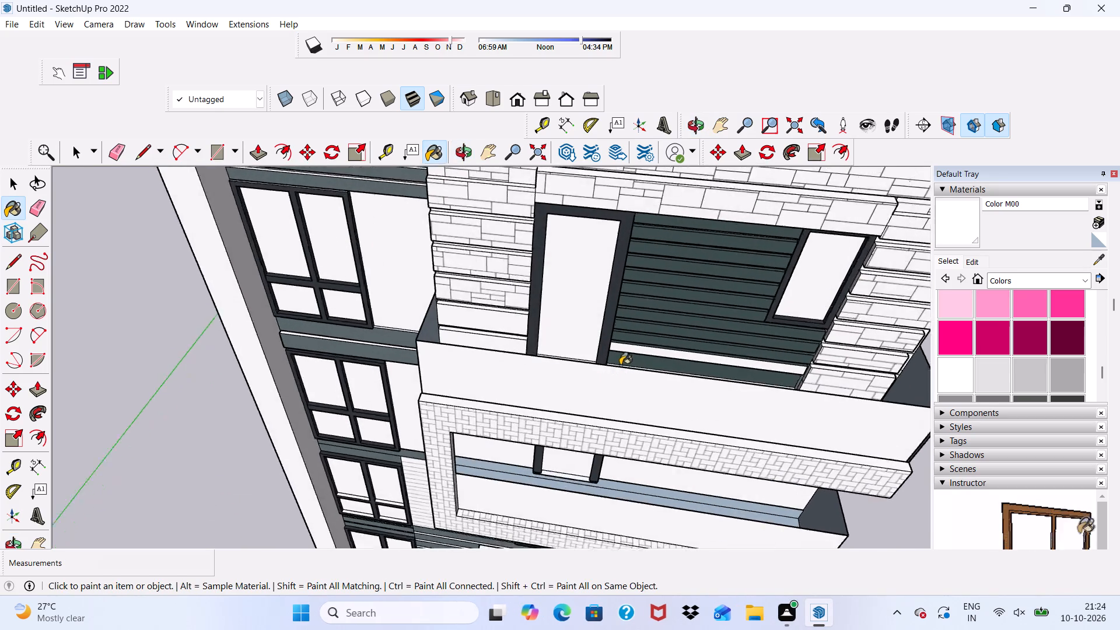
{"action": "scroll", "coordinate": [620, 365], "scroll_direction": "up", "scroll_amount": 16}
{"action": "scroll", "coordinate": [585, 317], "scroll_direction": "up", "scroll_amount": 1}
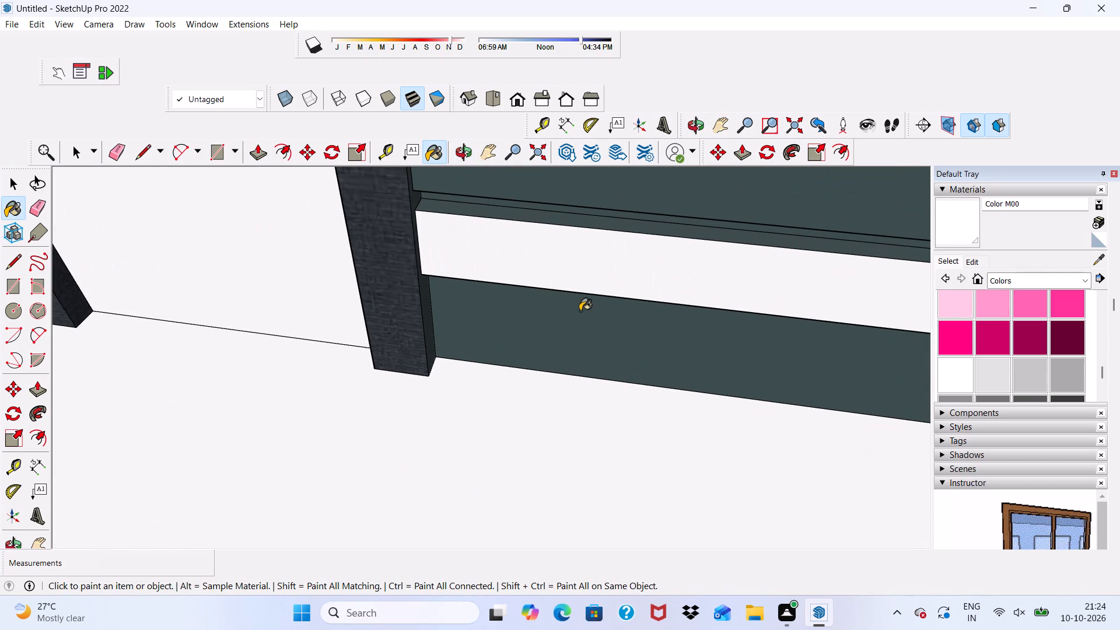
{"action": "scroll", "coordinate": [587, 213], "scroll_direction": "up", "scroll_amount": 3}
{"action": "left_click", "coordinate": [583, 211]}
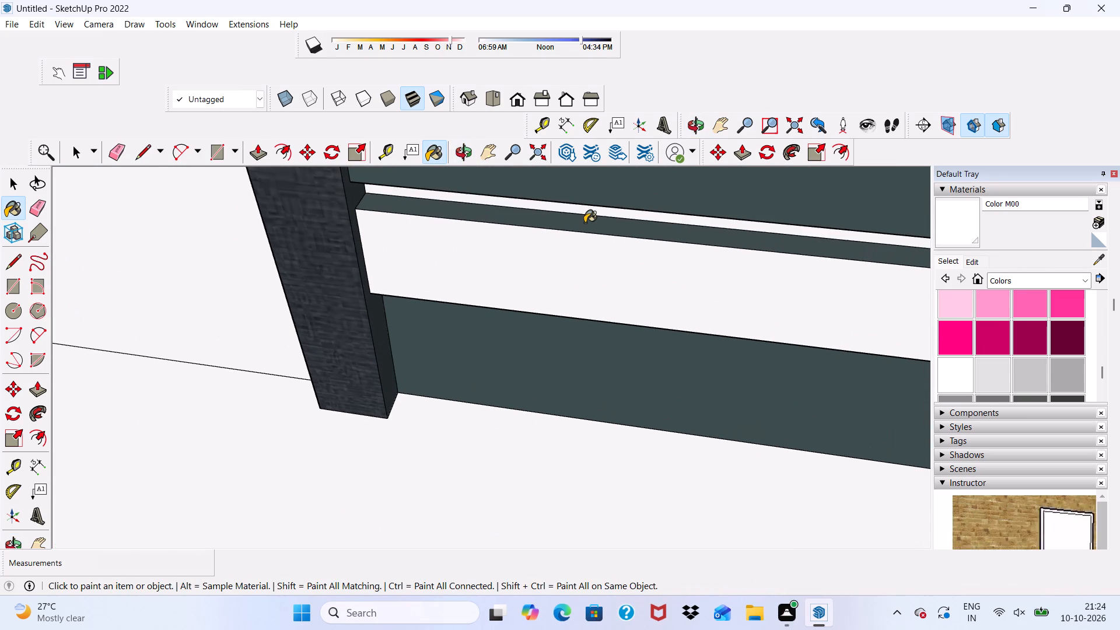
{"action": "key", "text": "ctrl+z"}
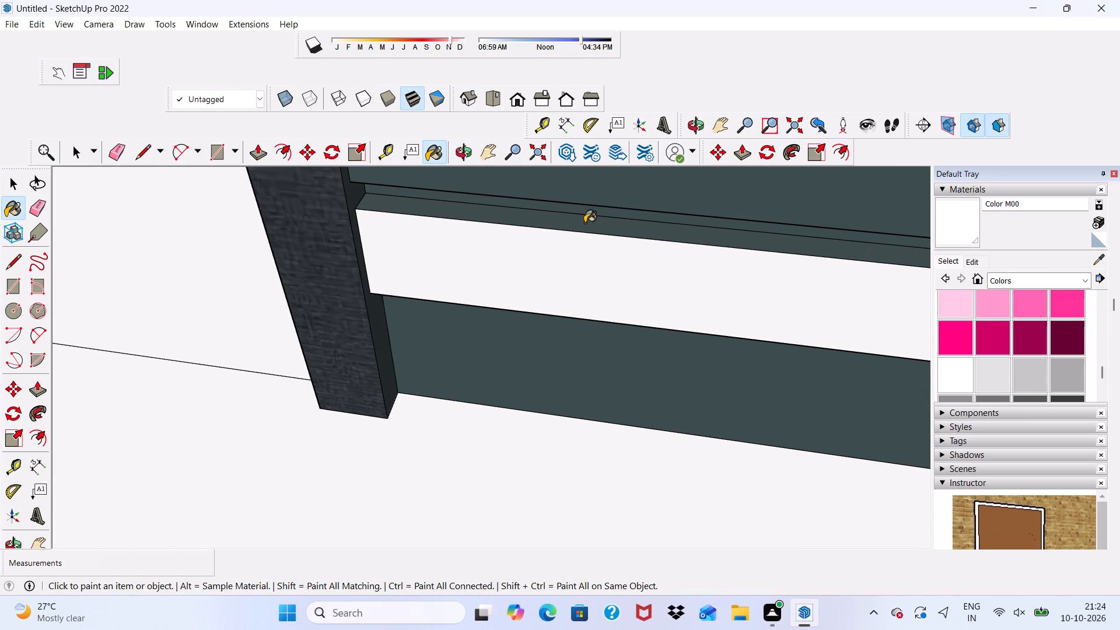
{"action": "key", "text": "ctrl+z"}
Paint the lowest groove at the foot of the cladding above the upper balcony with Color M00.
{"action": "scroll", "coordinate": [562, 202], "scroll_direction": "up", "scroll_amount": 5}
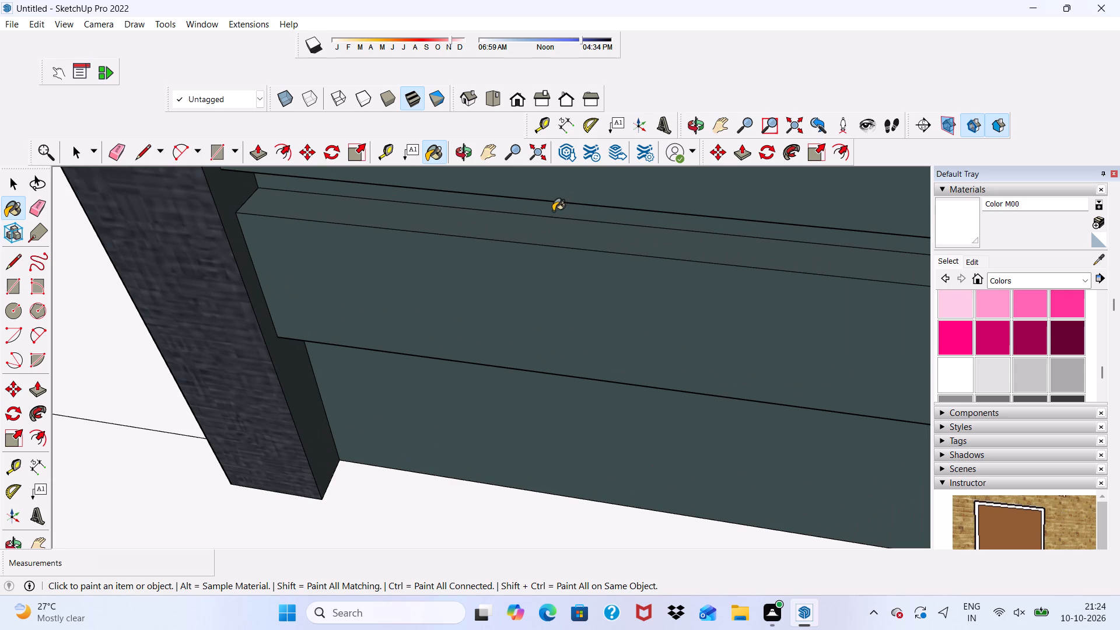
{"action": "left_click", "coordinate": [553, 211]}
{"action": "scroll", "coordinate": [475, 289], "scroll_direction": "down", "scroll_amount": 5}
{"action": "scroll", "coordinate": [251, 399], "scroll_direction": "down", "scroll_amount": 11}
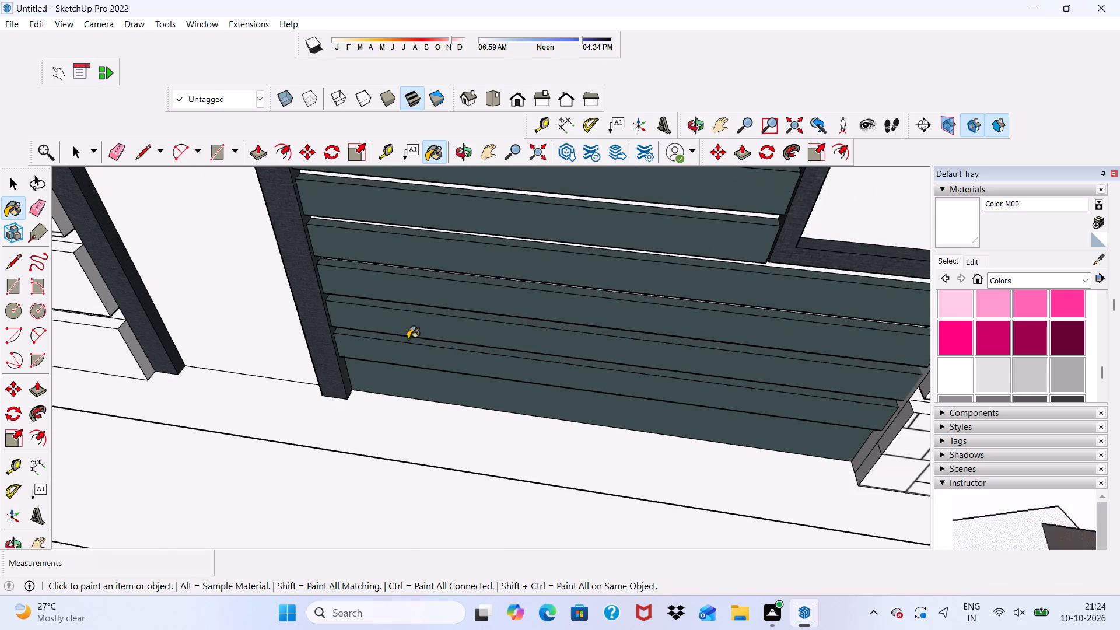
Paint the three lowest grooves of the dark board cladding on the top floor, up to the window's sill, with Color M00.
{"action": "middle_click_drag", "start_coordinate": [407, 355], "coordinate": [472, 229]}
{"action": "scroll", "coordinate": [491, 228], "scroll_direction": "up", "scroll_amount": 1}
{"action": "scroll", "coordinate": [397, 373], "scroll_direction": "down", "scroll_amount": 13}
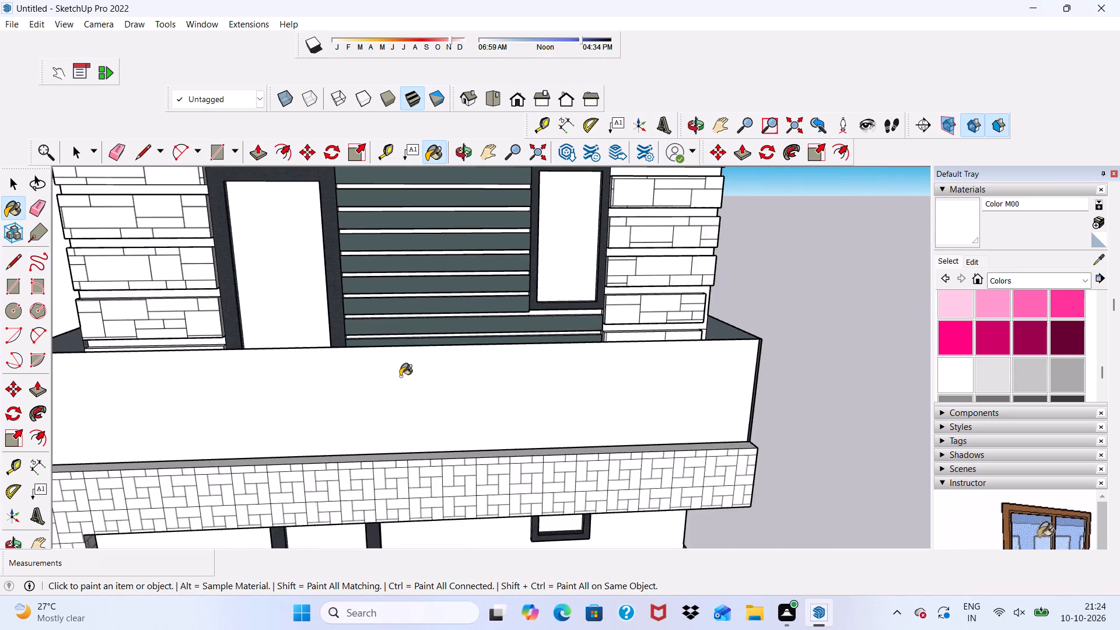
{"action": "scroll", "coordinate": [400, 376], "scroll_direction": "down", "scroll_amount": 5}
{"action": "scroll", "coordinate": [499, 412], "scroll_direction": "up", "scroll_amount": 1}
{"action": "scroll", "coordinate": [485, 365], "scroll_direction": "down", "scroll_amount": 9}
{"action": "scroll", "coordinate": [521, 272], "scroll_direction": "up", "scroll_amount": 5}
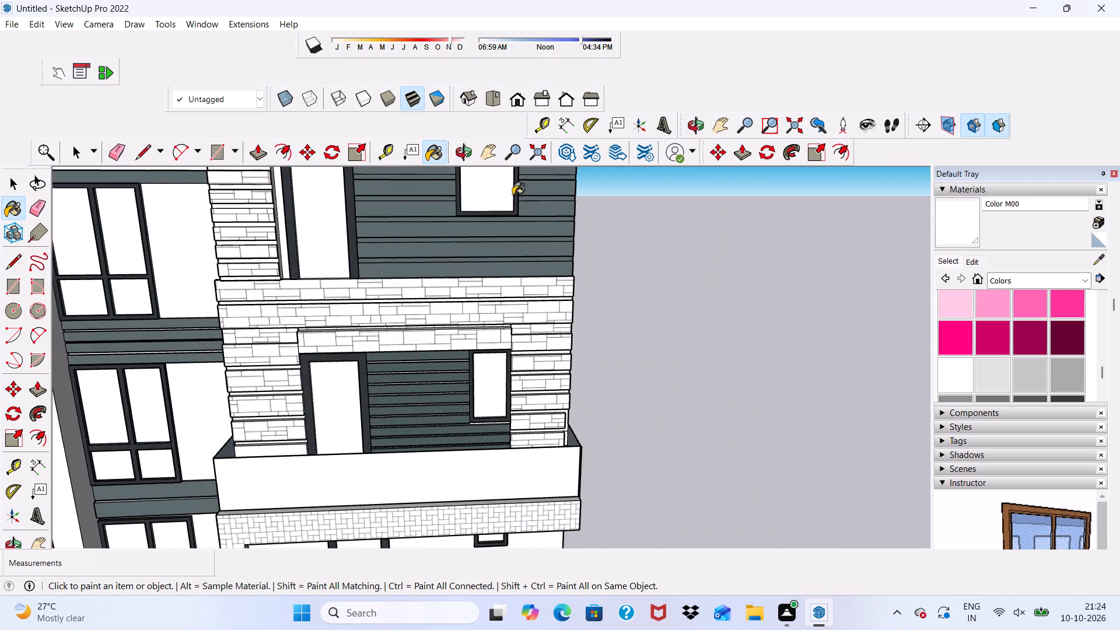
{"action": "scroll", "coordinate": [513, 195], "scroll_direction": "up", "scroll_amount": 5}
{"action": "scroll", "coordinate": [542, 293], "scroll_direction": "down", "scroll_amount": 1}
{"action": "scroll", "coordinate": [542, 305], "scroll_direction": "up", "scroll_amount": 15}
{"action": "left_click", "coordinate": [472, 284]}
{"action": "scroll", "coordinate": [464, 339], "scroll_direction": "down", "scroll_amount": 2}
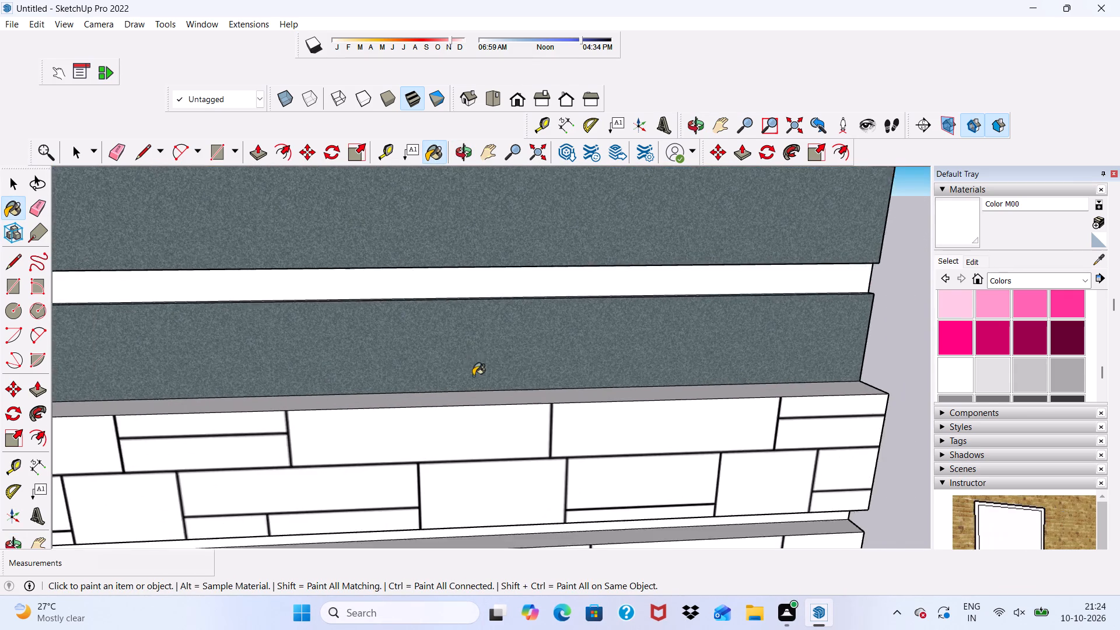
{"action": "scroll", "coordinate": [473, 376], "scroll_direction": "down", "scroll_amount": 7}
{"action": "scroll", "coordinate": [529, 296], "scroll_direction": "up", "scroll_amount": 5}
{"action": "left_click", "coordinate": [516, 260]}
{"action": "scroll", "coordinate": [520, 304], "scroll_direction": "down", "scroll_amount": 7}
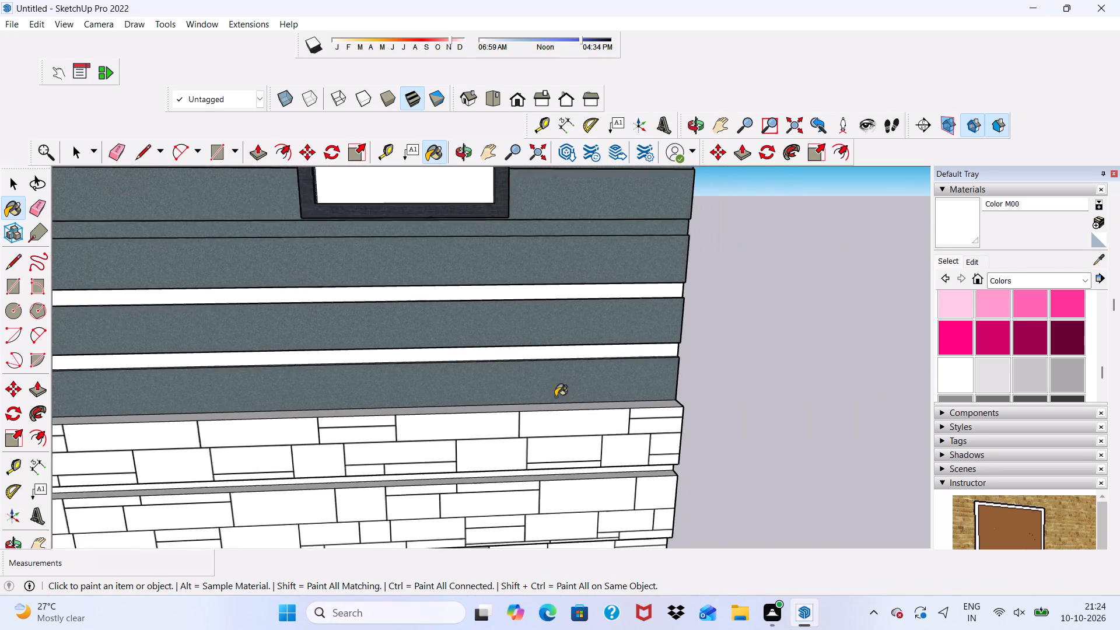
{"action": "scroll", "coordinate": [555, 397], "scroll_direction": "down", "scroll_amount": 2}
{"action": "scroll", "coordinate": [540, 235], "scroll_direction": "up", "scroll_amount": 4}
{"action": "left_click", "coordinate": [529, 303]}
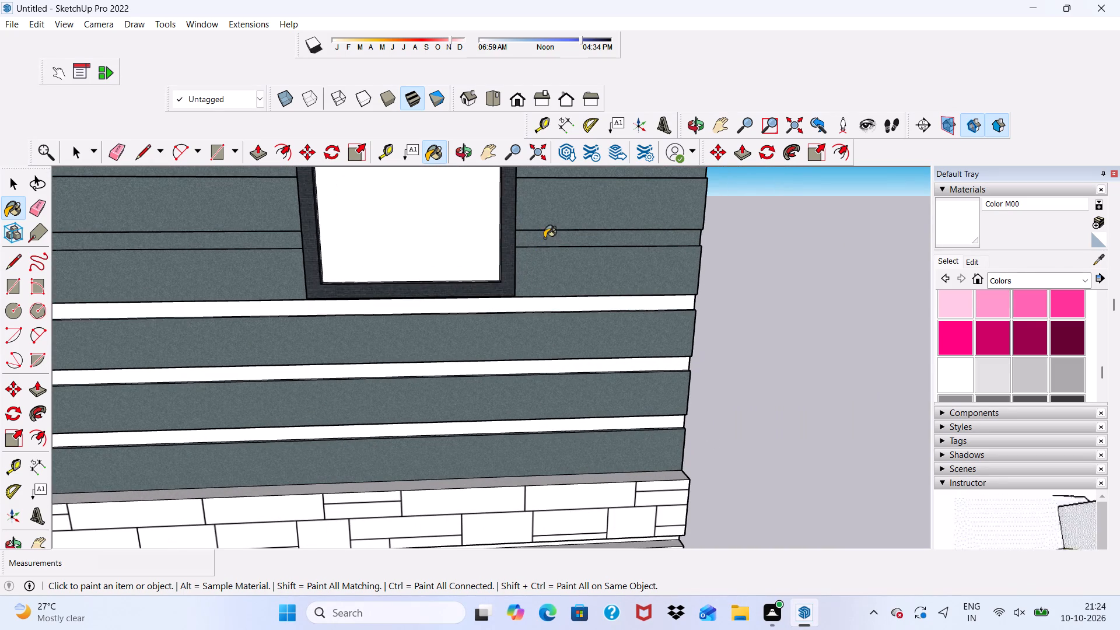
Paint the three grooves on each side of the top-floor window with Color M00.
{"action": "left_click", "coordinate": [544, 238]}
{"action": "scroll", "coordinate": [528, 342], "scroll_direction": "down", "scroll_amount": 9}
{"action": "scroll", "coordinate": [432, 347], "scroll_direction": "up", "scroll_amount": 5}
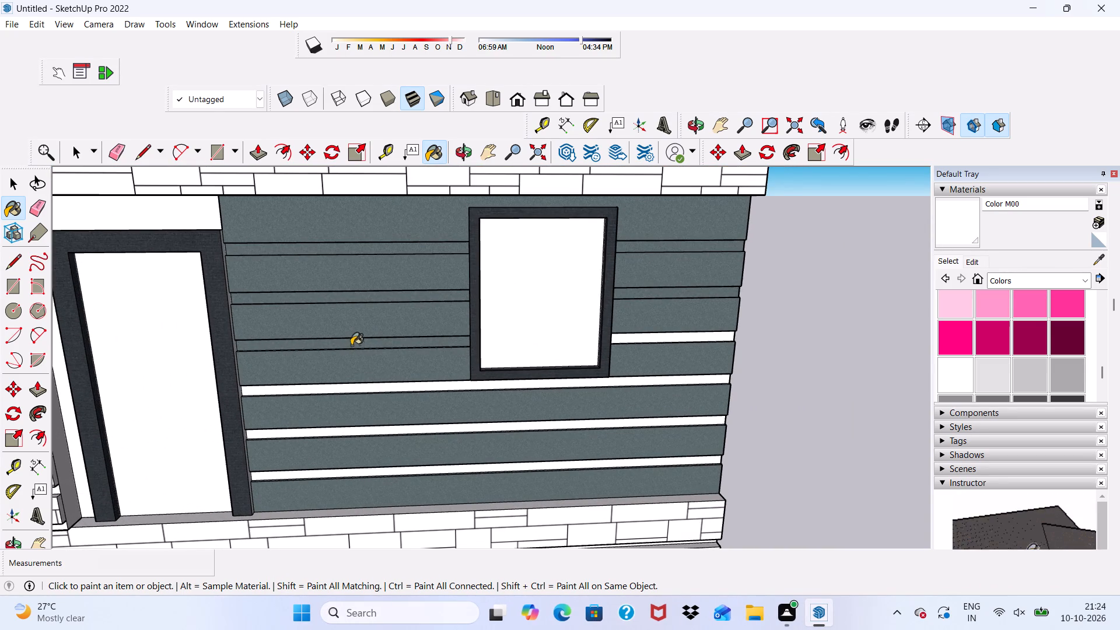
{"action": "double_click", "coordinate": [349, 342]}
{"action": "scroll", "coordinate": [348, 329], "scroll_direction": "up", "scroll_amount": 4}
{"action": "left_click", "coordinate": [338, 288]}
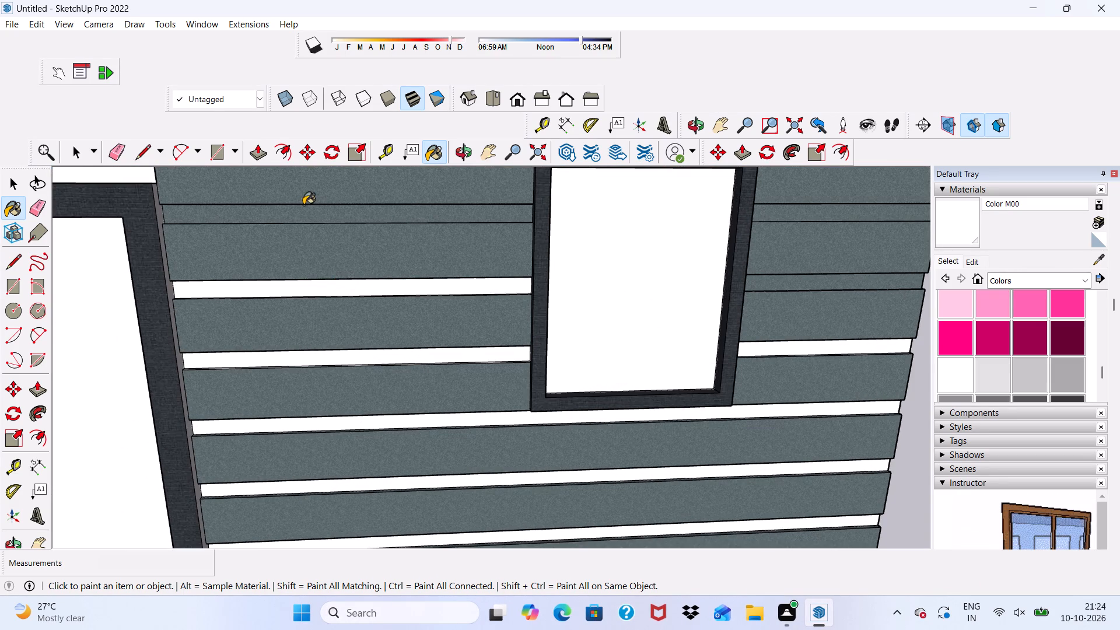
{"action": "left_click", "coordinate": [304, 212]}
{"action": "left_click", "coordinate": [780, 215]}
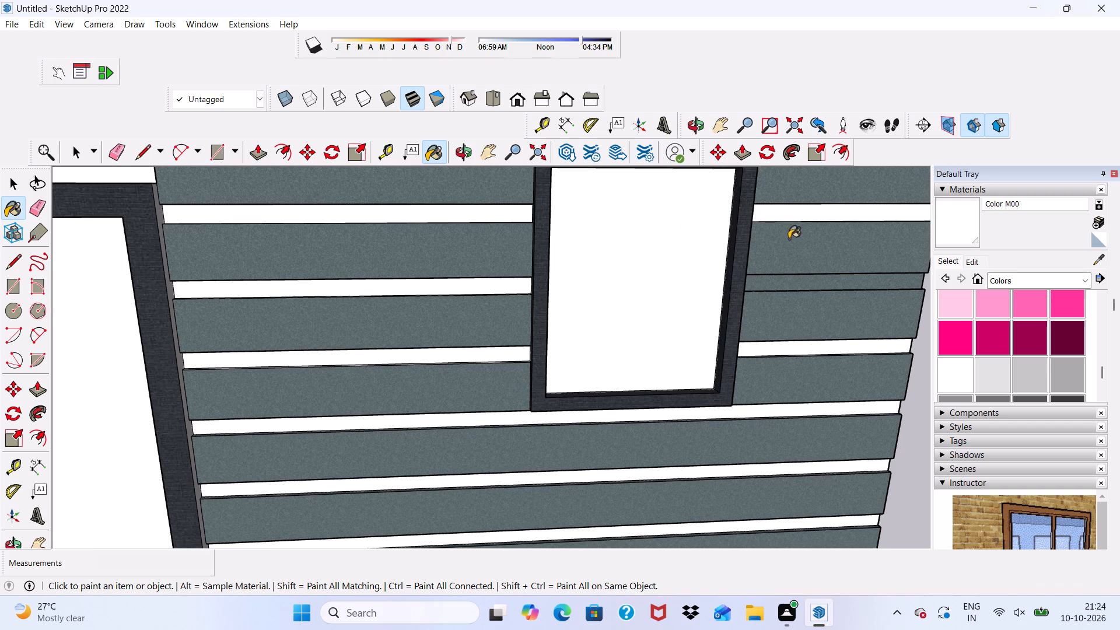
{"action": "left_click", "coordinate": [789, 279]}
{"action": "scroll", "coordinate": [750, 295], "scroll_direction": "down", "scroll_amount": 10}
{"action": "scroll", "coordinate": [633, 383], "scroll_direction": "down", "scroll_amount": 1}
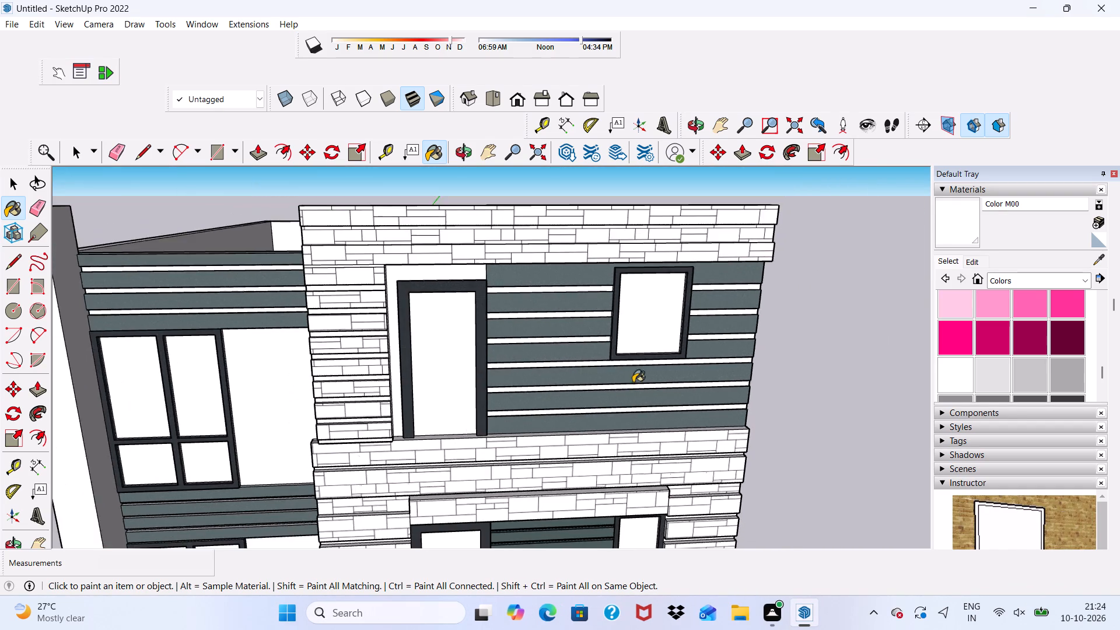
Examine the grooves in the dark board bands between the four-pane windows on the side bay of the façade.
{"action": "middle_click_drag", "start_coordinate": [635, 381], "coordinate": [614, 246]}
{"action": "scroll", "coordinate": [613, 246], "scroll_direction": "down", "scroll_amount": 11}
{"action": "scroll", "coordinate": [440, 447], "scroll_direction": "up", "scroll_amount": 11}
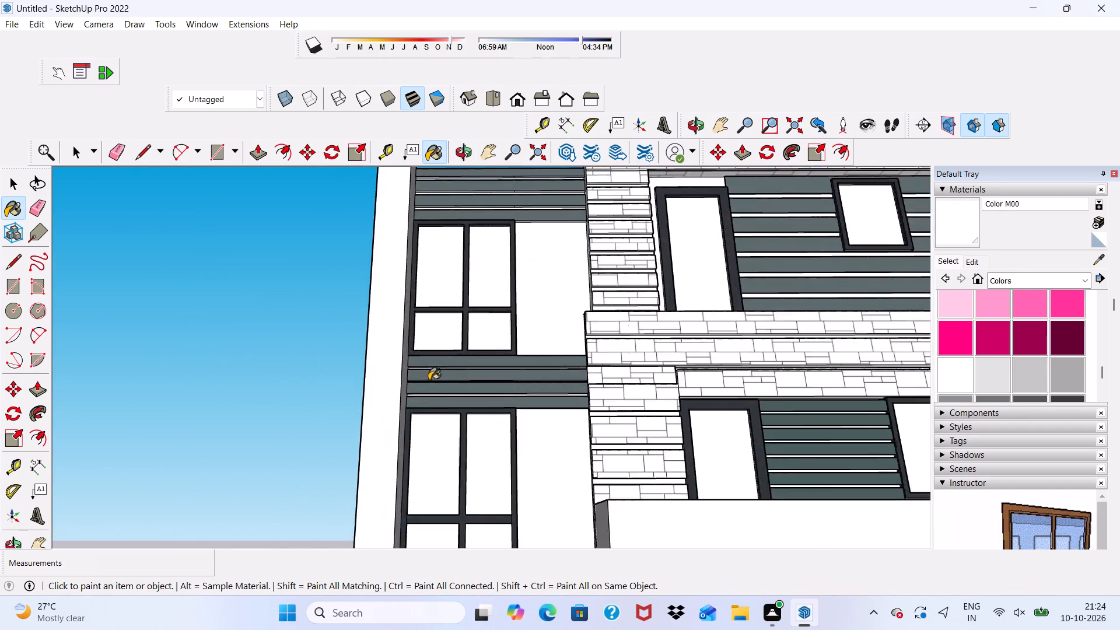
{"action": "scroll", "coordinate": [429, 380], "scroll_direction": "up", "scroll_amount": 15}
{"action": "middle_click_drag", "start_coordinate": [432, 379], "coordinate": [396, 528]}
{"action": "scroll", "coordinate": [325, 512], "scroll_direction": "up", "scroll_amount": 3}
{"action": "scroll", "coordinate": [293, 471], "scroll_direction": "down", "scroll_amount": 2}
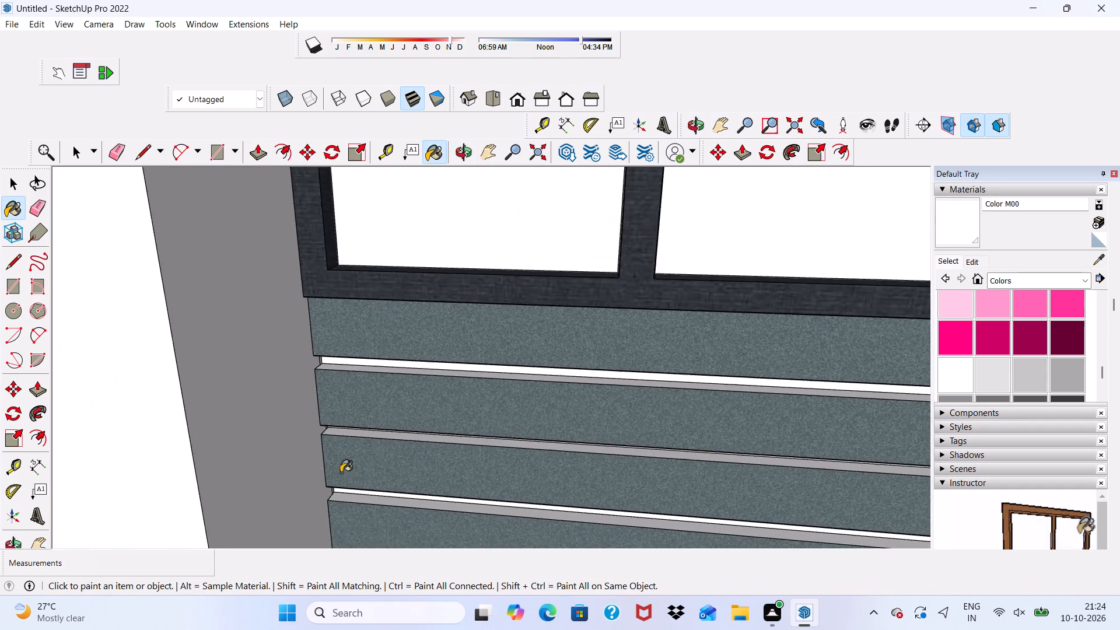
{"action": "scroll", "coordinate": [341, 473], "scroll_direction": "down", "scroll_amount": 17}
{"action": "scroll", "coordinate": [562, 353], "scroll_direction": "down", "scroll_amount": 4}
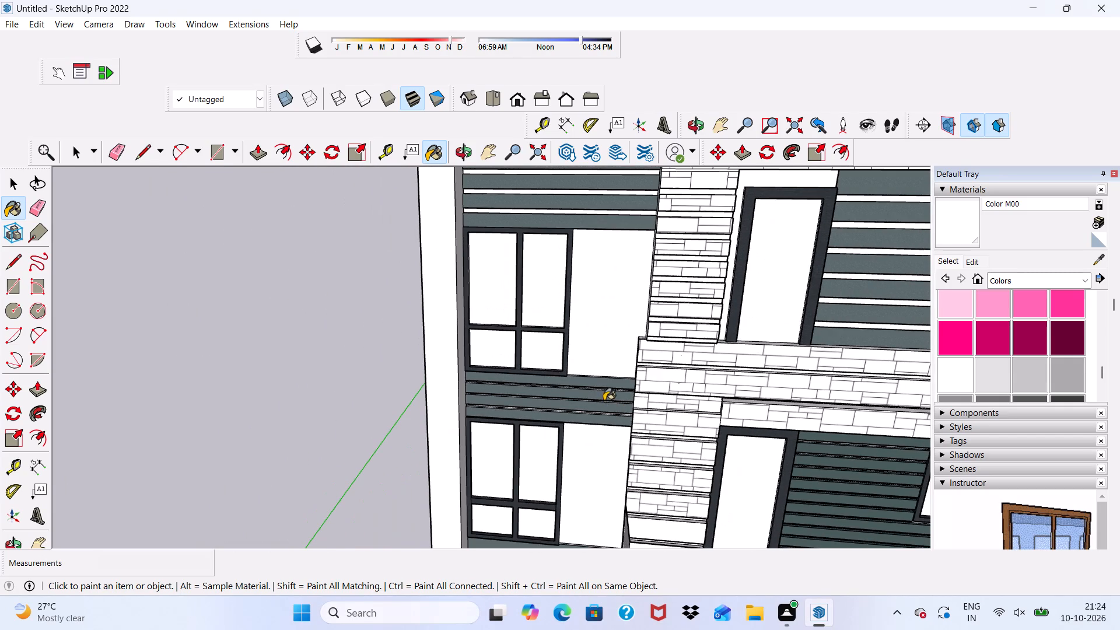
{"action": "scroll", "coordinate": [622, 293], "scroll_direction": "down", "scroll_amount": 5}
{"action": "scroll", "coordinate": [580, 474], "scroll_direction": "up", "scroll_amount": 17}
{"action": "middle_click_drag", "start_coordinate": [582, 472], "coordinate": [578, 429]}
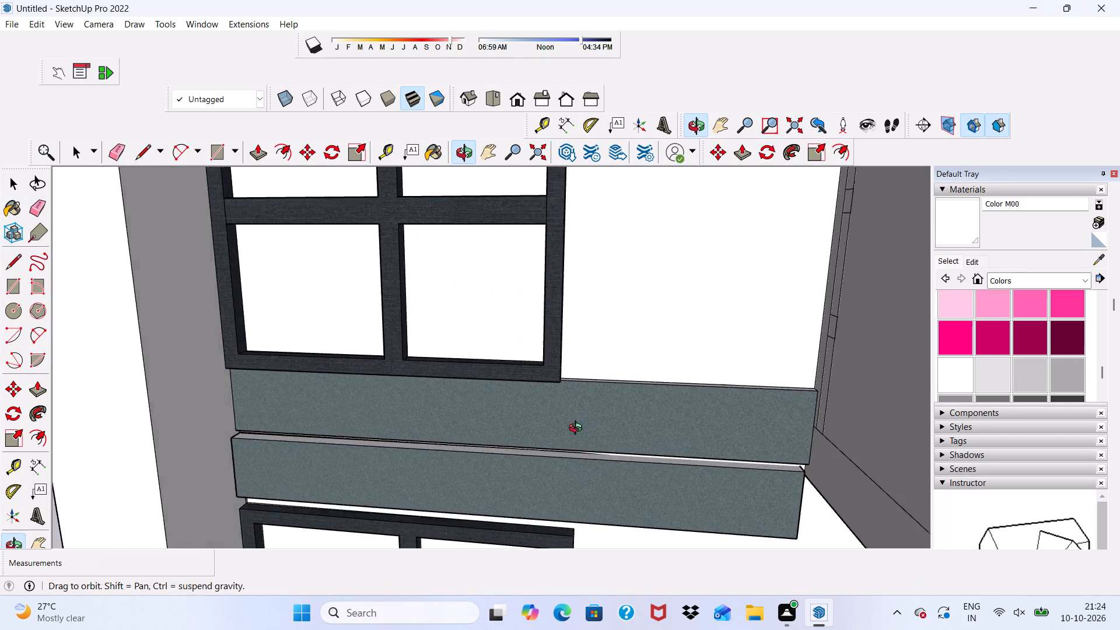
{"action": "middle_click_drag", "start_coordinate": [578, 429], "coordinate": [636, 366]}
{"action": "scroll", "coordinate": [638, 446], "scroll_direction": "up", "scroll_amount": 9}
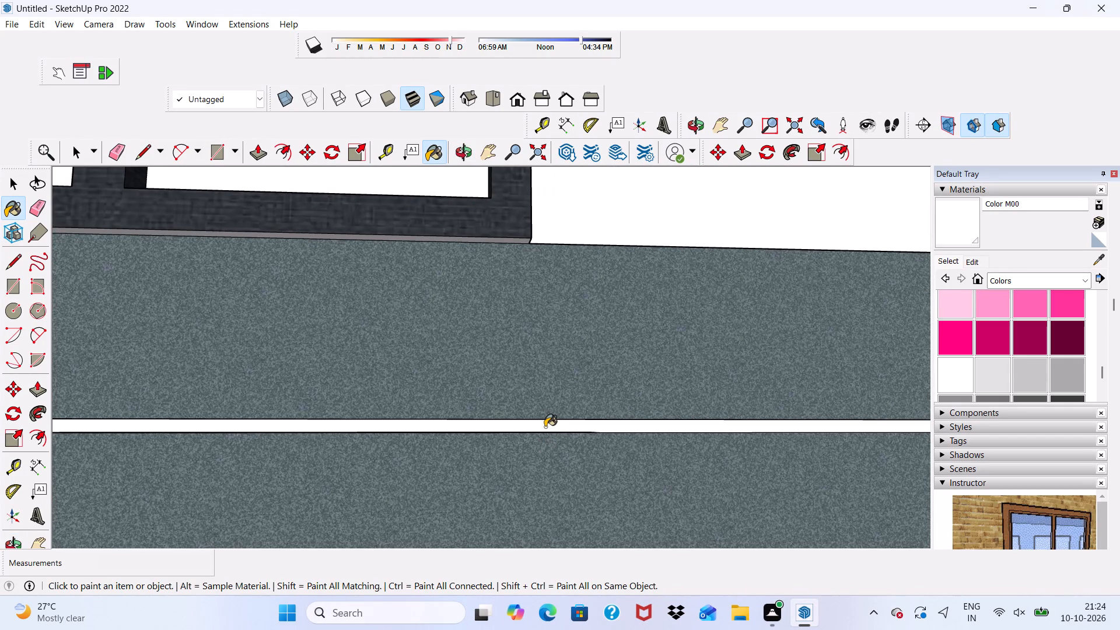
{"action": "key", "text": "b"}
{"action": "scroll", "coordinate": [568, 402], "scroll_direction": "up", "scroll_amount": 1}
{"action": "scroll", "coordinate": [568, 401], "scroll_direction": "down", "scroll_amount": 11}
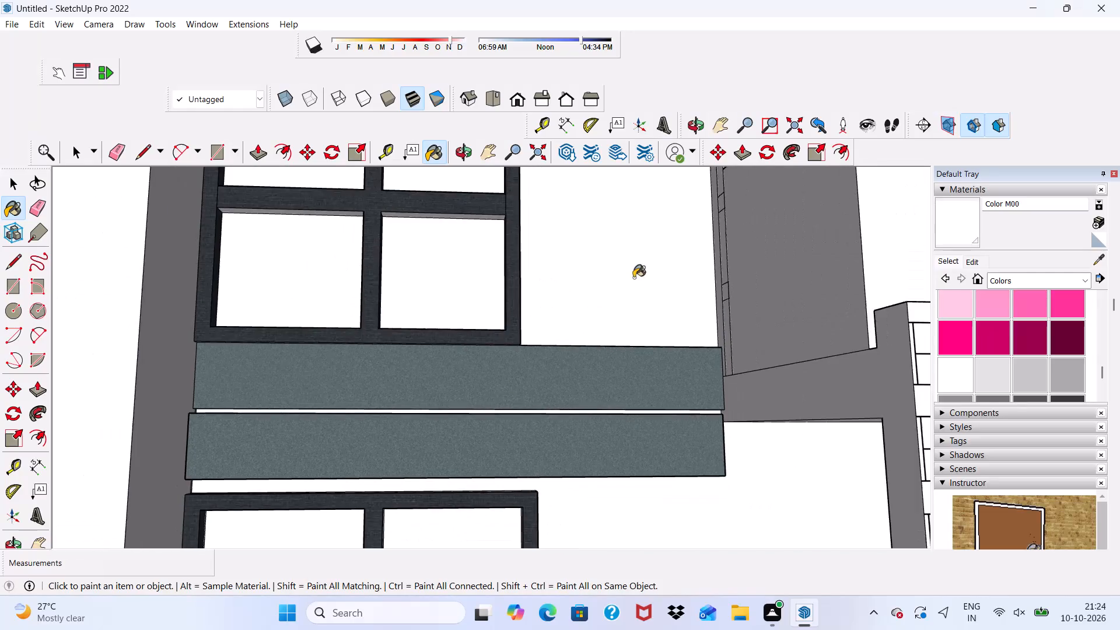
{"action": "scroll", "coordinate": [633, 278], "scroll_direction": "down", "scroll_amount": 4}
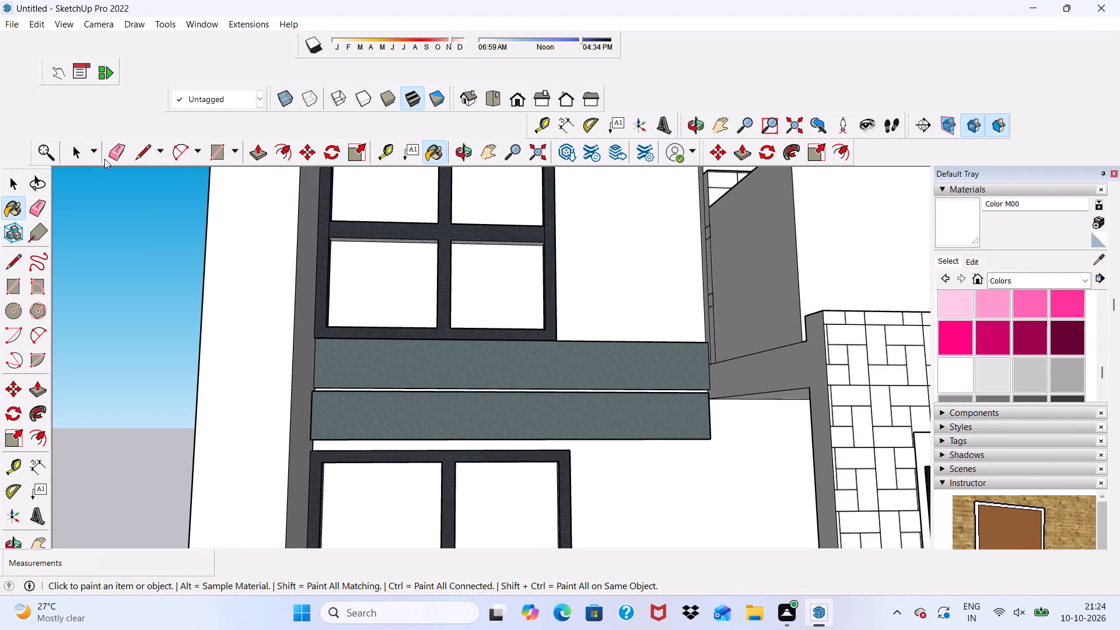
Examine the balcony's side wall where it meets the window bay's dark bands, and review the whole façade.
{"action": "left_click", "coordinate": [120, 150]}
{"action": "scroll", "coordinate": [723, 268], "scroll_direction": "up", "scroll_amount": 3}
{"action": "scroll", "coordinate": [732, 229], "scroll_direction": "down", "scroll_amount": 1}
{"action": "middle_click_drag", "start_coordinate": [732, 229], "coordinate": [919, 270]}
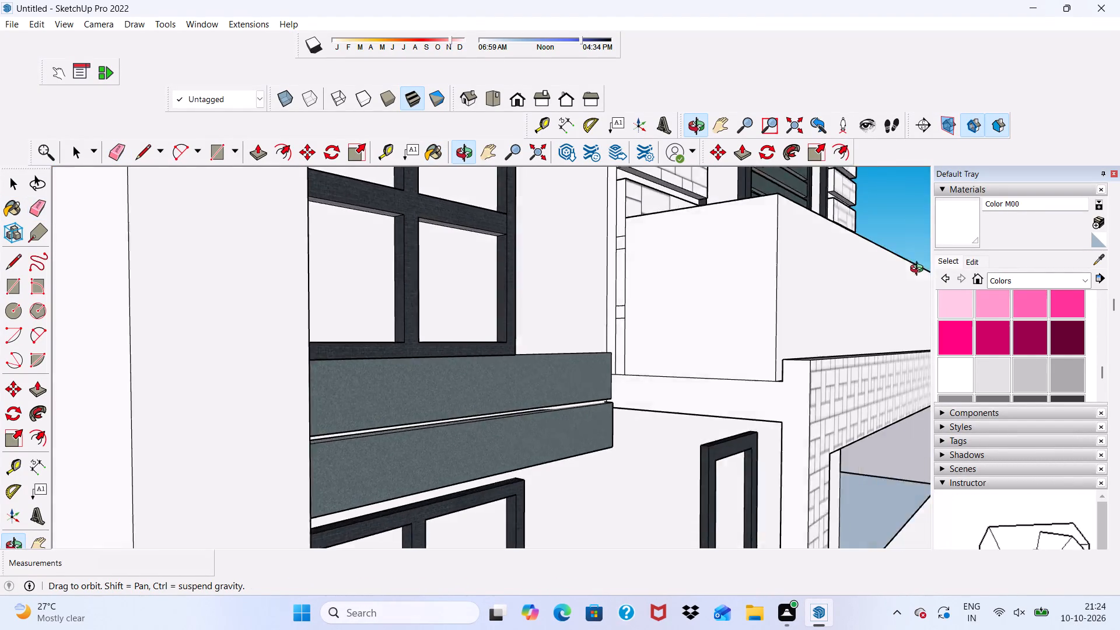
{"action": "middle_click_drag", "start_coordinate": [919, 270], "coordinate": [921, 275]}
{"action": "scroll", "coordinate": [699, 248], "scroll_direction": "up", "scroll_amount": 9}
{"action": "scroll", "coordinate": [576, 257], "scroll_direction": "down", "scroll_amount": 5}
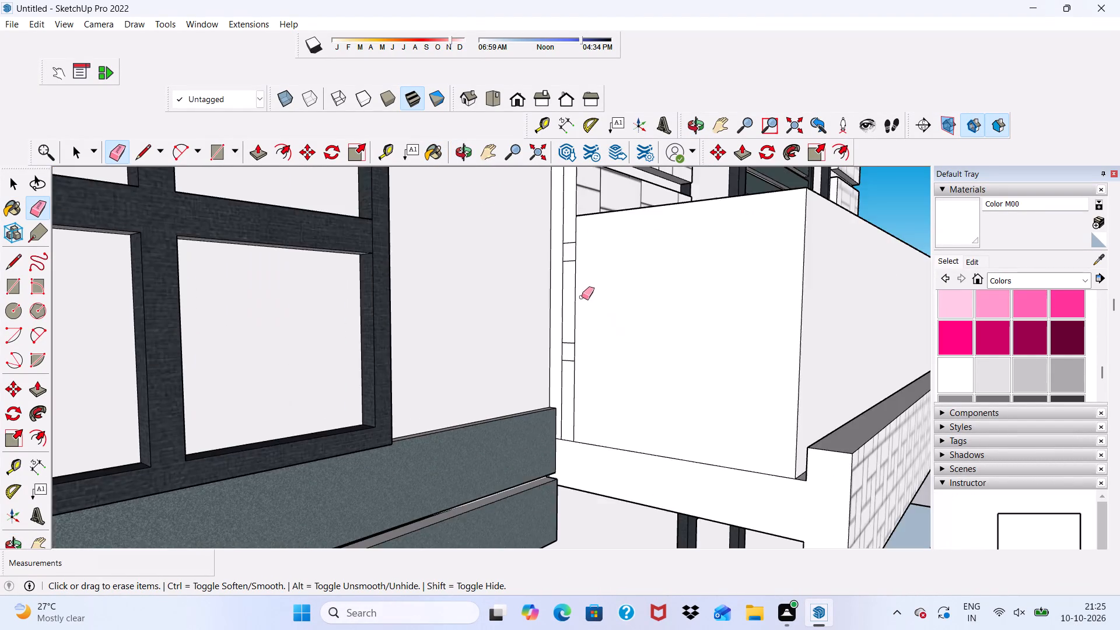
{"action": "scroll", "coordinate": [582, 318], "scroll_direction": "down", "scroll_amount": 9}
{"action": "middle_click_drag", "start_coordinate": [610, 345], "coordinate": [394, 375]}
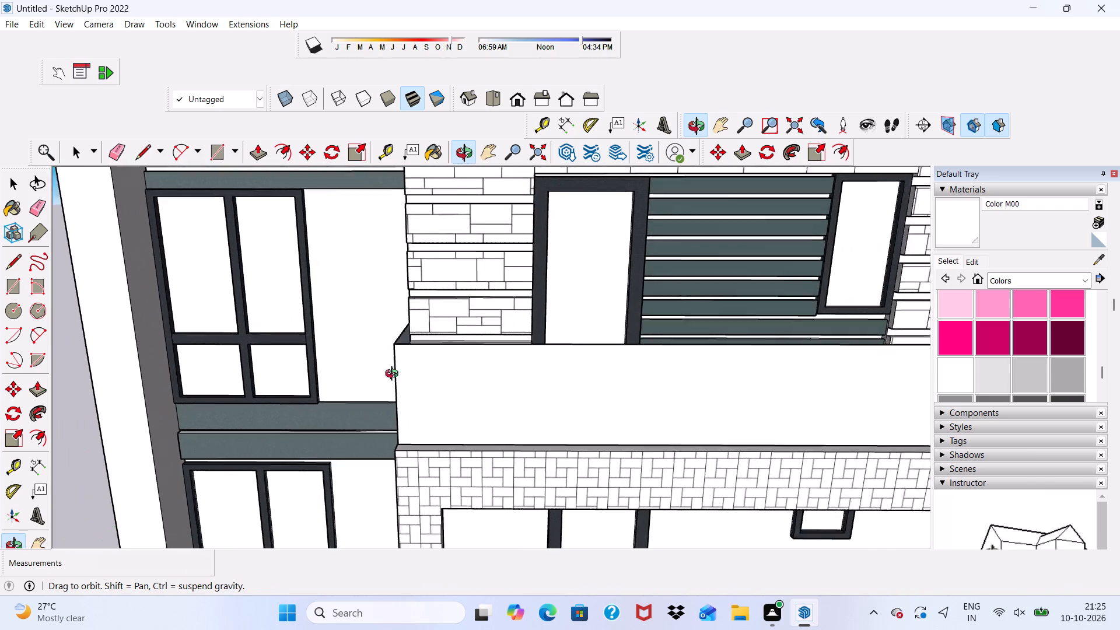
{"action": "middle_click_drag", "start_coordinate": [394, 375], "coordinate": [363, 331]}
{"action": "scroll", "coordinate": [481, 371], "scroll_direction": "down", "scroll_amount": 14}
{"action": "middle_click_drag", "start_coordinate": [622, 505], "coordinate": [740, 391]}
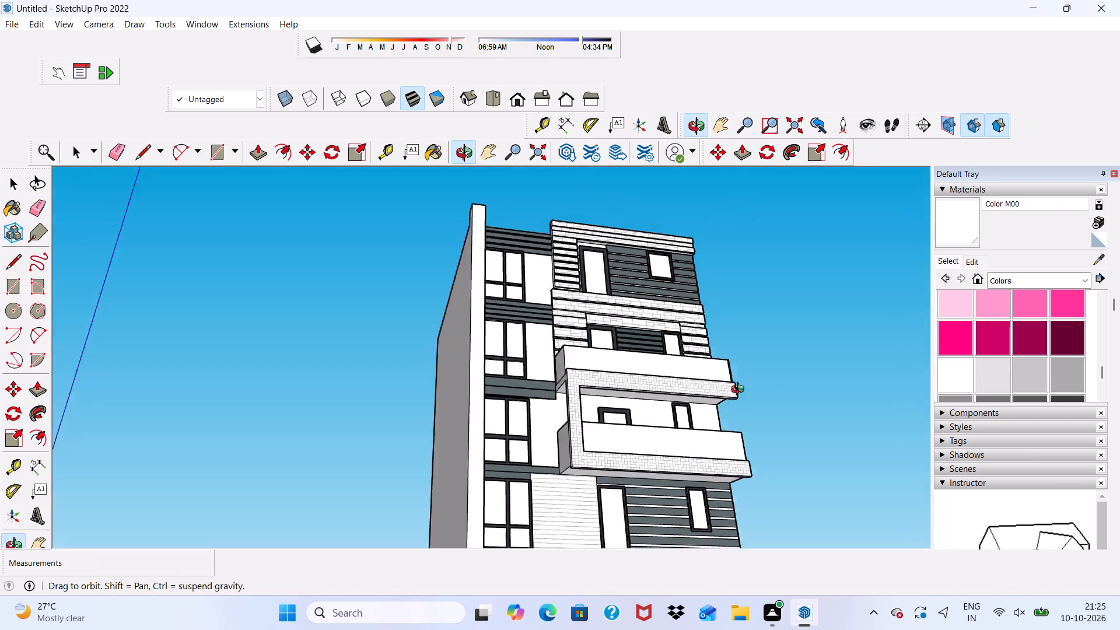
{"action": "middle_click_drag", "start_coordinate": [740, 391], "coordinate": [622, 531]}
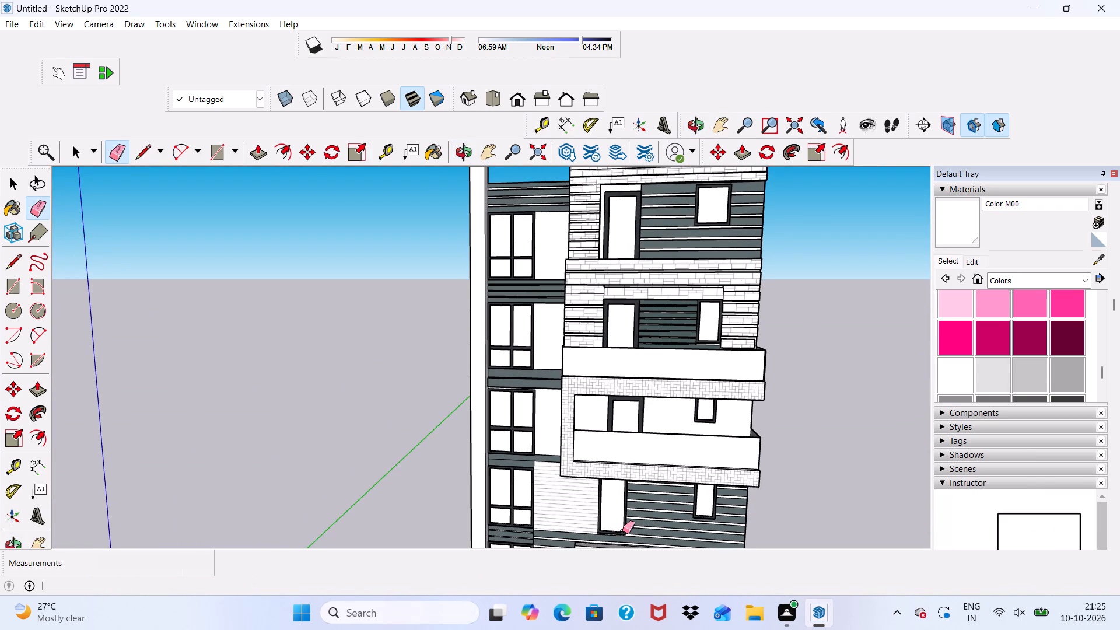
{"action": "key", "text": "space"}
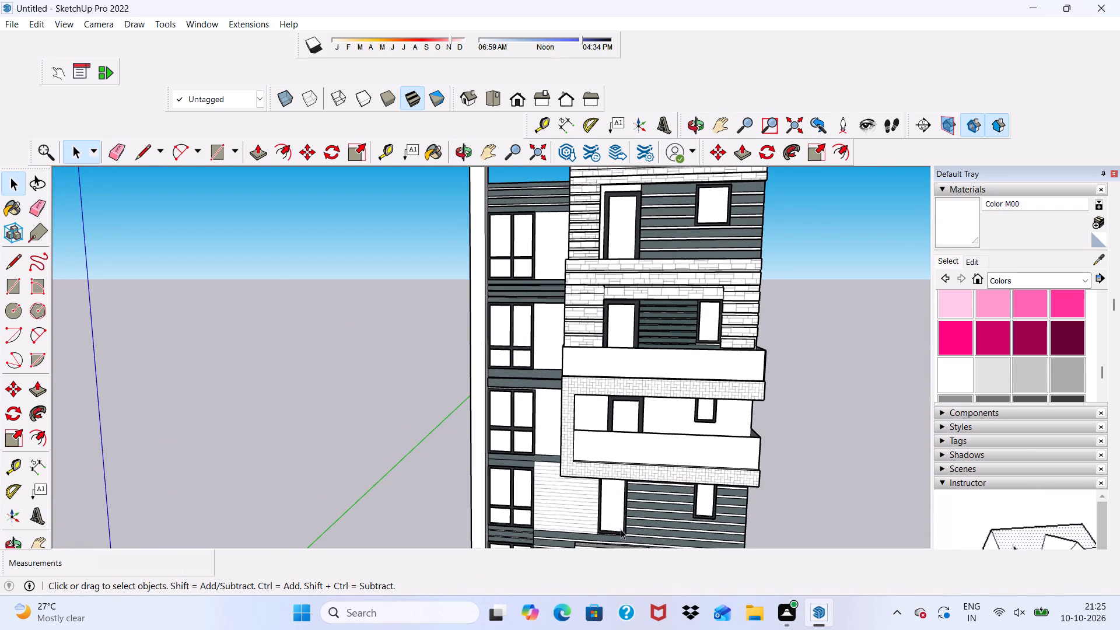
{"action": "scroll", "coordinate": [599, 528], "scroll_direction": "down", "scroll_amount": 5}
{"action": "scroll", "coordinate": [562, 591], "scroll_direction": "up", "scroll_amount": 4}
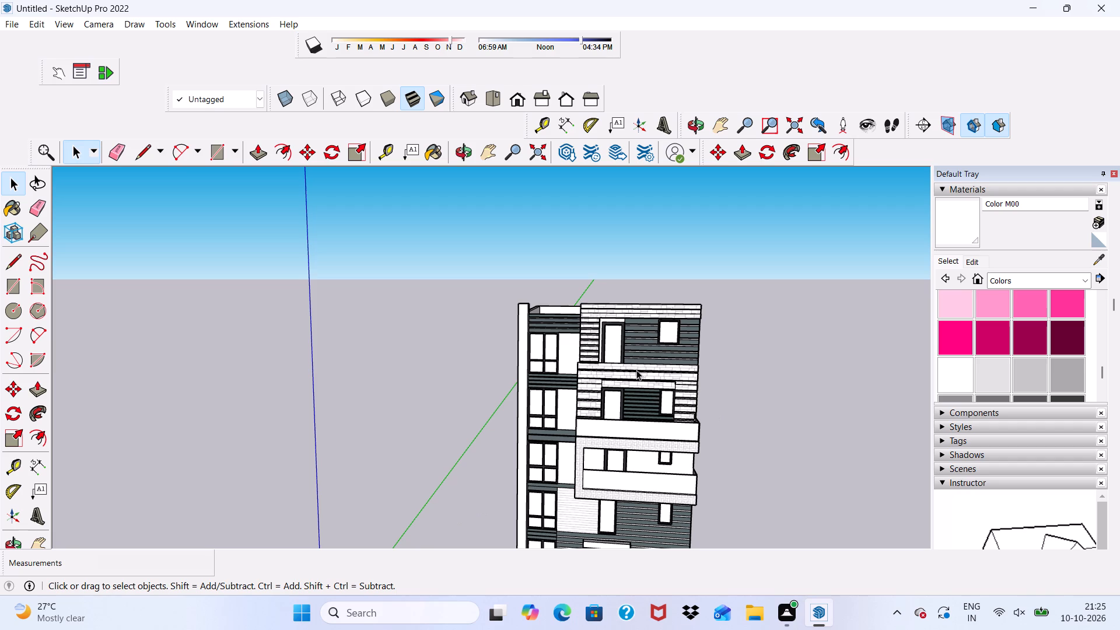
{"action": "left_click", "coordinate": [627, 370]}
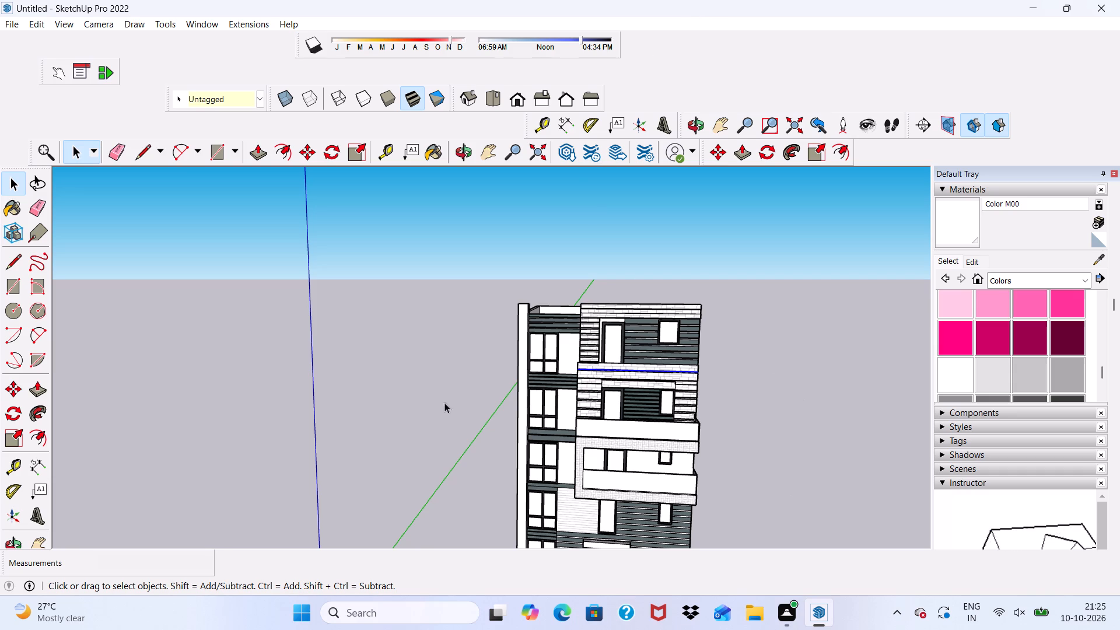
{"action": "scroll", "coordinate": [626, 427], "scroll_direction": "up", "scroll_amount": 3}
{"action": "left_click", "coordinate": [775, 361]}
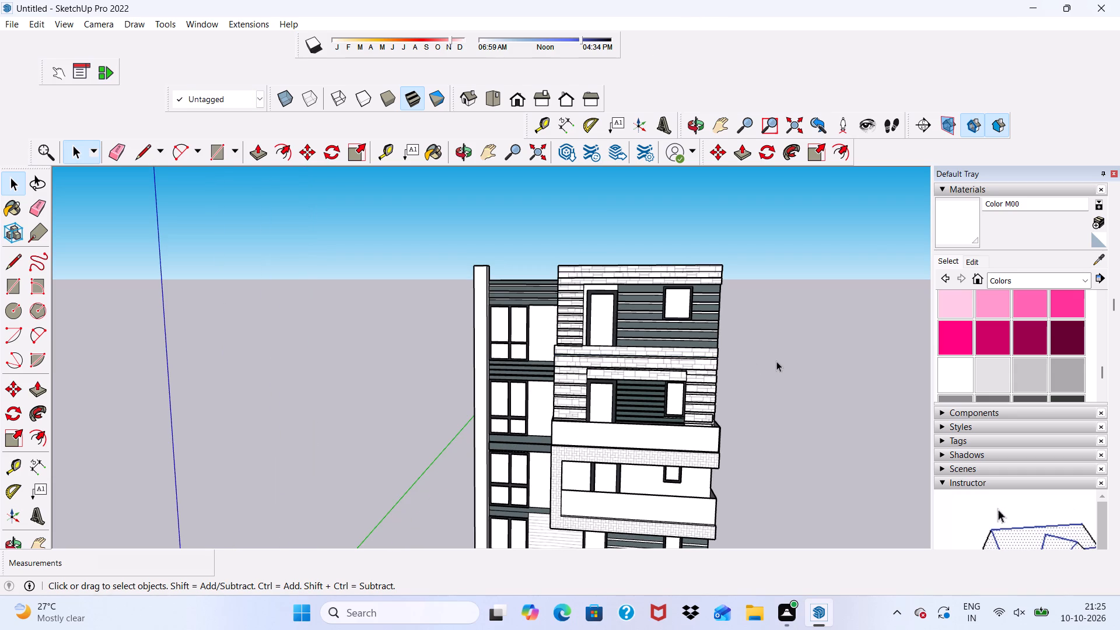
Paint the upper balcony's front and both side parapet panels with Translucent Glass Blue from Glass and Mirrors.
{"action": "scroll", "coordinate": [607, 365], "scroll_direction": "up", "scroll_amount": 2}
{"action": "scroll", "coordinate": [607, 365], "scroll_direction": "down", "scroll_amount": 6}
{"action": "scroll", "coordinate": [623, 464], "scroll_direction": "up", "scroll_amount": 5}
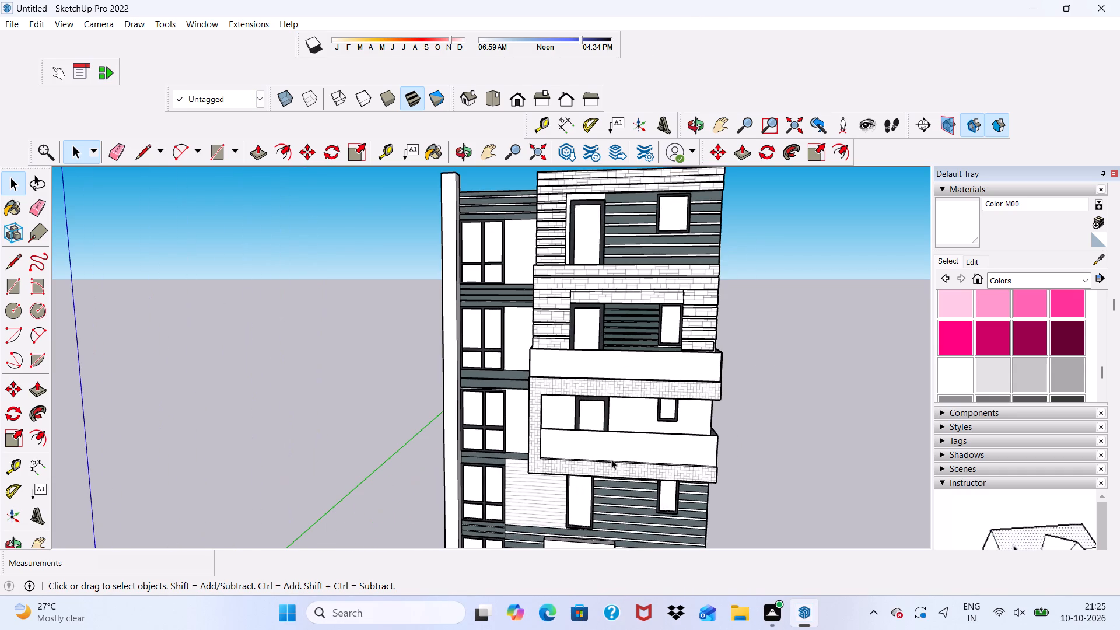
{"action": "left_click", "coordinate": [1086, 282]}
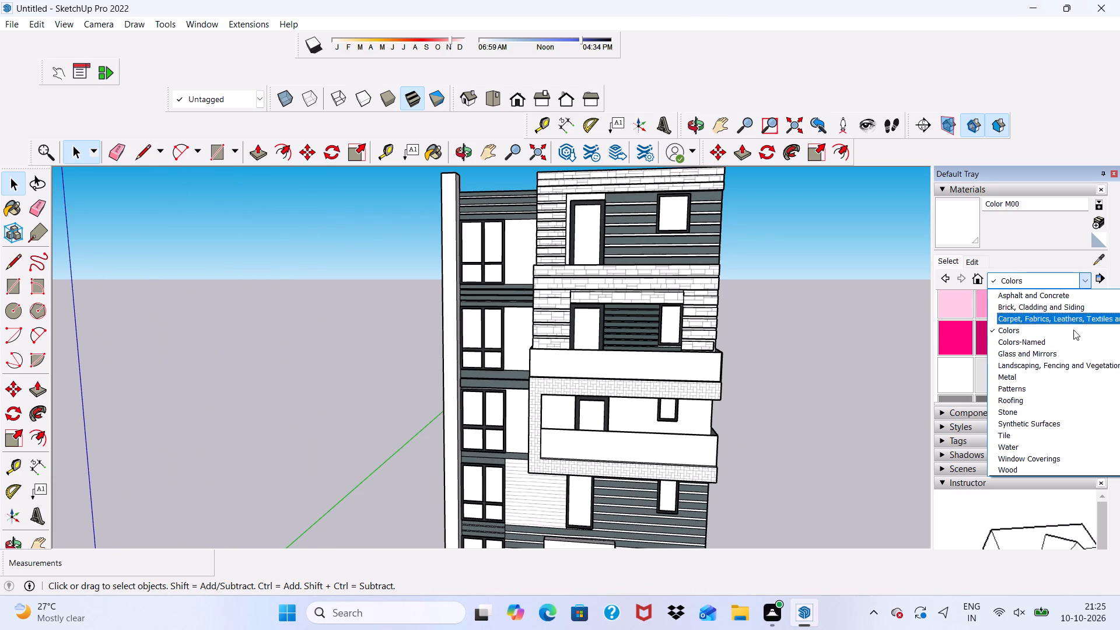
{"action": "left_click", "coordinate": [1029, 349]}
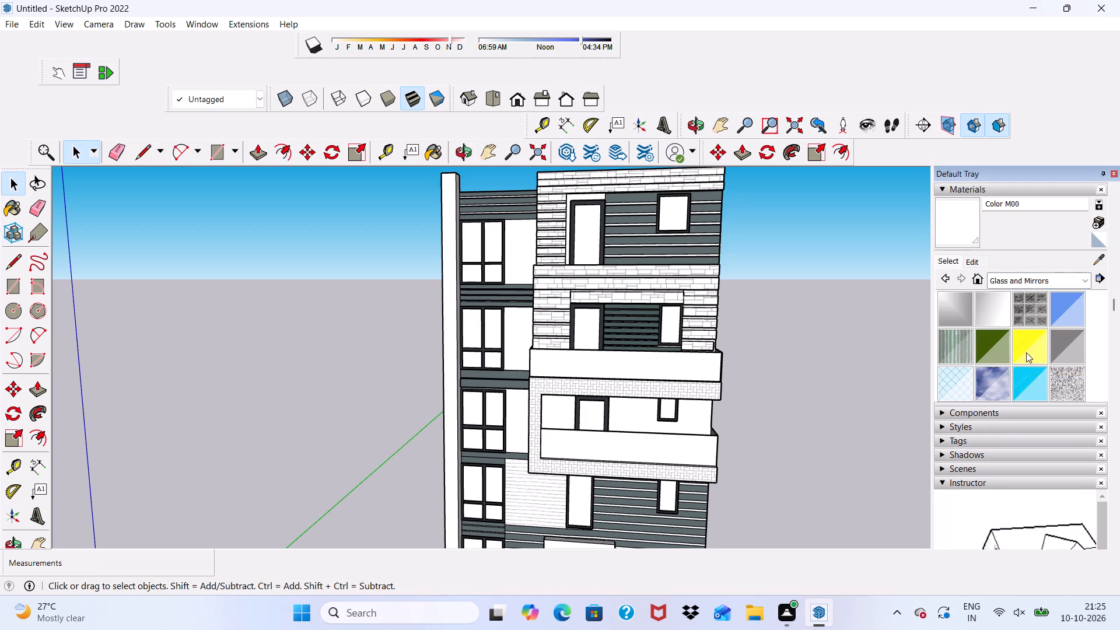
{"action": "left_click", "coordinate": [1056, 304]}
{"action": "scroll", "coordinate": [348, 405], "scroll_direction": "up", "scroll_amount": 3}
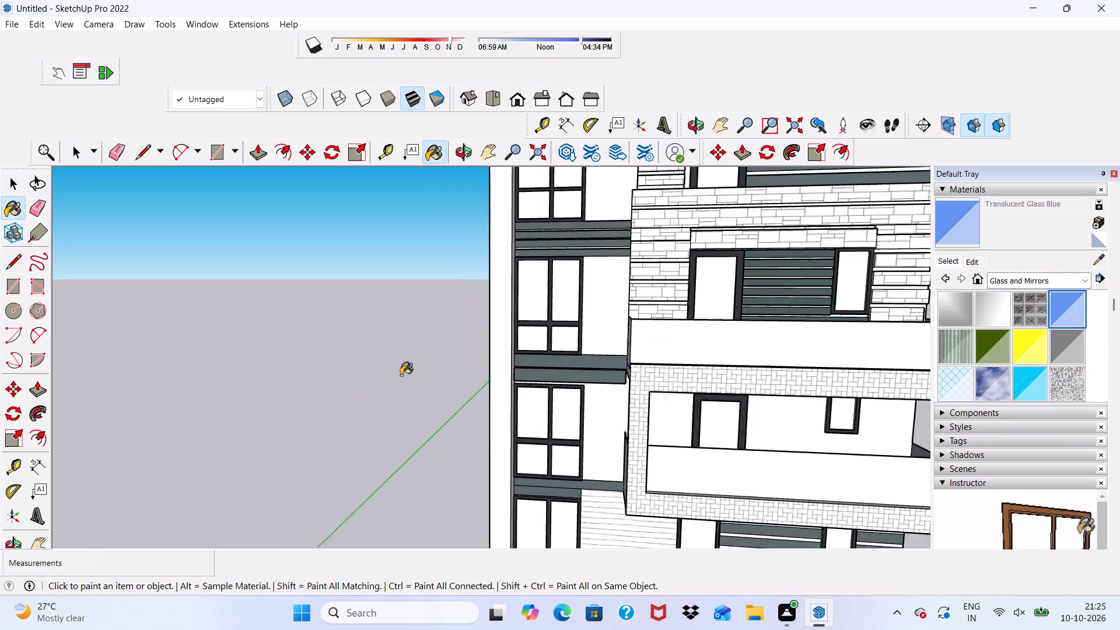
{"action": "scroll", "coordinate": [401, 375], "scroll_direction": "up", "scroll_amount": 2}
{"action": "left_click", "coordinate": [728, 335]}
{"action": "scroll", "coordinate": [656, 361], "scroll_direction": "up", "scroll_amount": 3}
{"action": "middle_click_drag", "start_coordinate": [652, 313], "coordinate": [677, 318]}
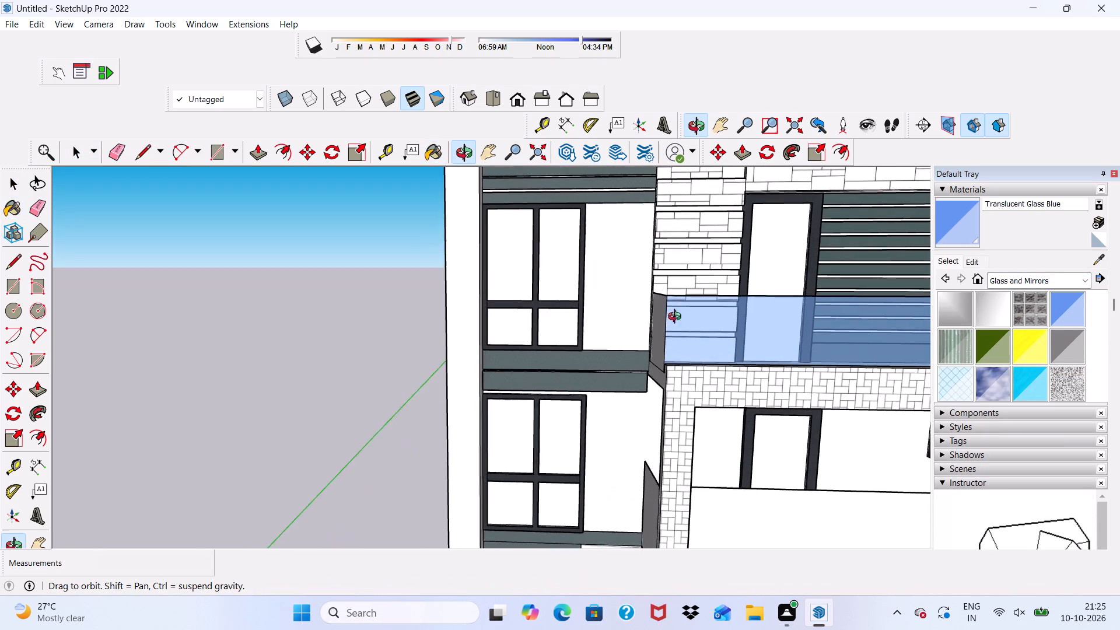
{"action": "middle_click_drag", "start_coordinate": [677, 318], "coordinate": [802, 334]}
{"action": "left_click", "coordinate": [631, 307]}
{"action": "middle_click_drag", "start_coordinate": [705, 336], "coordinate": [321, 336]}
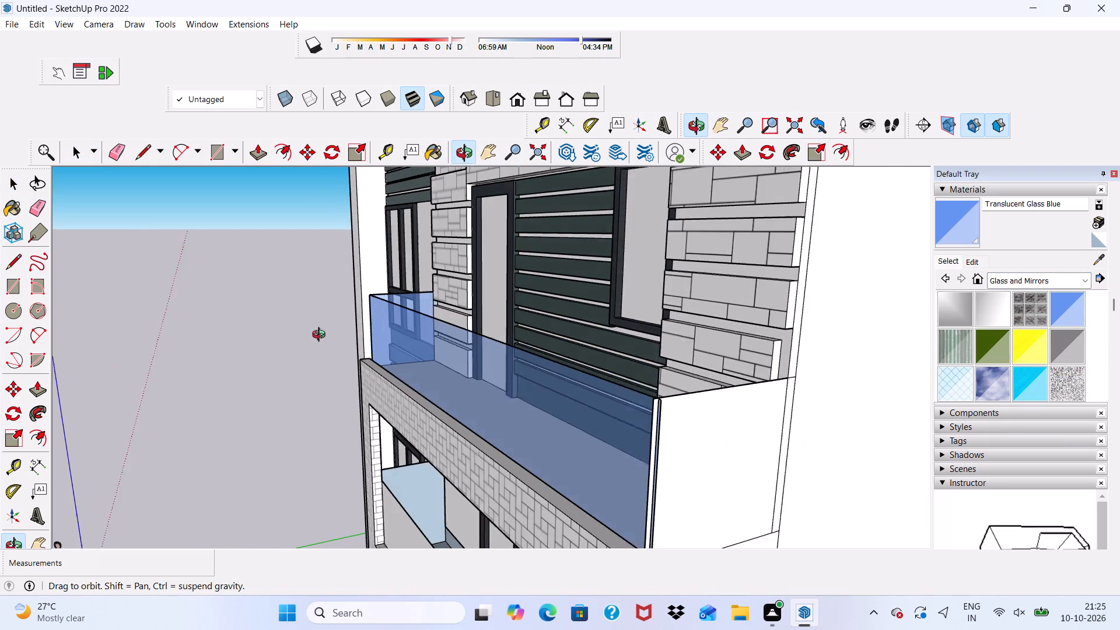
{"action": "middle_click_drag", "start_coordinate": [321, 336], "coordinate": [319, 335]}
{"action": "left_click", "coordinate": [663, 411]}
{"action": "scroll", "coordinate": [655, 419], "scroll_direction": "up", "scroll_amount": 5}
{"action": "scroll", "coordinate": [596, 387], "scroll_direction": "down", "scroll_amount": 6}
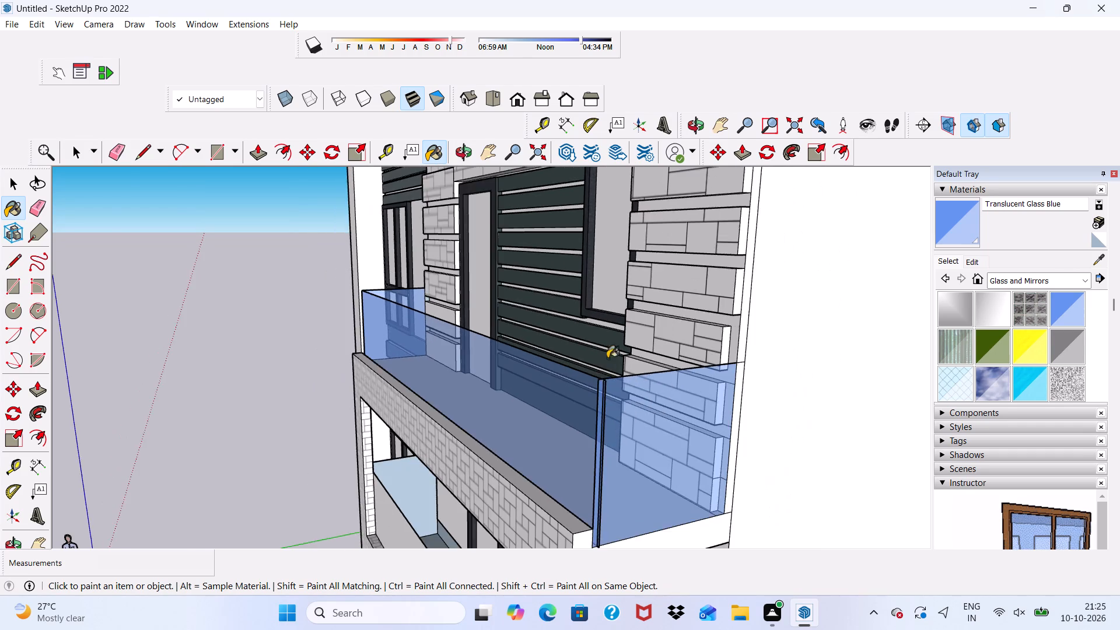
Paint the lower balcony's front and both side parapet panels with Translucent Glass Blue.
{"action": "scroll", "coordinate": [573, 289], "scroll_direction": "down", "scroll_amount": 8}
{"action": "middle_click_drag", "start_coordinate": [599, 363], "coordinate": [786, 312]}
{"action": "scroll", "coordinate": [509, 414], "scroll_direction": "up", "scroll_amount": 4}
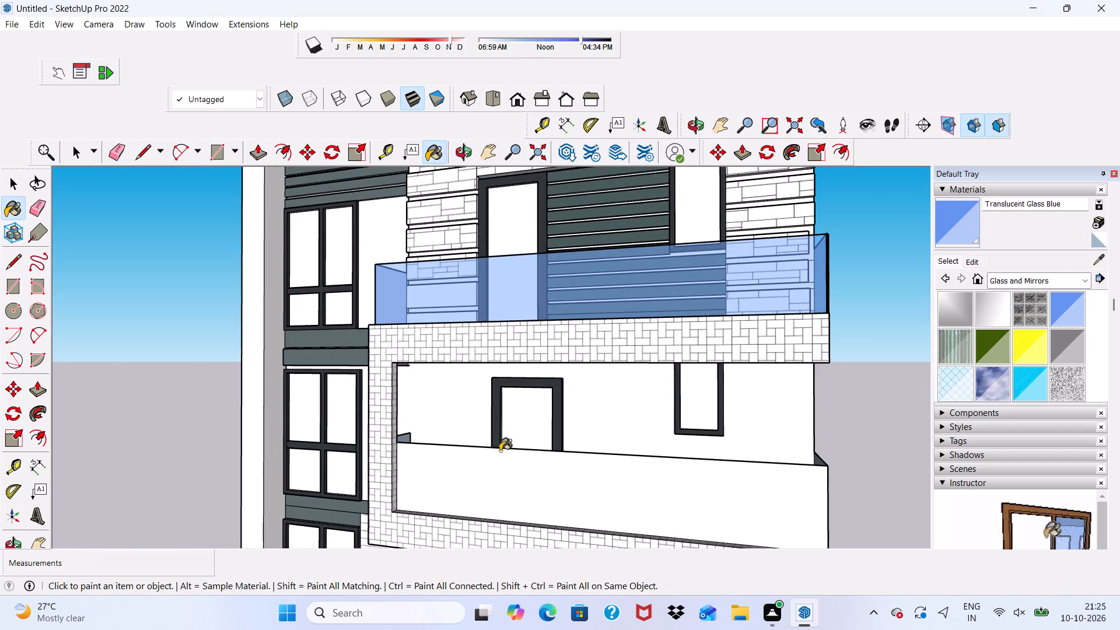
{"action": "left_click", "coordinate": [500, 459]}
{"action": "scroll", "coordinate": [415, 450], "scroll_direction": "down", "scroll_amount": 1}
{"action": "middle_click_drag", "start_coordinate": [421, 452], "coordinate": [776, 440]}
{"action": "scroll", "coordinate": [405, 498], "scroll_direction": "up", "scroll_amount": 4}
{"action": "left_click", "coordinate": [484, 482]}
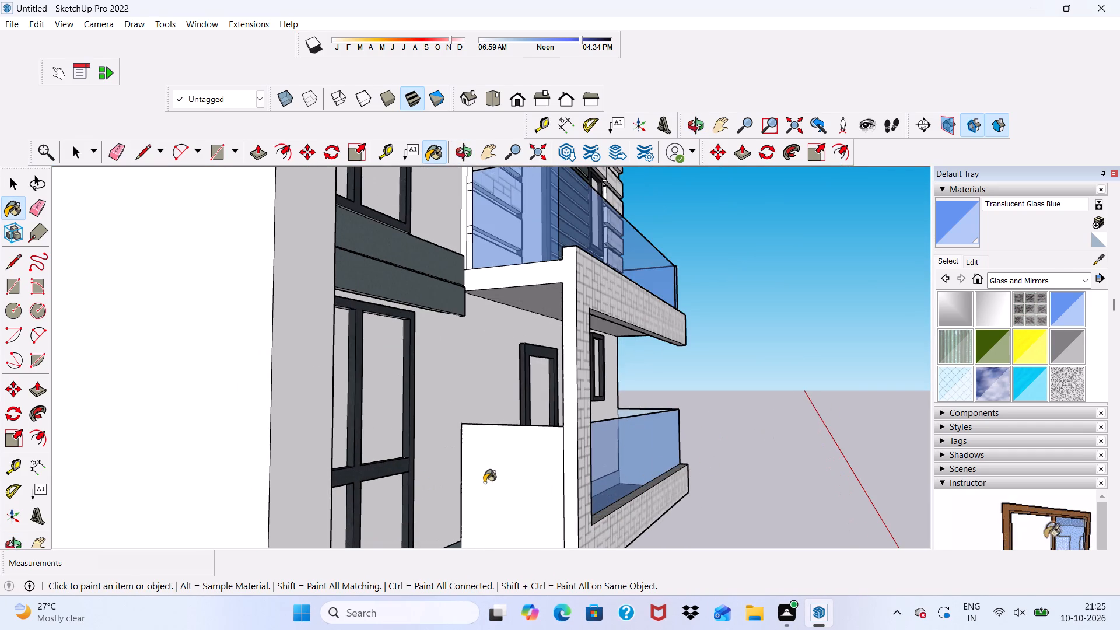
{"action": "scroll", "coordinate": [467, 440], "scroll_direction": "down", "scroll_amount": 6}
{"action": "middle_click_drag", "start_coordinate": [557, 438], "coordinate": [208, 472]}
{"action": "scroll", "coordinate": [801, 513], "scroll_direction": "up", "scroll_amount": 5}
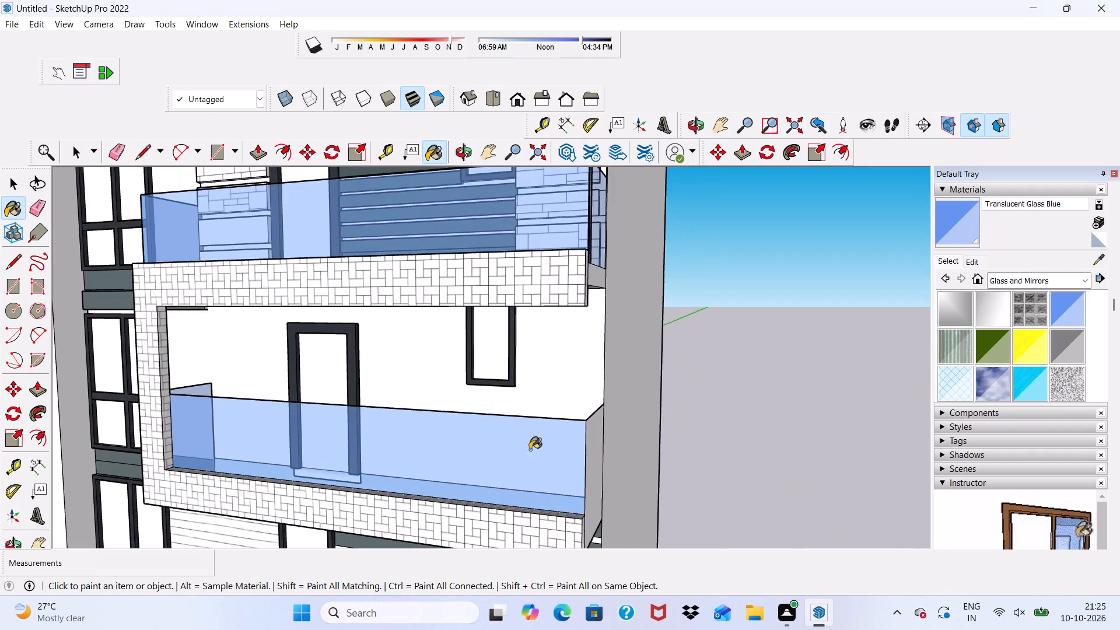
{"action": "scroll", "coordinate": [513, 450], "scroll_direction": "up", "scroll_amount": 4}
{"action": "left_click", "coordinate": [603, 436]}
{"action": "left_click", "coordinate": [609, 434]}
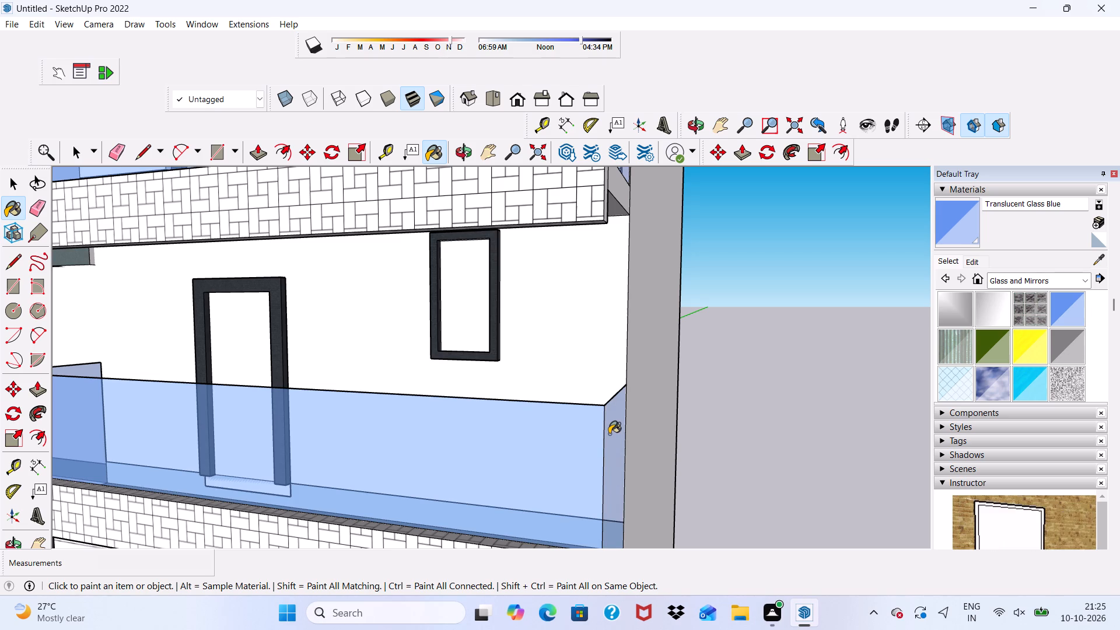
Examine the balconies and the whole façade from both sides and from the front.
{"action": "scroll", "coordinate": [617, 409], "scroll_direction": "down", "scroll_amount": 16}
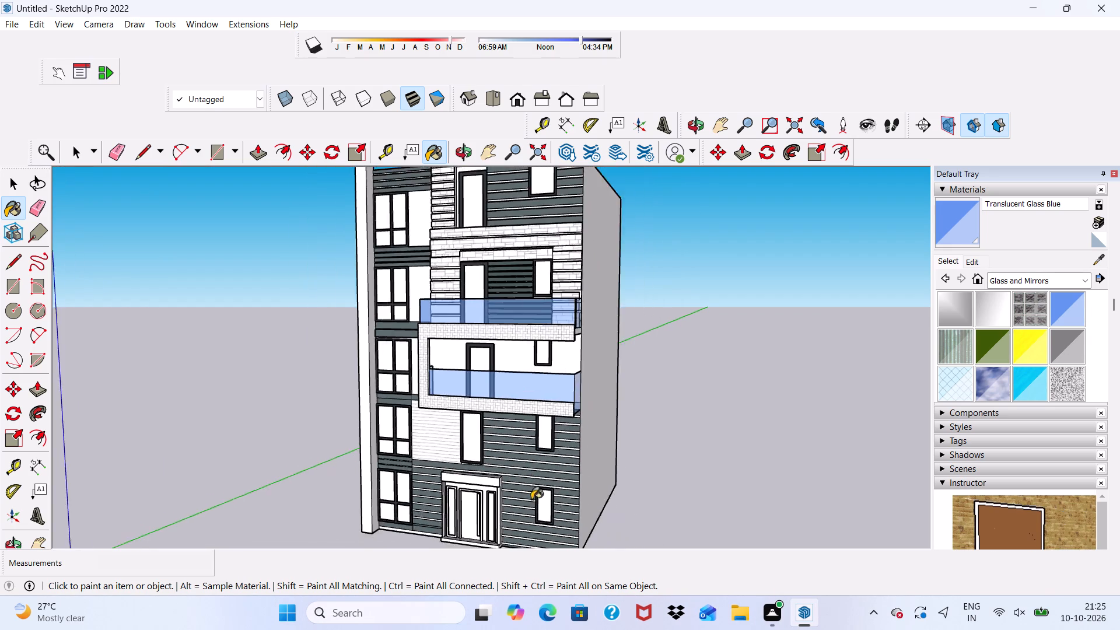
{"action": "scroll", "coordinate": [509, 494], "scroll_direction": "up", "scroll_amount": 4}
{"action": "scroll", "coordinate": [493, 371], "scroll_direction": "down", "scroll_amount": 8}
{"action": "scroll", "coordinate": [466, 318], "scroll_direction": "up", "scroll_amount": 5}
{"action": "scroll", "coordinate": [462, 367], "scroll_direction": "down", "scroll_amount": 1}
{"action": "middle_click_drag", "start_coordinate": [462, 367], "coordinate": [634, 306]}
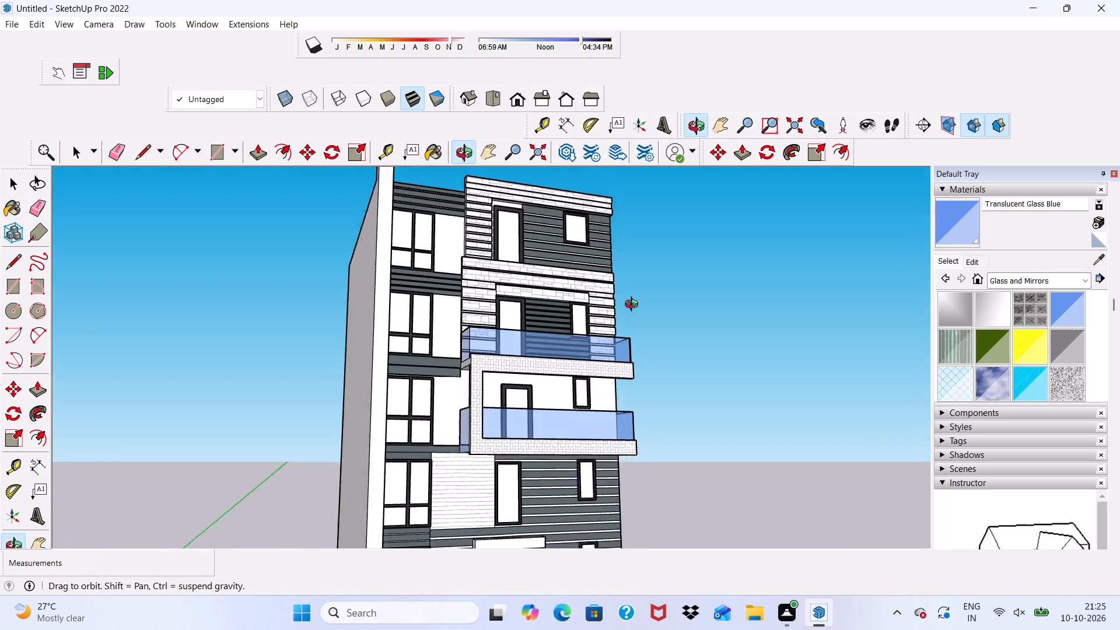
{"action": "middle_click_drag", "start_coordinate": [634, 306], "coordinate": [533, 311]}
{"action": "scroll", "coordinate": [531, 311], "scroll_direction": "down", "scroll_amount": 7}
{"action": "scroll", "coordinate": [569, 486], "scroll_direction": "up", "scroll_amount": 3}
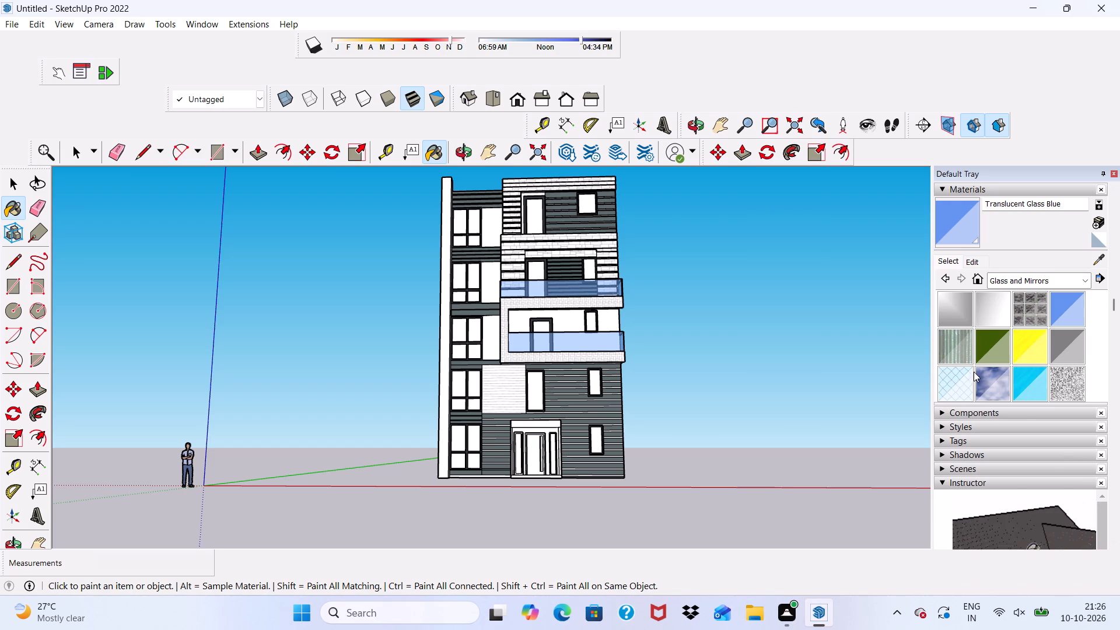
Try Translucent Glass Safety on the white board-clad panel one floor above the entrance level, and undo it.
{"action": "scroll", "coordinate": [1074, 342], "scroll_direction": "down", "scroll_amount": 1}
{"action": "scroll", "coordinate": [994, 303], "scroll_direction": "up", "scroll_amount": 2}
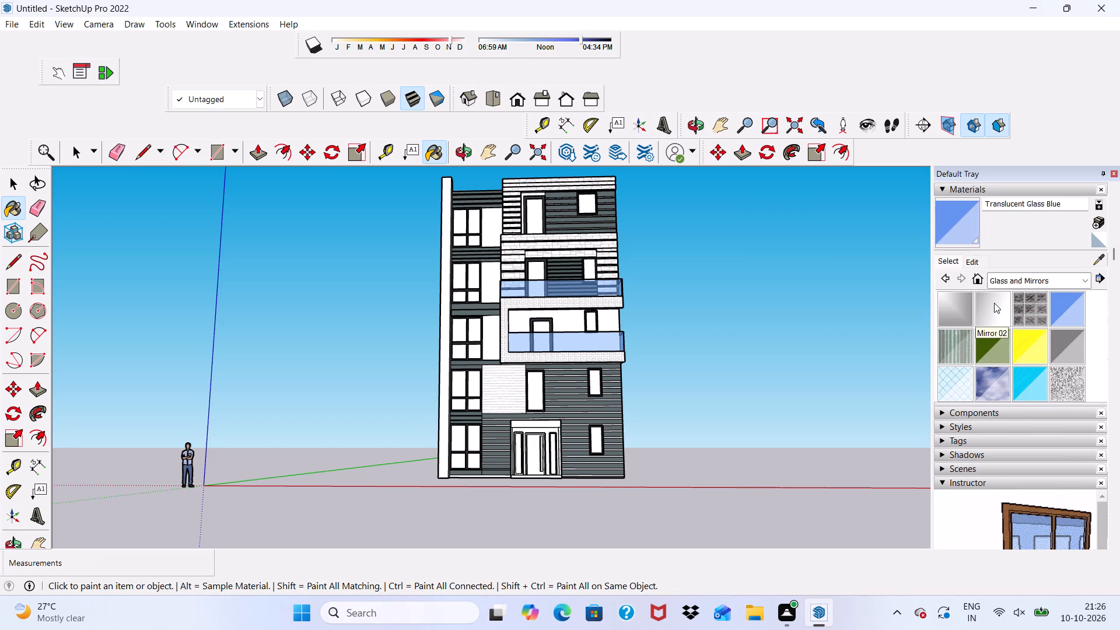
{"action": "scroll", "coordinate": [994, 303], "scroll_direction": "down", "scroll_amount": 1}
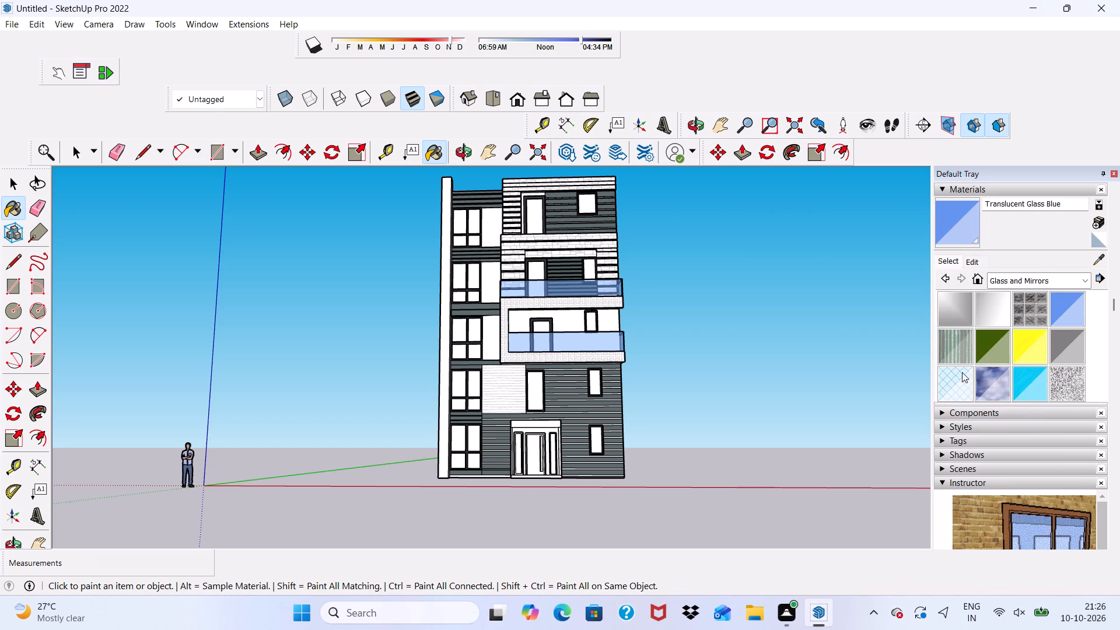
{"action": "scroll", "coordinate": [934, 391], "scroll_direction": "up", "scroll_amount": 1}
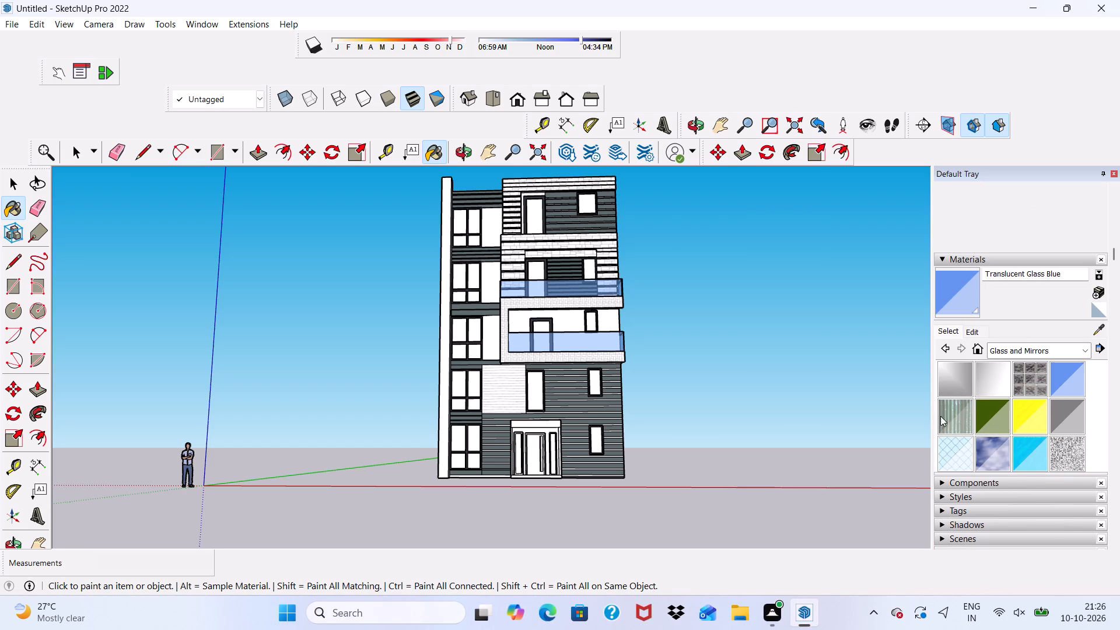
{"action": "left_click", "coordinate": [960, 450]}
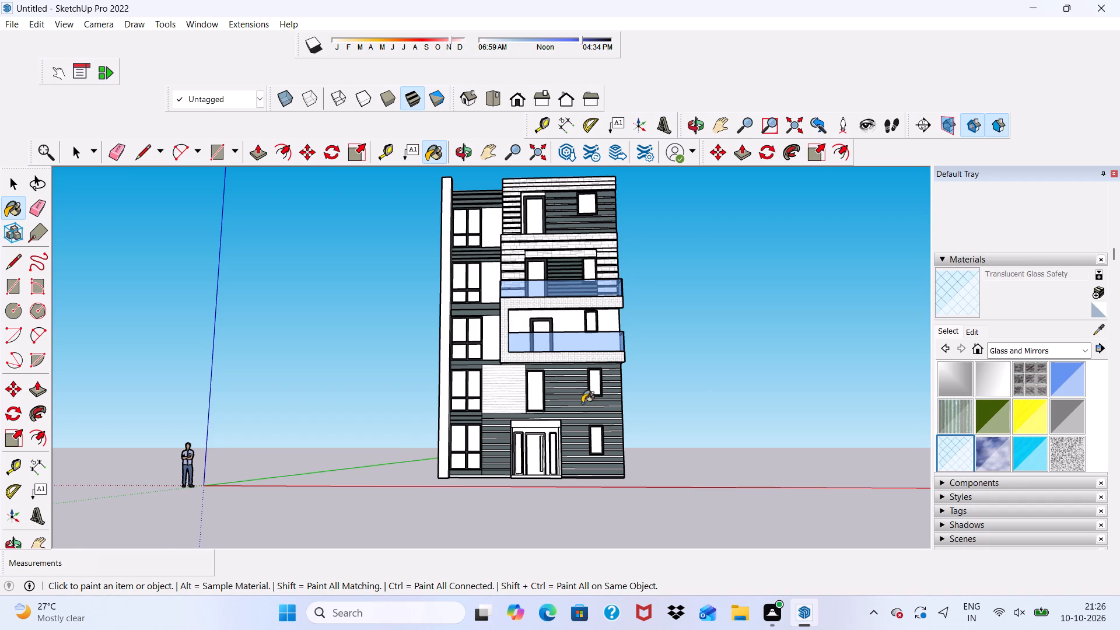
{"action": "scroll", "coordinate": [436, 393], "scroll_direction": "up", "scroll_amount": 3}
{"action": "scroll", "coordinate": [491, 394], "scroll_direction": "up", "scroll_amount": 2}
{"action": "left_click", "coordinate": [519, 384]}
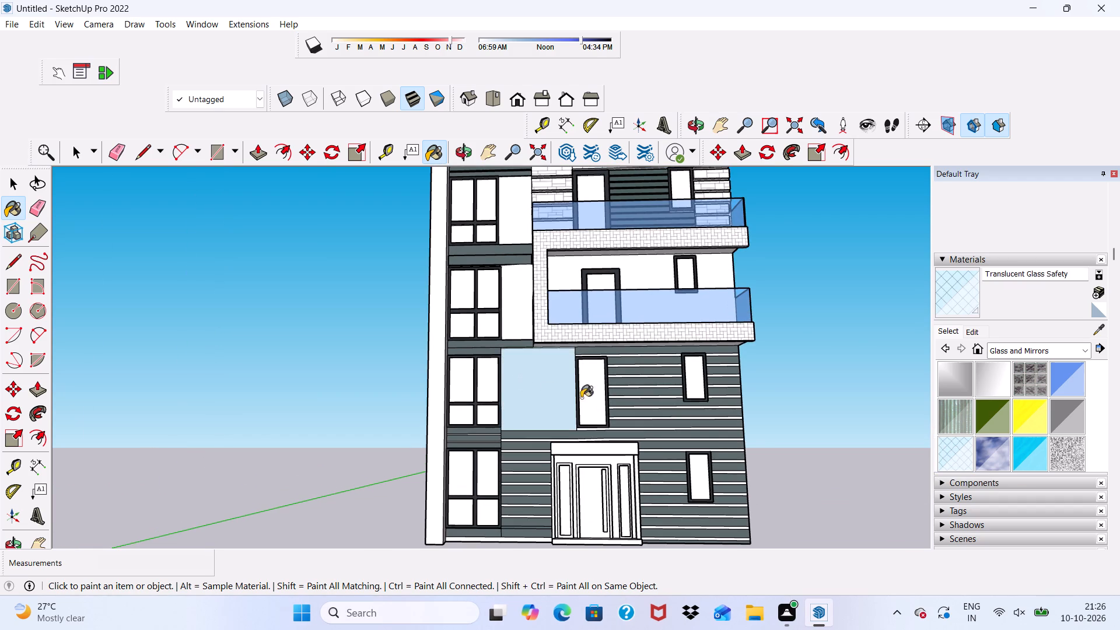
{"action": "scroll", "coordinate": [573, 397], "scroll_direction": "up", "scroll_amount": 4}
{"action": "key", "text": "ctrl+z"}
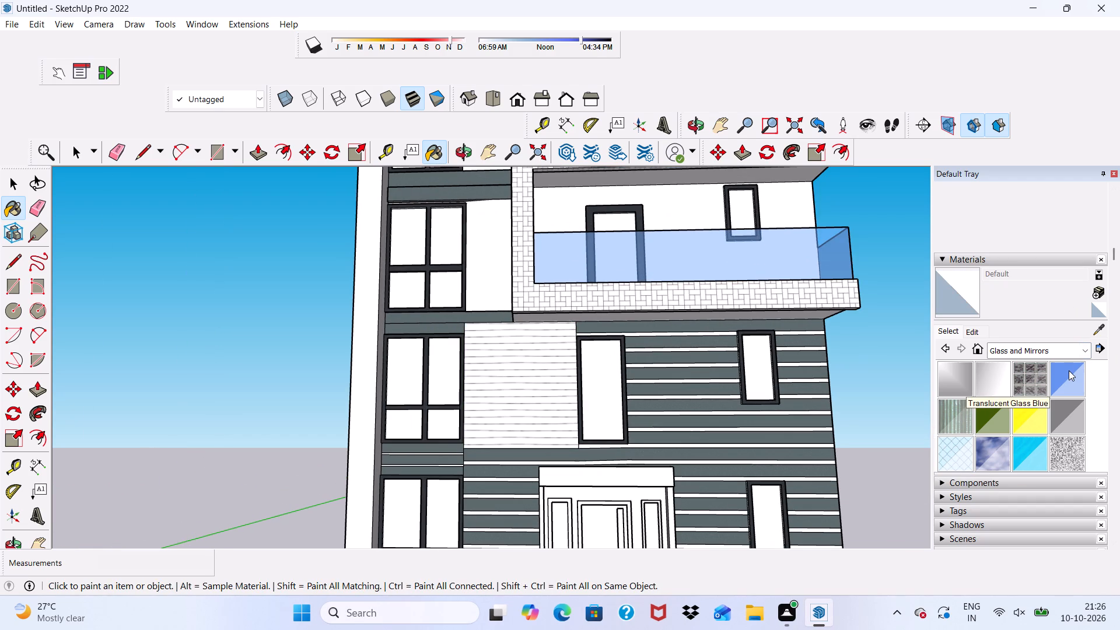
Paint the pane of the ground-floor window beside the entrance with Mirror 02.
{"action": "left_click", "coordinate": [991, 383]}
{"action": "scroll", "coordinate": [783, 530], "scroll_direction": "up", "scroll_amount": 3}
{"action": "left_click", "coordinate": [760, 513]}
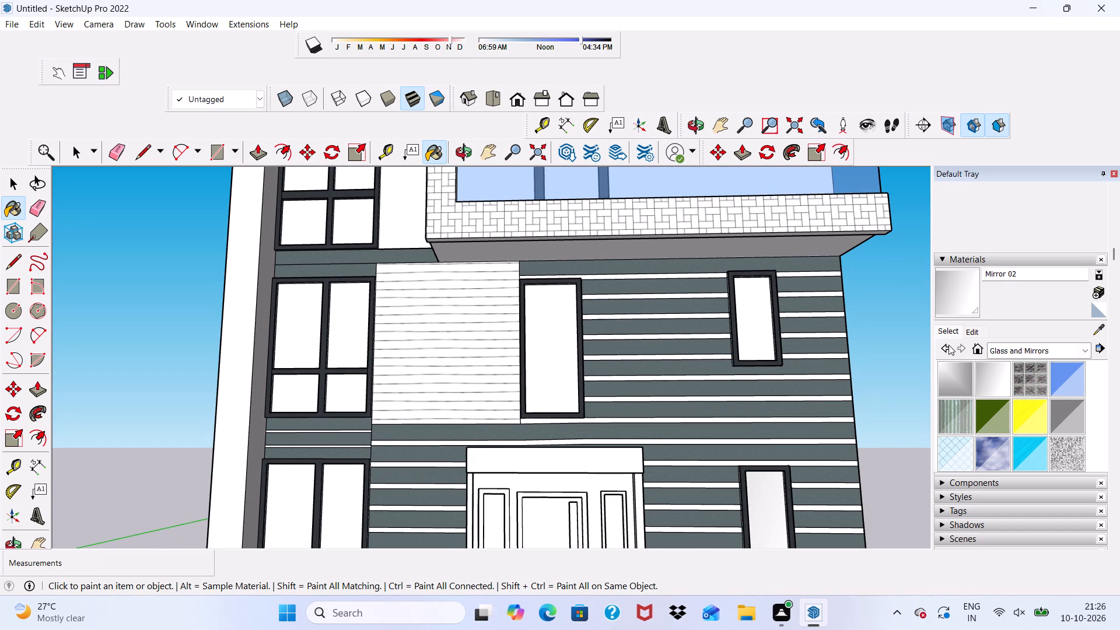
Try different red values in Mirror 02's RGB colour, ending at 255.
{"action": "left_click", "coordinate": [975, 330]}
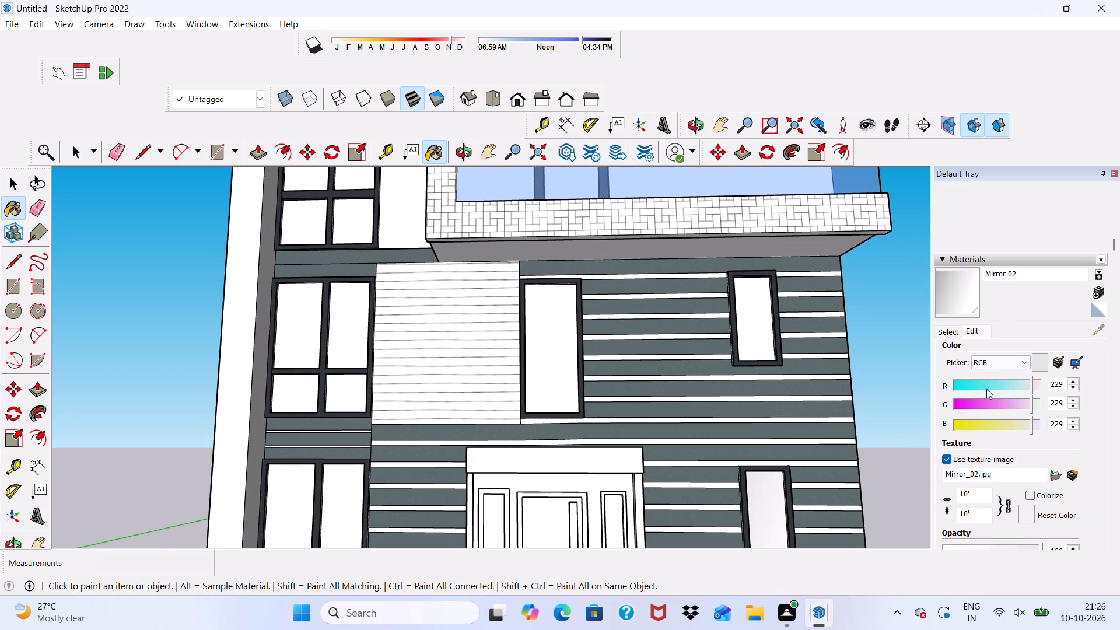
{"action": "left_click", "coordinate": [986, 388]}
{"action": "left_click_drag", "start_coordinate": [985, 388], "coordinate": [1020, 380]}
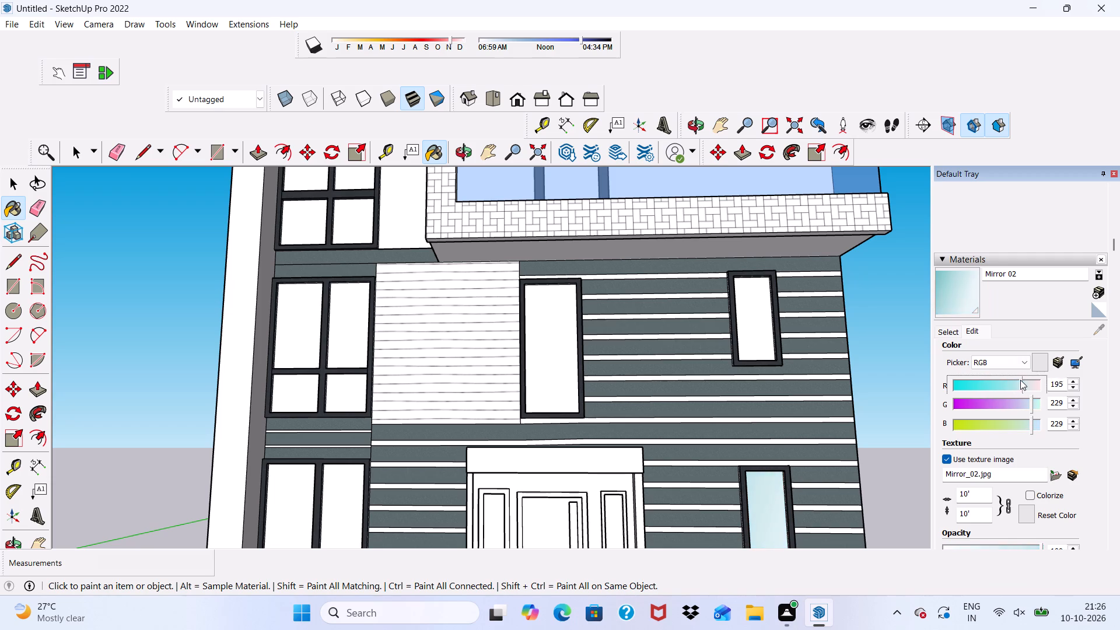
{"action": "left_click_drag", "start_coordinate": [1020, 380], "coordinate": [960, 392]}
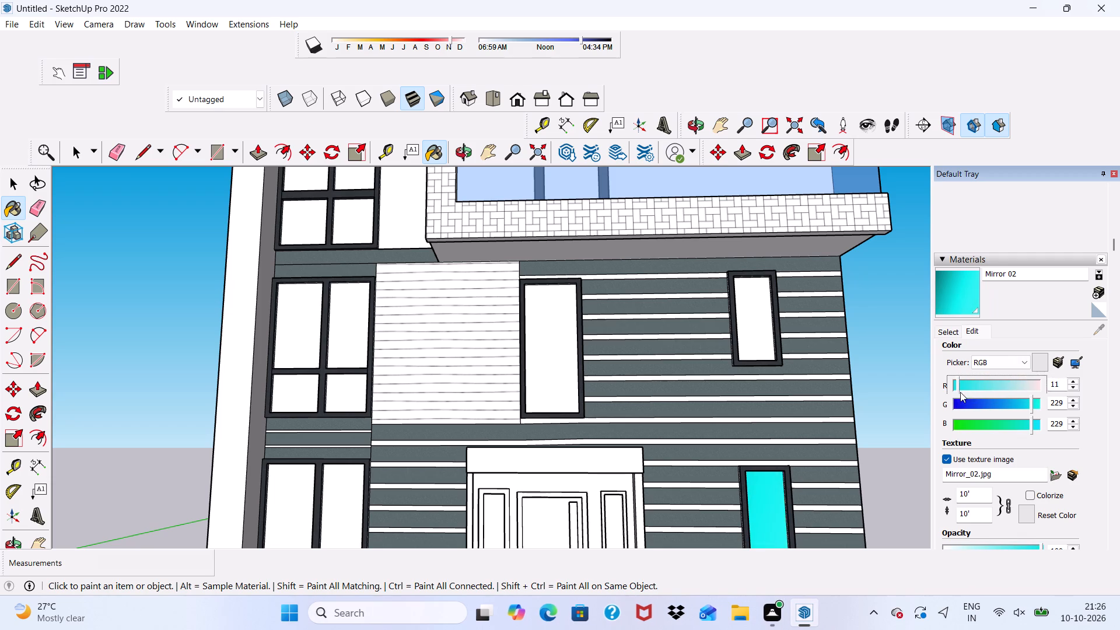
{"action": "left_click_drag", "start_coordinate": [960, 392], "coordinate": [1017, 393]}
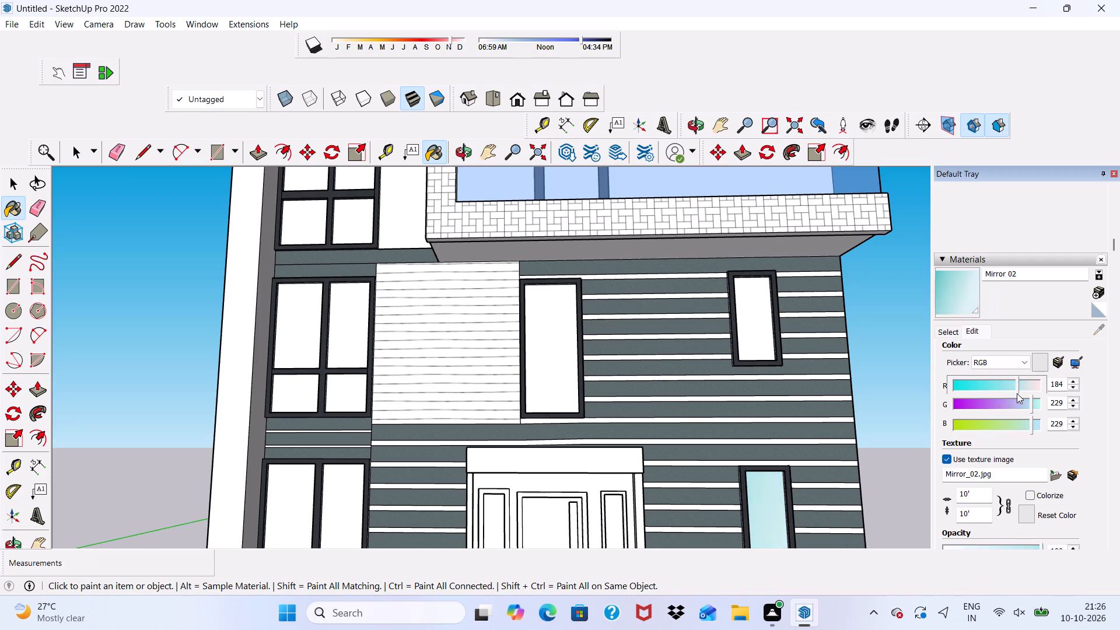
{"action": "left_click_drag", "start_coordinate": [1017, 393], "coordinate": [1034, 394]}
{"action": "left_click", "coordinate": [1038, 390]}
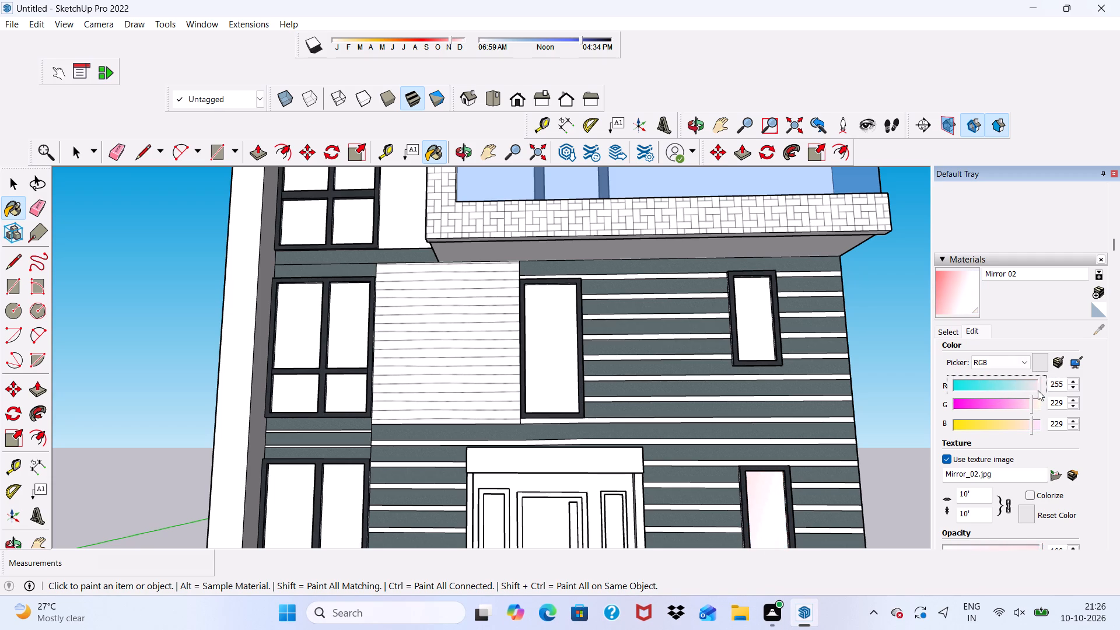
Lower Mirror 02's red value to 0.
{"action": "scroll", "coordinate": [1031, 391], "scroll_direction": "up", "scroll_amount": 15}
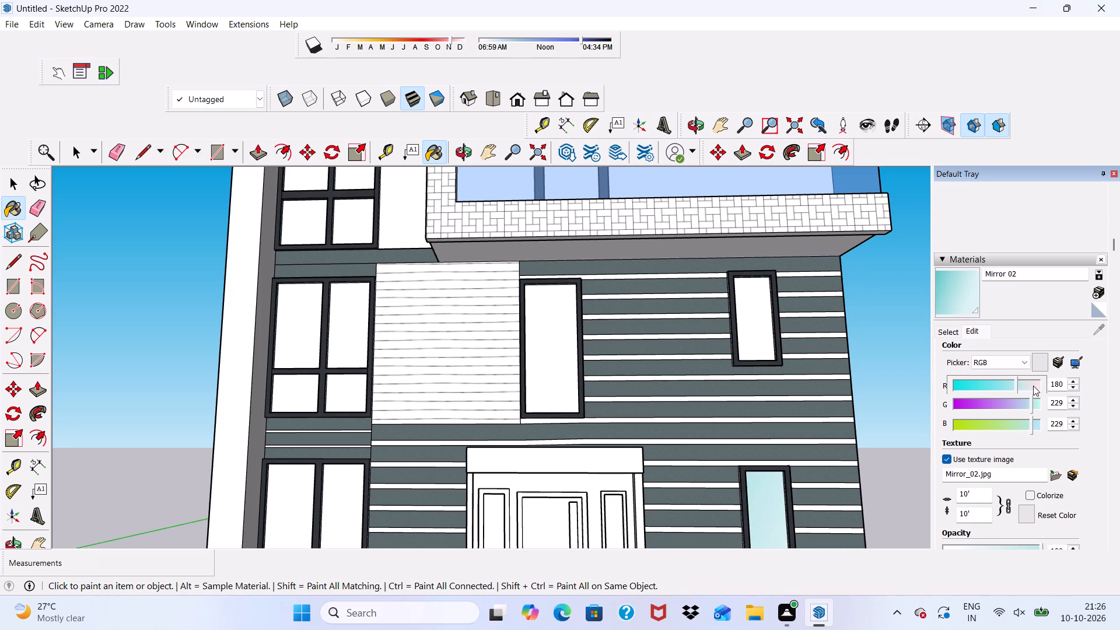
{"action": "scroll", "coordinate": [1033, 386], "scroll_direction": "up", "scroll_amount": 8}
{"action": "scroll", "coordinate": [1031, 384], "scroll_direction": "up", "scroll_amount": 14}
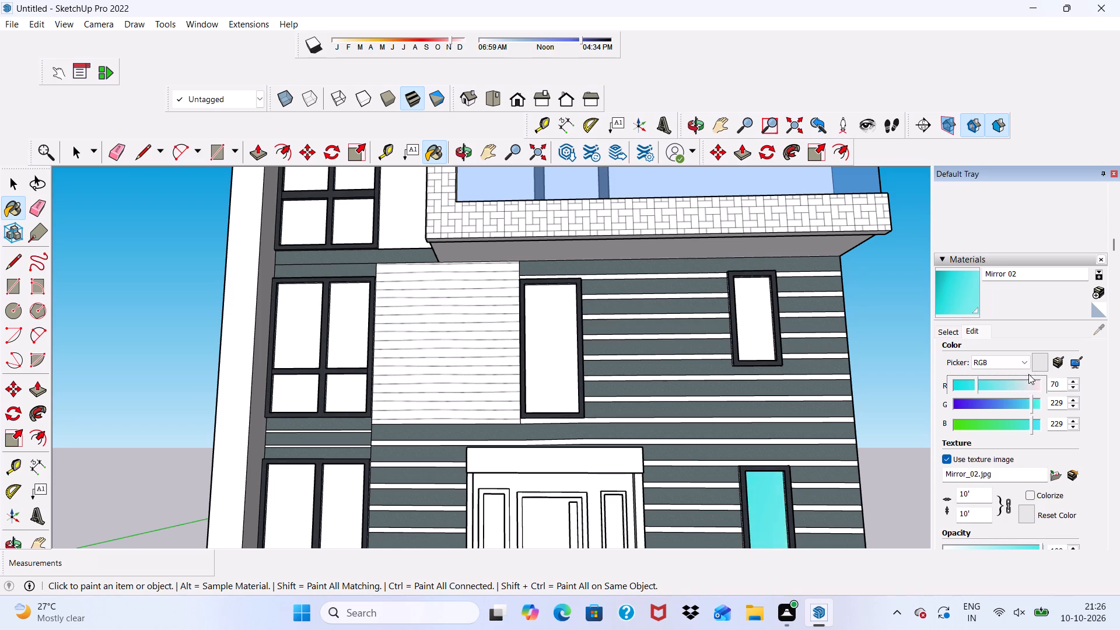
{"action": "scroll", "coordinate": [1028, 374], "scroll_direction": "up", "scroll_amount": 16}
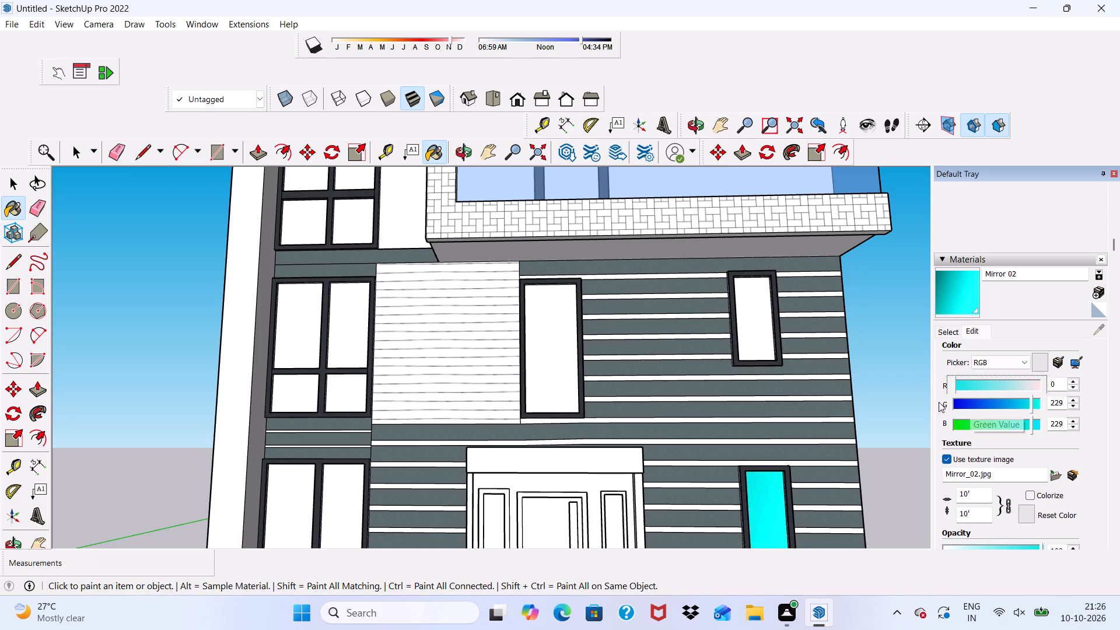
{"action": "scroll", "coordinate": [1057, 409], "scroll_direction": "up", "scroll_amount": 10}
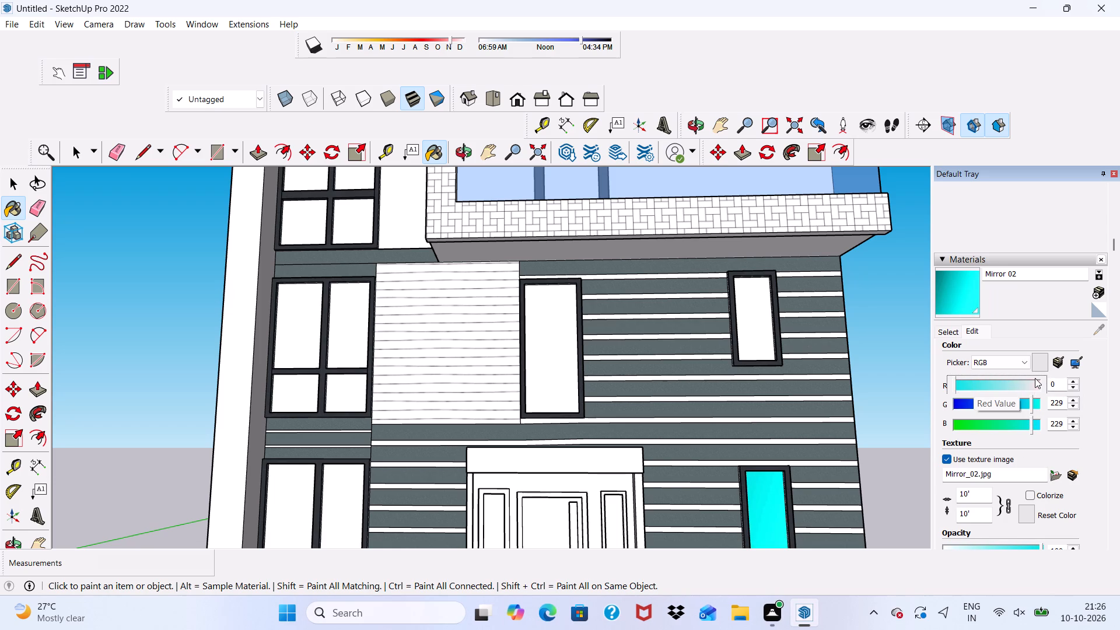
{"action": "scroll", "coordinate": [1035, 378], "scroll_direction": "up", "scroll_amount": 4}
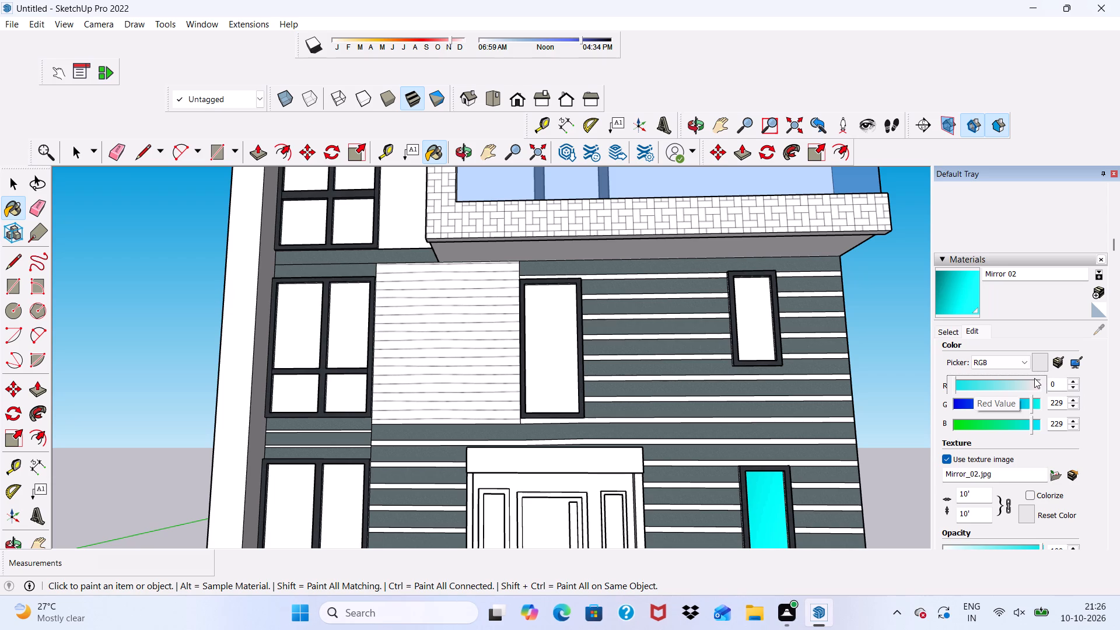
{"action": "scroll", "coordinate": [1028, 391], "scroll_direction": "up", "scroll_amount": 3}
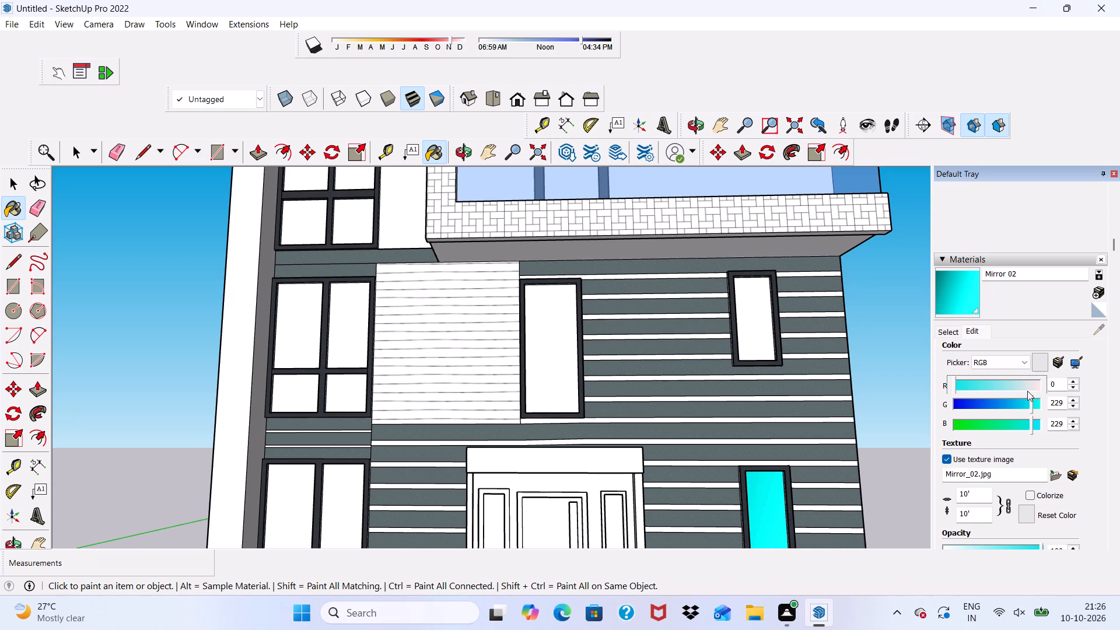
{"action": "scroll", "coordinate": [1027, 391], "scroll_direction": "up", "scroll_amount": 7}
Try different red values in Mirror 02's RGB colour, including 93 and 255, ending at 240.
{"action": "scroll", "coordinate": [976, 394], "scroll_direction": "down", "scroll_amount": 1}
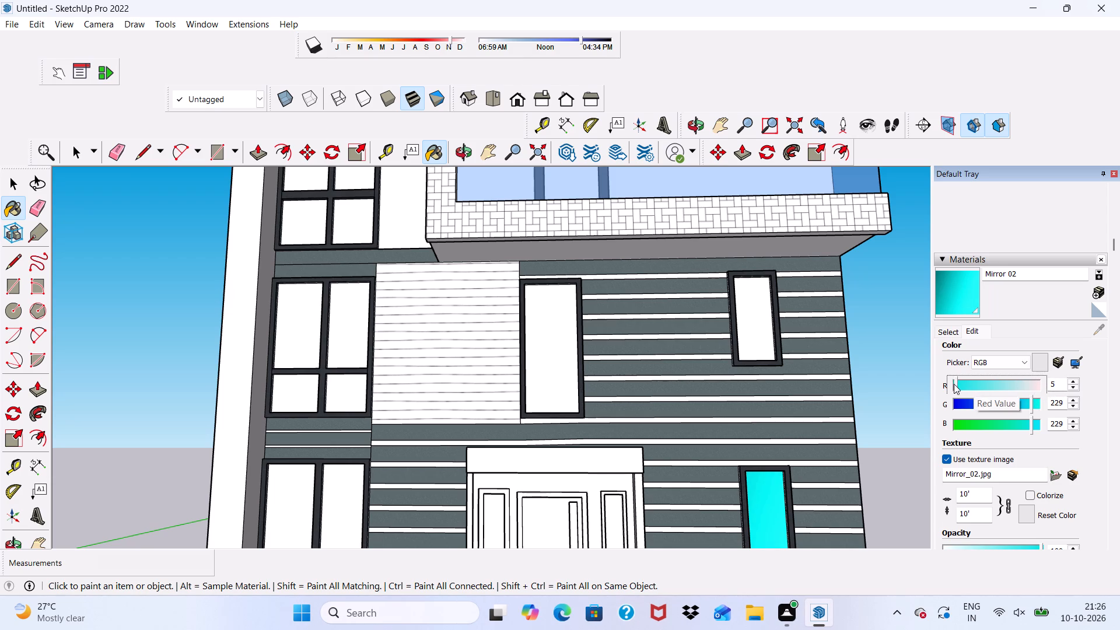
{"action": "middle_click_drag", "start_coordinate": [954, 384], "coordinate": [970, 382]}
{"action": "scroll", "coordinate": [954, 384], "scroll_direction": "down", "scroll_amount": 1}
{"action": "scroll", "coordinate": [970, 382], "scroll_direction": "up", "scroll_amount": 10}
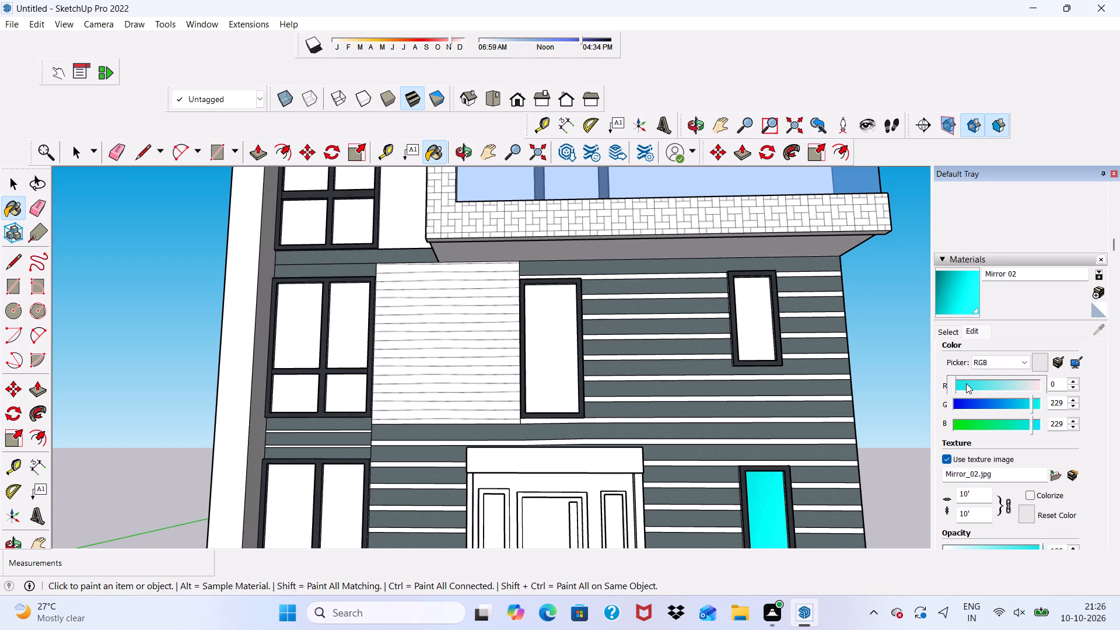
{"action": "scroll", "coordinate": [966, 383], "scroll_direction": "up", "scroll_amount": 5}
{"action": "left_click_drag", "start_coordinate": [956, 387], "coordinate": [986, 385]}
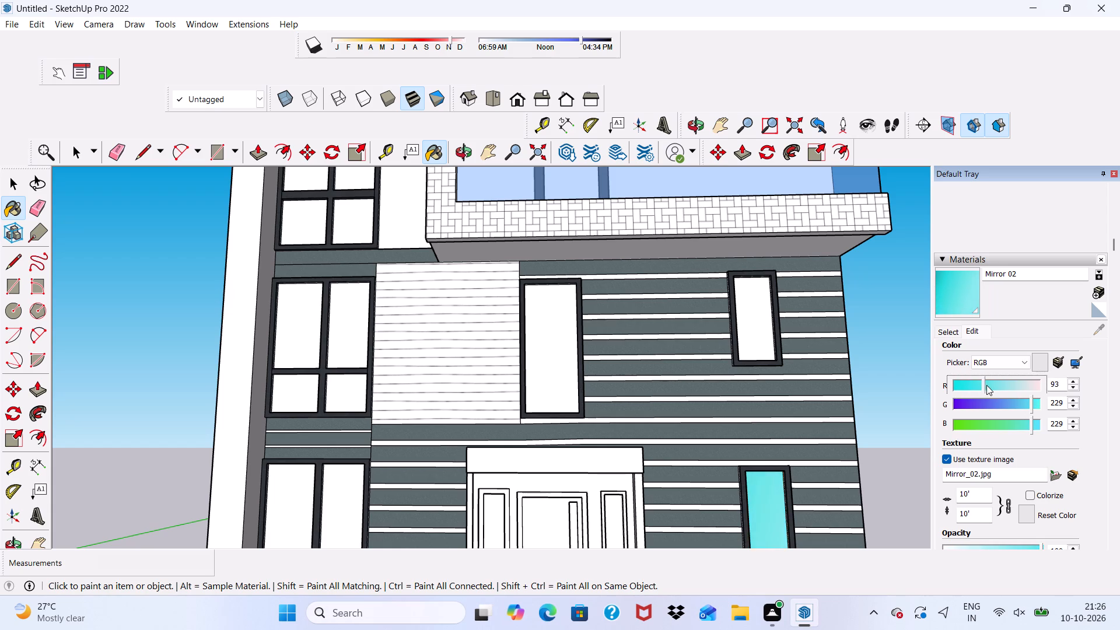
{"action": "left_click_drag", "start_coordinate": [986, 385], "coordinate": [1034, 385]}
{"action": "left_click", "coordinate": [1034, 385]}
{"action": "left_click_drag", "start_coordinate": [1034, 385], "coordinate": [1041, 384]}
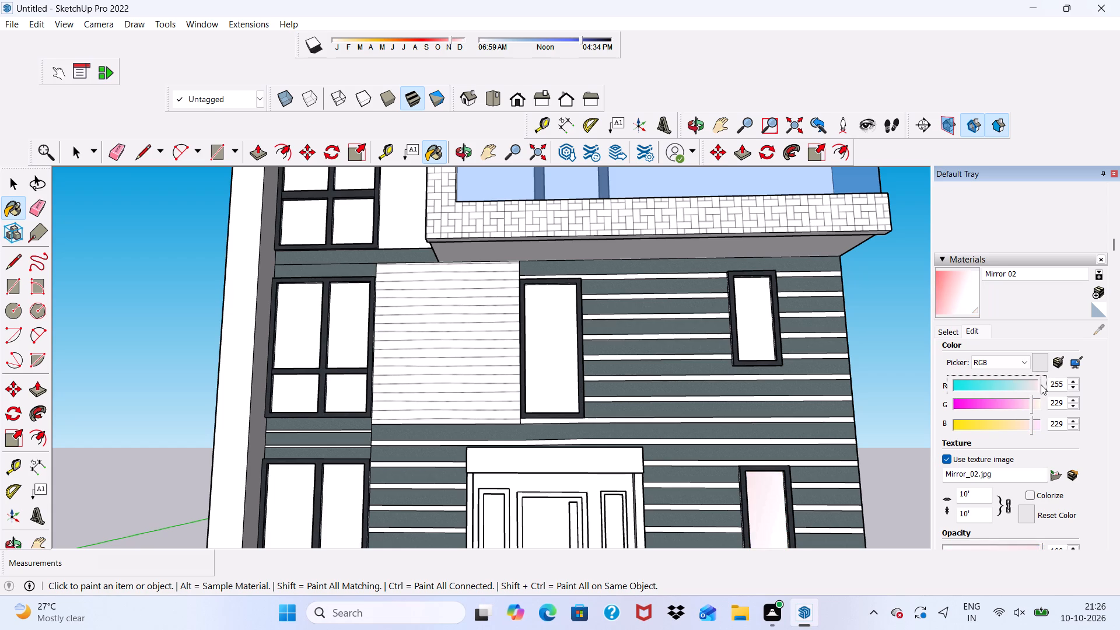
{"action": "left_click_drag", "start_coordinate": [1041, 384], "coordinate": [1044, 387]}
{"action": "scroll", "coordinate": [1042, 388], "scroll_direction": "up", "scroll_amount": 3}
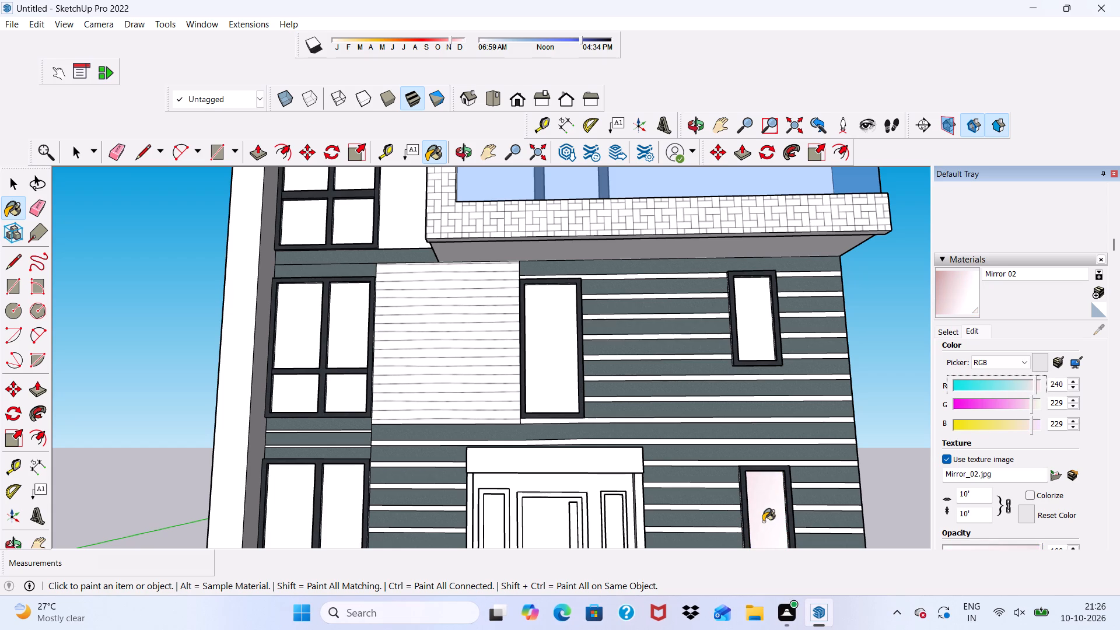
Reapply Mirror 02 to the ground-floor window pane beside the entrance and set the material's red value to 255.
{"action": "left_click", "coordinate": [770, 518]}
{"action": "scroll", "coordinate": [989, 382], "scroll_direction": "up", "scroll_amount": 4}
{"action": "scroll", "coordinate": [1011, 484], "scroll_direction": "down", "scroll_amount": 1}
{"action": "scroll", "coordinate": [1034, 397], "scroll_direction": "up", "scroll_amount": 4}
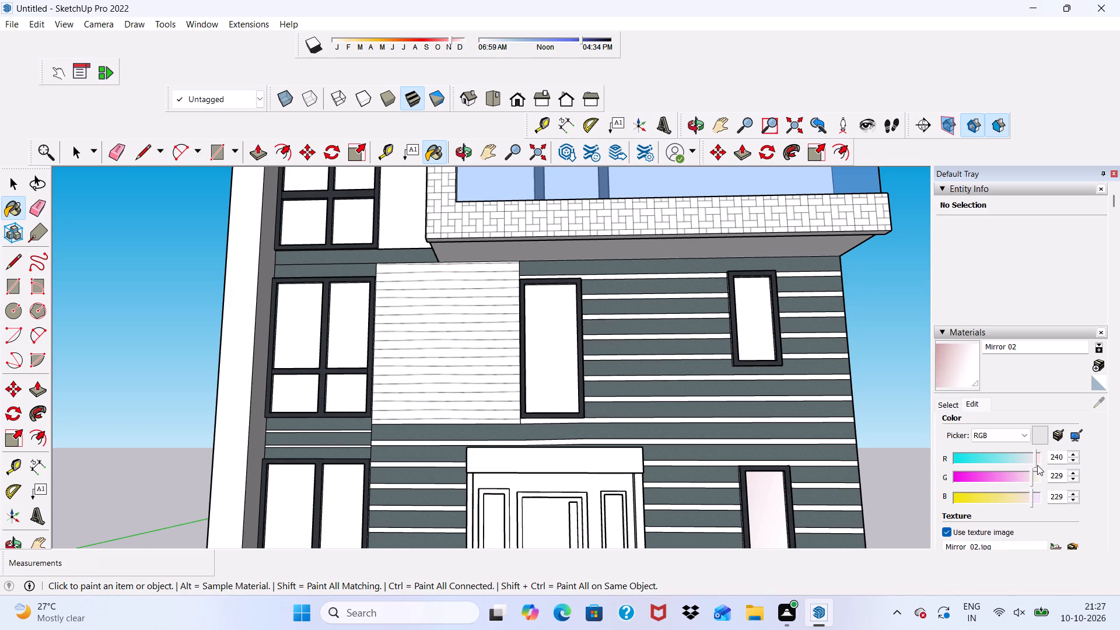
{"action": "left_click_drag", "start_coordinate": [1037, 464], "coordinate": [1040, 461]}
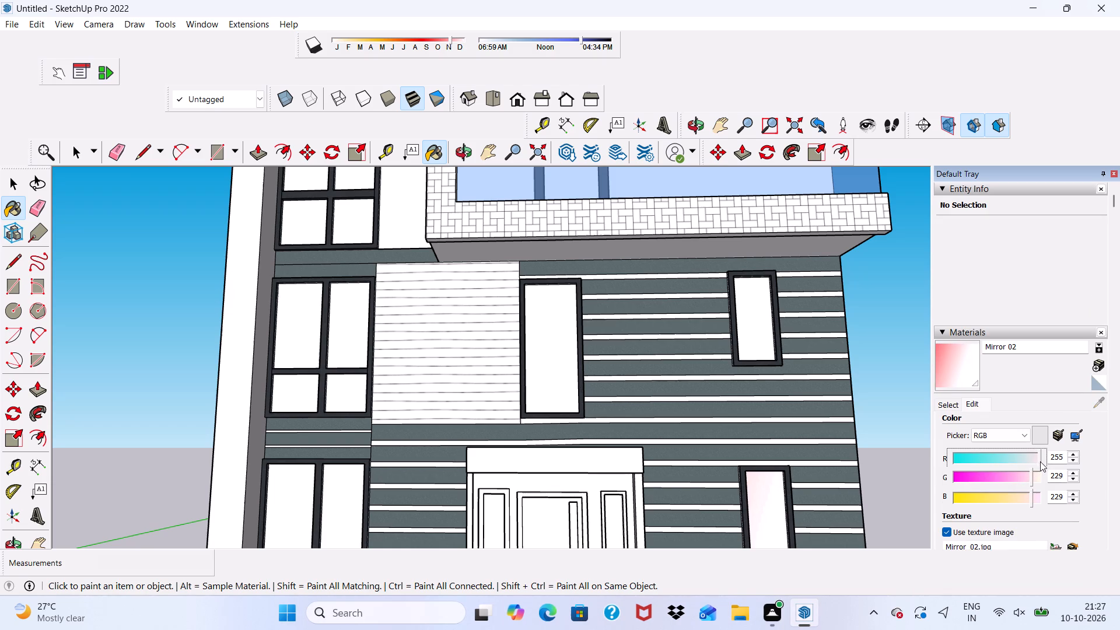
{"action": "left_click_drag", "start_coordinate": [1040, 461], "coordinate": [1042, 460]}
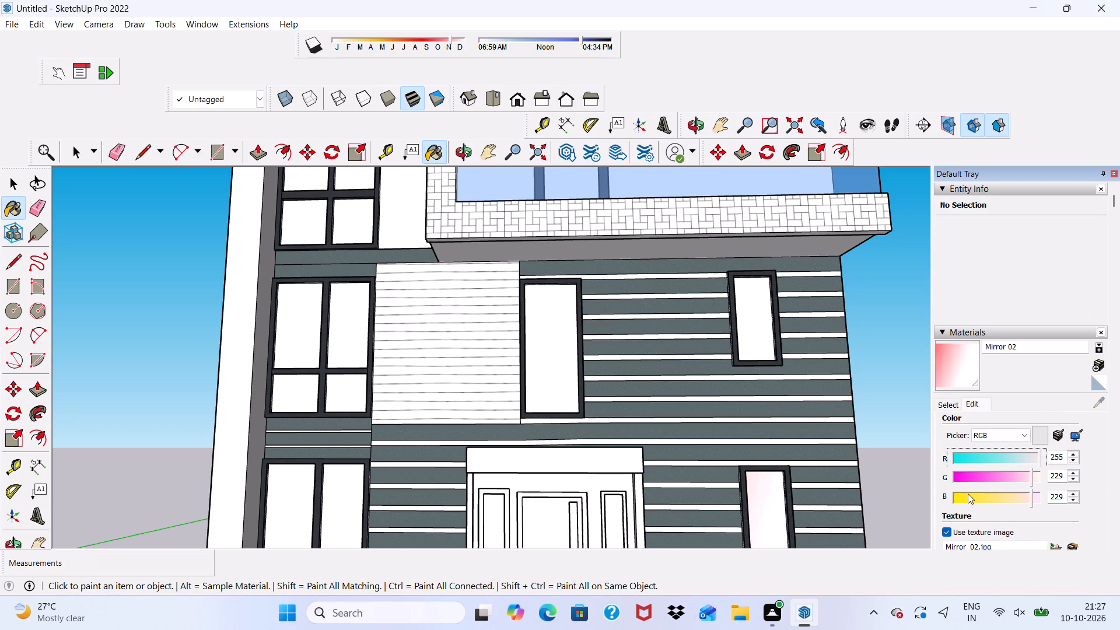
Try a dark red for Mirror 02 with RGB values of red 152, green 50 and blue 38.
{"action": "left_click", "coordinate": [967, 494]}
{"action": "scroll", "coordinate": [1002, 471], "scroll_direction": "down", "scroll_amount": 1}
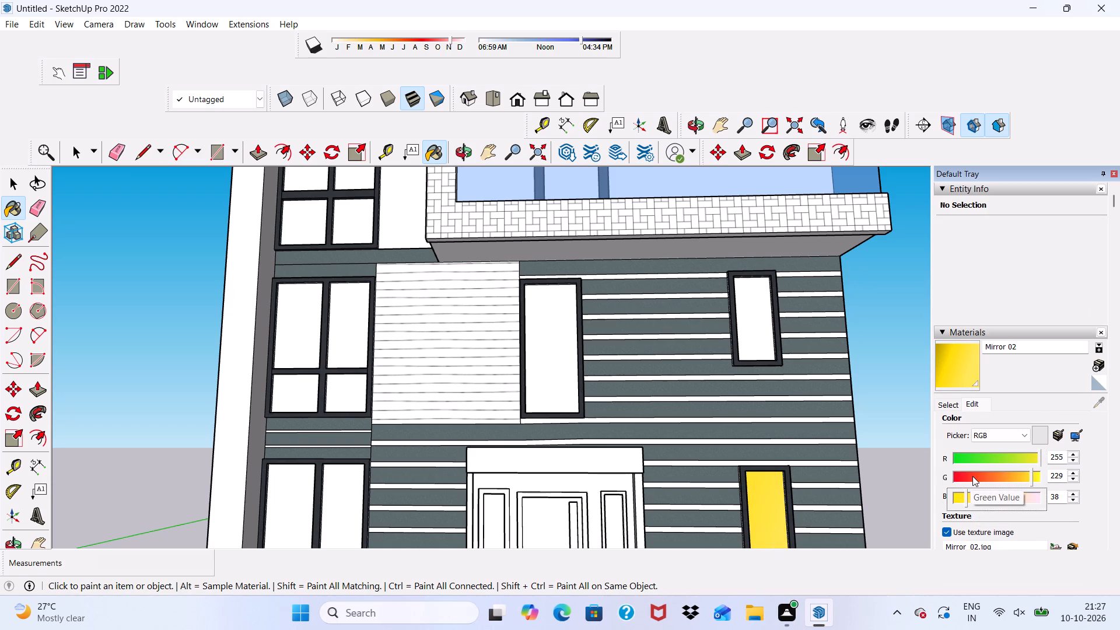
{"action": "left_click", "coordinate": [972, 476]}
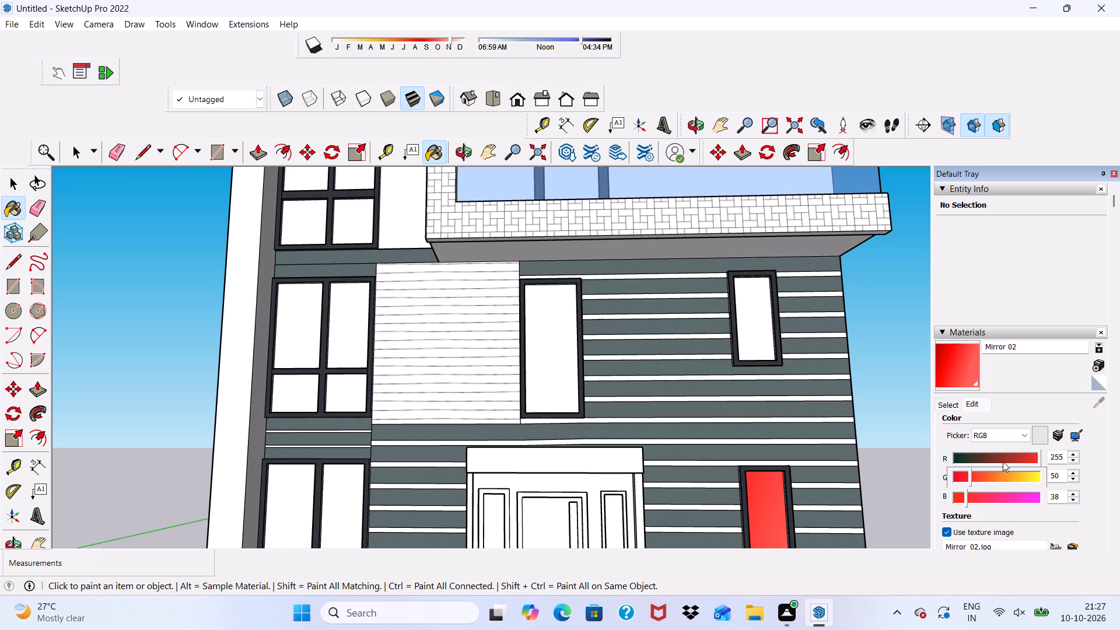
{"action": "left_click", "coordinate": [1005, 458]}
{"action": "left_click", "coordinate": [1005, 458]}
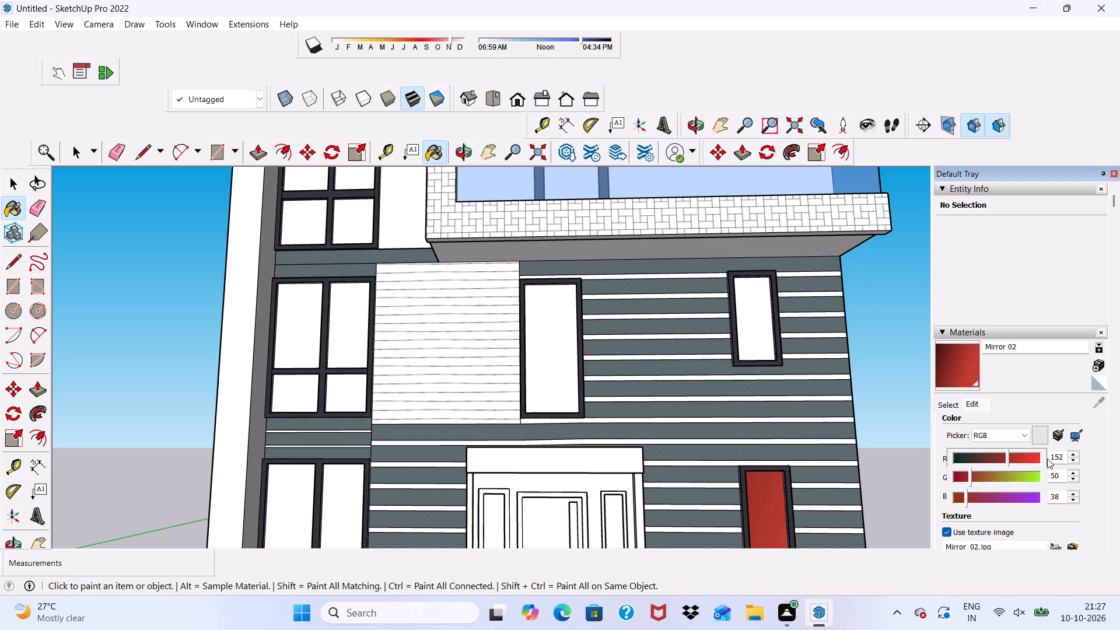
Set Mirror 02's RGB colour to a light yellow with red 255, green 241 and blue 120.
{"action": "left_click_drag", "start_coordinate": [1013, 459], "coordinate": [1038, 458]}
{"action": "left_click", "coordinate": [1038, 458]}
{"action": "left_click", "coordinate": [1038, 458]}
{"action": "left_click", "coordinate": [1032, 482]}
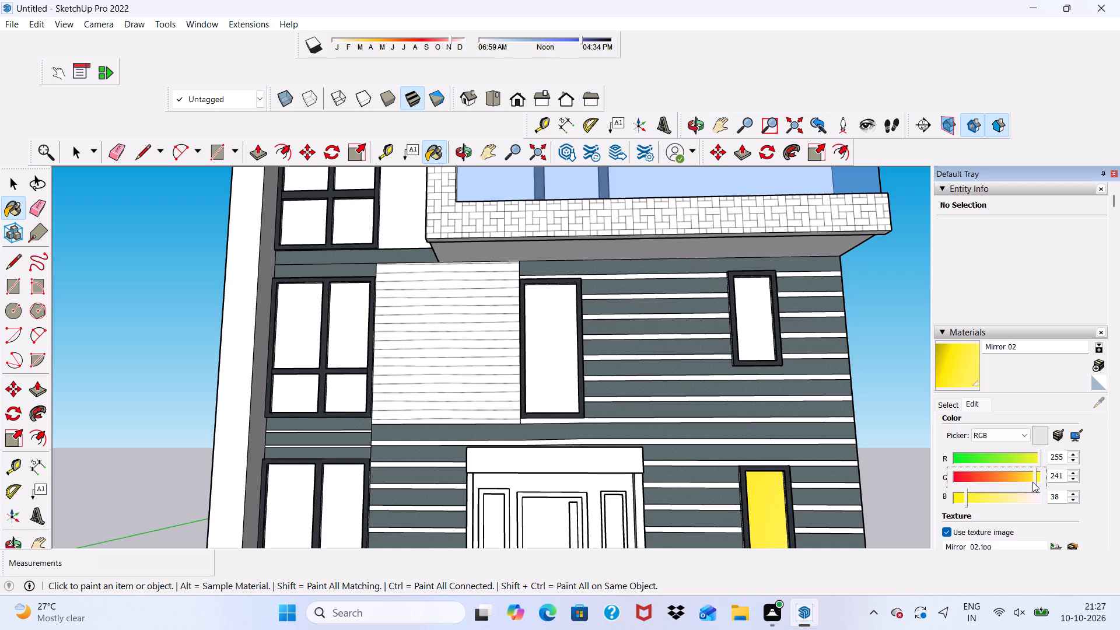
{"action": "left_click", "coordinate": [995, 494]}
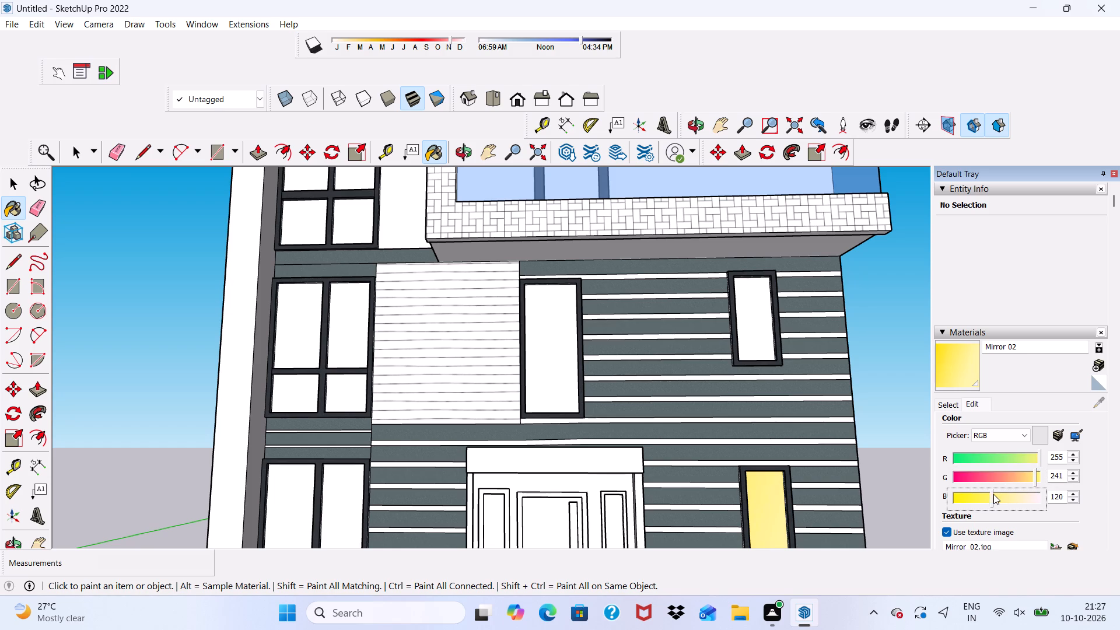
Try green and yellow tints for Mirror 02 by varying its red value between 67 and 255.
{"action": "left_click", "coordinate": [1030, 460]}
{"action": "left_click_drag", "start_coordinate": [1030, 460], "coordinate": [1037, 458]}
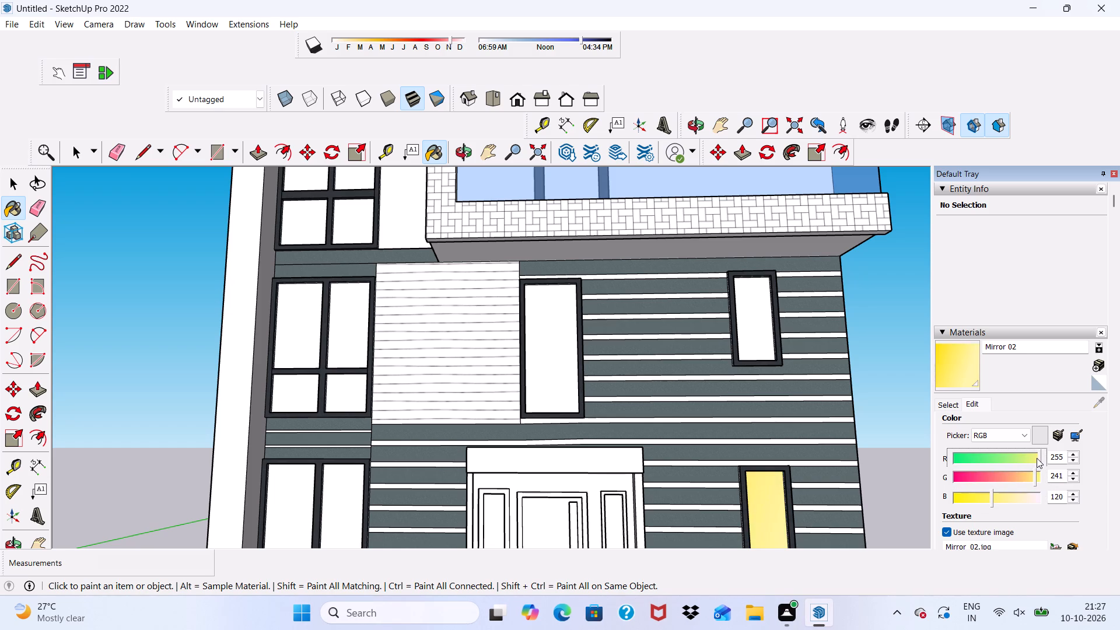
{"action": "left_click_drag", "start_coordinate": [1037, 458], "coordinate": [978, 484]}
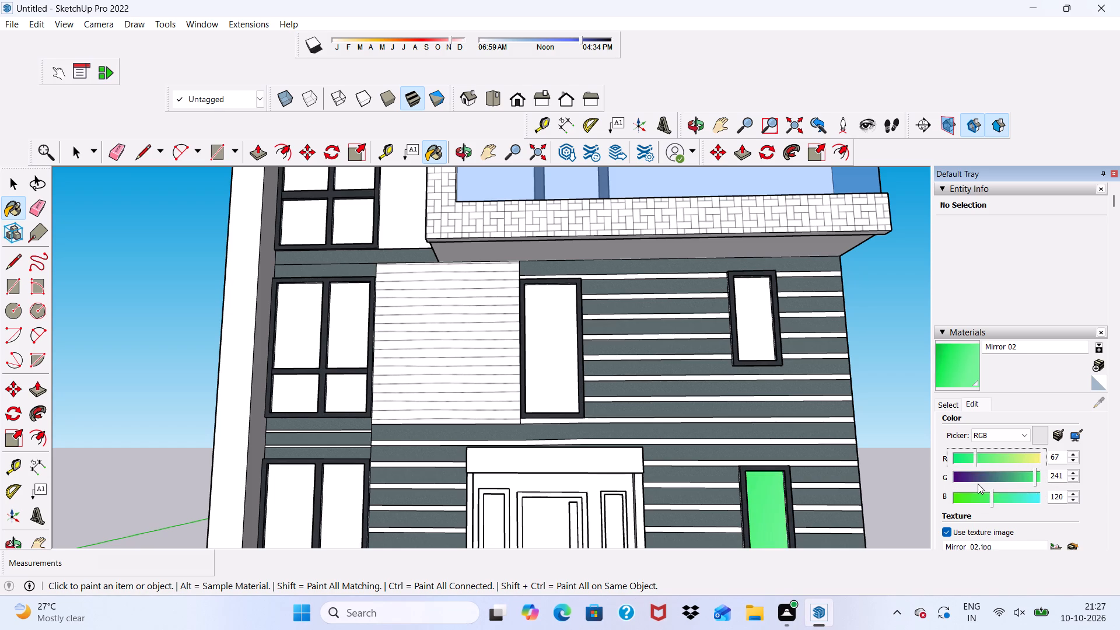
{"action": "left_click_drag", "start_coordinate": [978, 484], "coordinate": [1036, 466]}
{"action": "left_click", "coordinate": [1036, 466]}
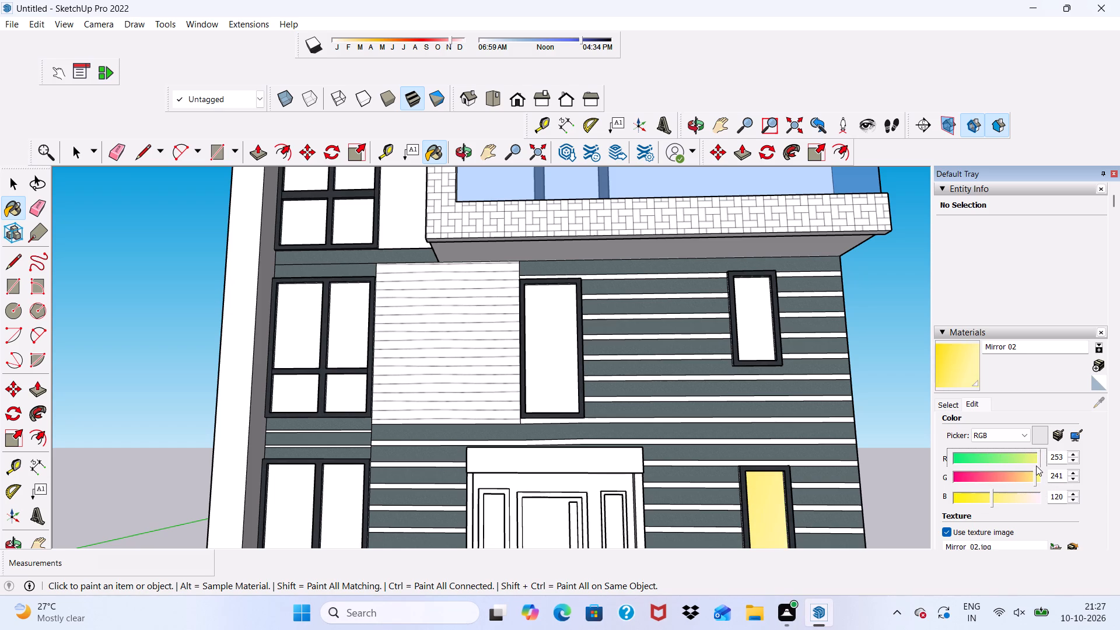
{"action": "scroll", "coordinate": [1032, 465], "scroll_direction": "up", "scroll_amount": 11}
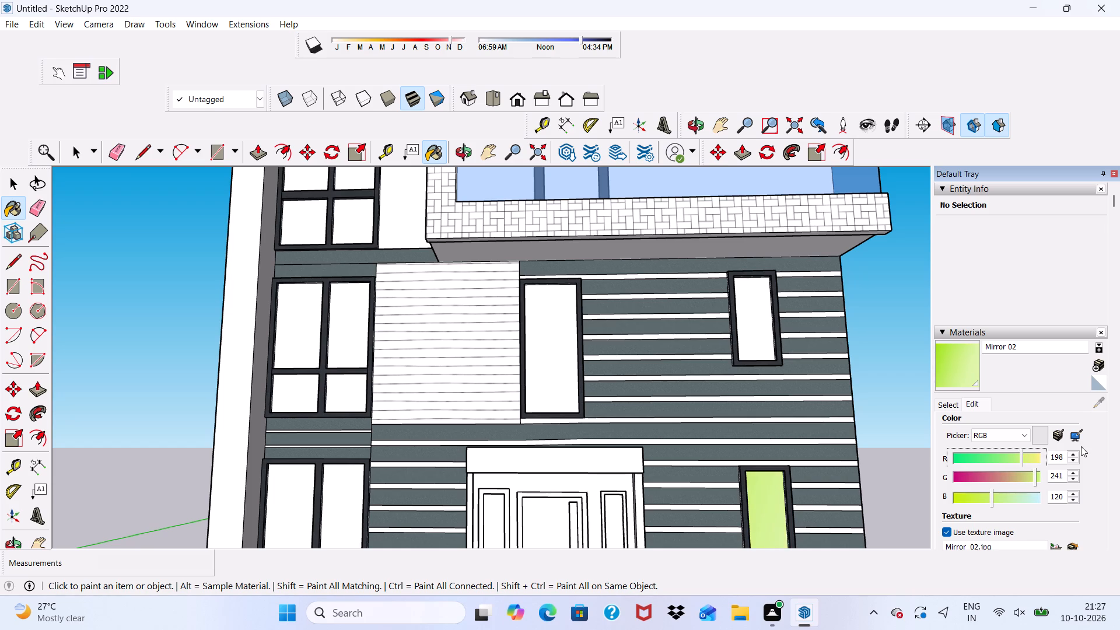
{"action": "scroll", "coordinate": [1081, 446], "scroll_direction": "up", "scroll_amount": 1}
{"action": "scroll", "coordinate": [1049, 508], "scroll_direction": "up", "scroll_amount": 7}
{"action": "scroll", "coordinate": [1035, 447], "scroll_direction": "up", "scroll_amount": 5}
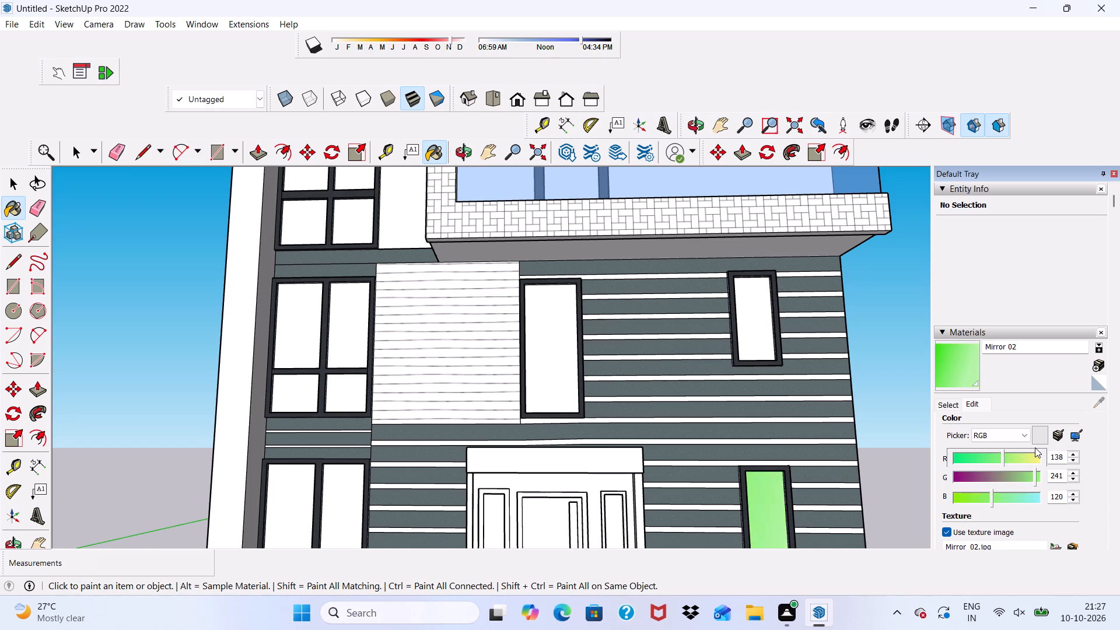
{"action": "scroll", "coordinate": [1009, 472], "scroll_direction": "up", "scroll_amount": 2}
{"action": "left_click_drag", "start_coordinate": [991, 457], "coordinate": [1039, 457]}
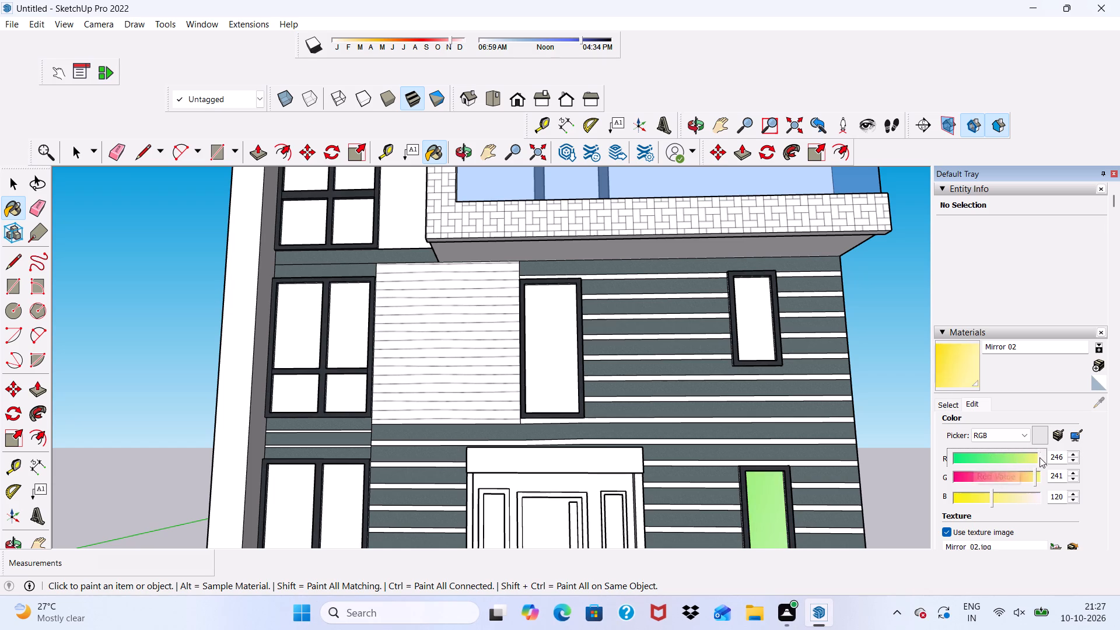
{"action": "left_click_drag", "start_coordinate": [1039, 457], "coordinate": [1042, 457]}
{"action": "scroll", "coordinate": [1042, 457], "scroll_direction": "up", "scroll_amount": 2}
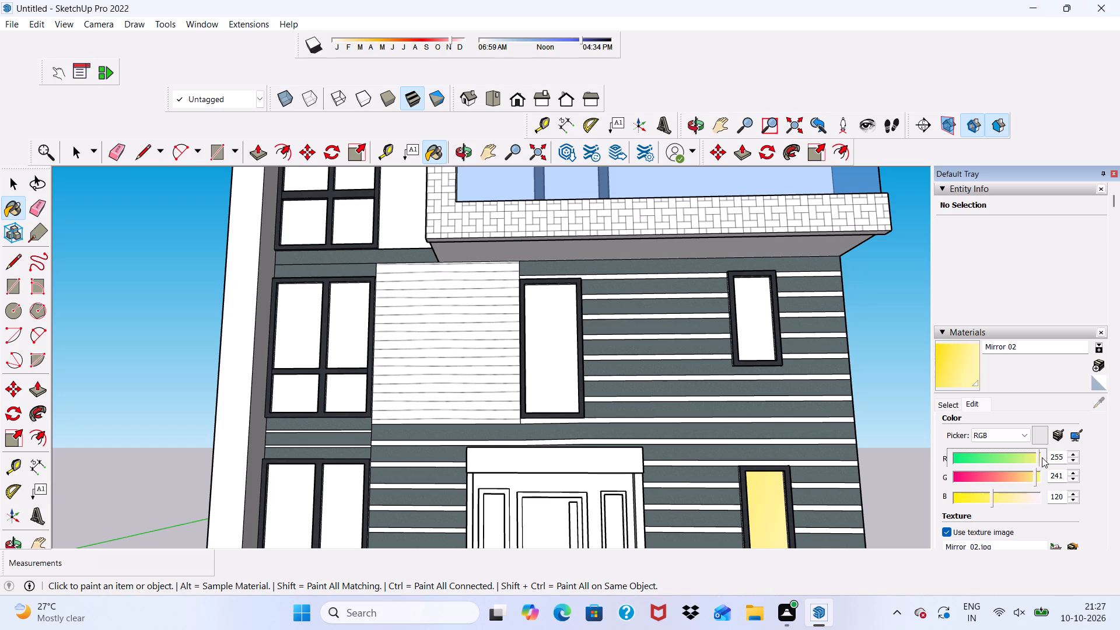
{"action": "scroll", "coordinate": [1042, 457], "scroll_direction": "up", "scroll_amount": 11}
Set Mirror 02's red value to 248 and its green value to 255.
{"action": "left_click_drag", "start_coordinate": [1016, 460], "coordinate": [1034, 459]}
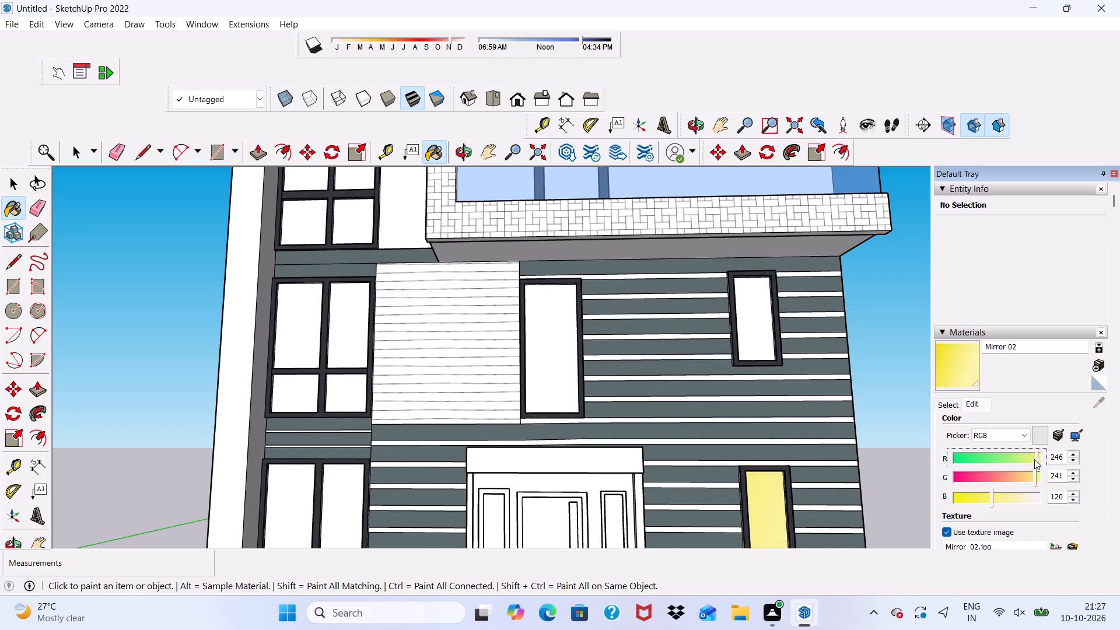
{"action": "left_click_drag", "start_coordinate": [1034, 459], "coordinate": [1035, 470]}
{"action": "left_click", "coordinate": [1035, 470]}
{"action": "scroll", "coordinate": [1016, 481], "scroll_direction": "up", "scroll_amount": 6}
{"action": "left_click_drag", "start_coordinate": [1027, 479], "coordinate": [1032, 479]}
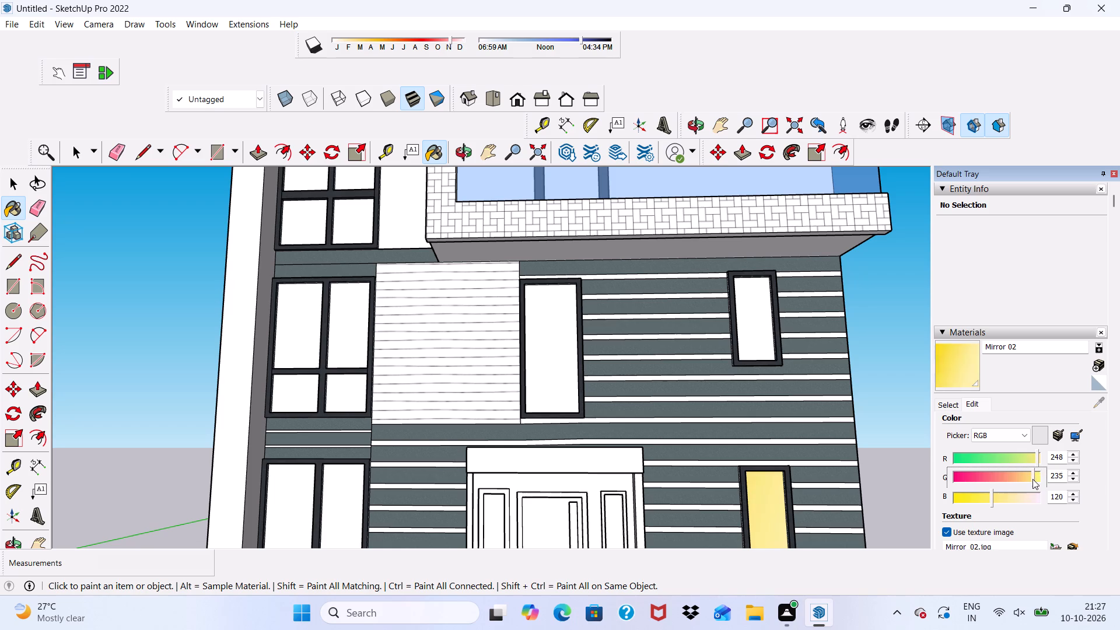
{"action": "left_click_drag", "start_coordinate": [1032, 479], "coordinate": [1038, 478]}
Paint the pane of the narrow window directly above the ground-floor side window with the yellow Mirror 02.
{"action": "scroll", "coordinate": [888, 496], "scroll_direction": "down", "scroll_amount": 5}
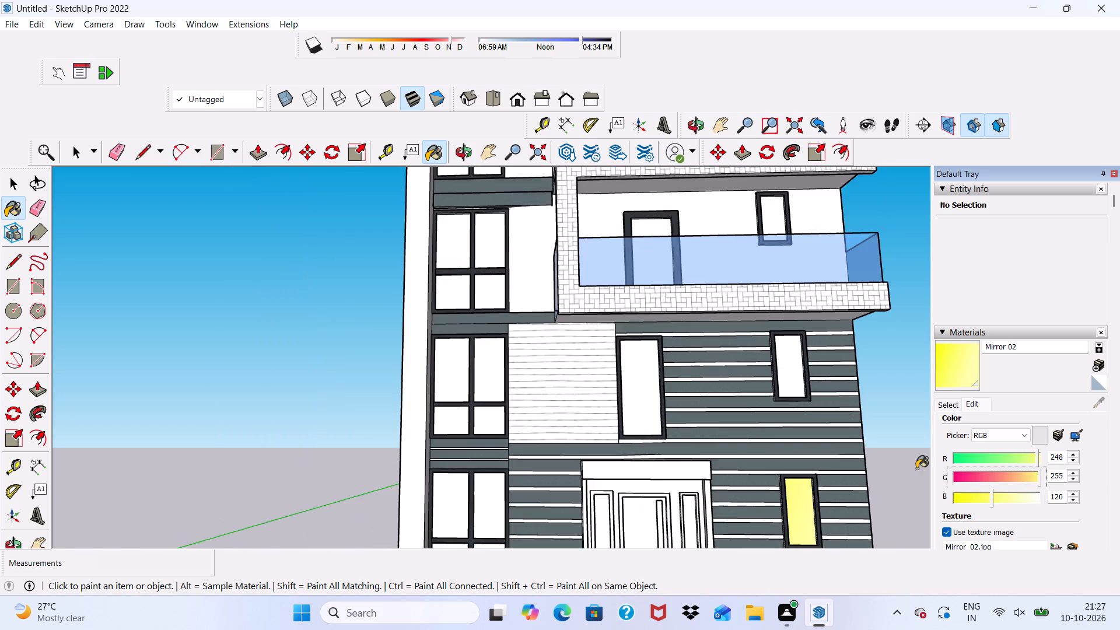
{"action": "scroll", "coordinate": [917, 468], "scroll_direction": "down", "scroll_amount": 1}
{"action": "scroll", "coordinate": [775, 441], "scroll_direction": "up", "scroll_amount": 4}
{"action": "left_click", "coordinate": [812, 366]}
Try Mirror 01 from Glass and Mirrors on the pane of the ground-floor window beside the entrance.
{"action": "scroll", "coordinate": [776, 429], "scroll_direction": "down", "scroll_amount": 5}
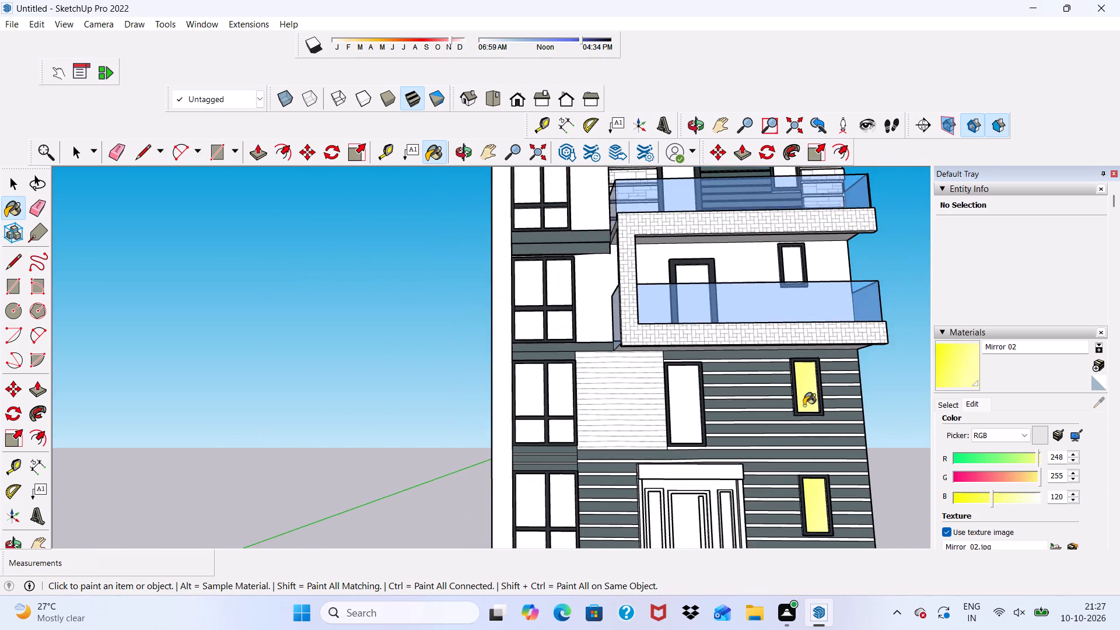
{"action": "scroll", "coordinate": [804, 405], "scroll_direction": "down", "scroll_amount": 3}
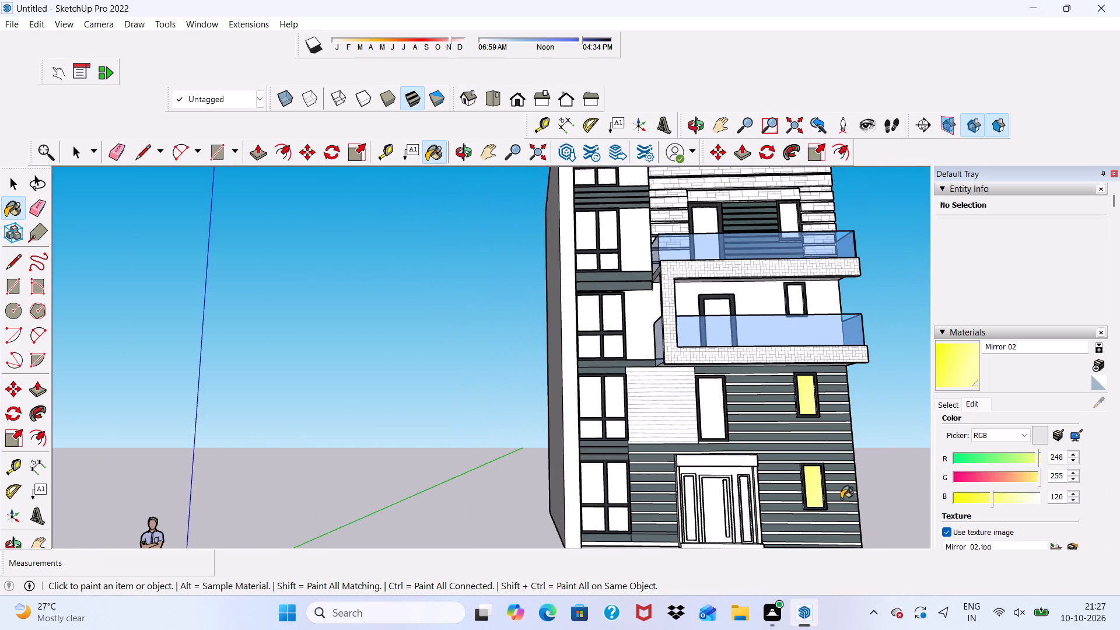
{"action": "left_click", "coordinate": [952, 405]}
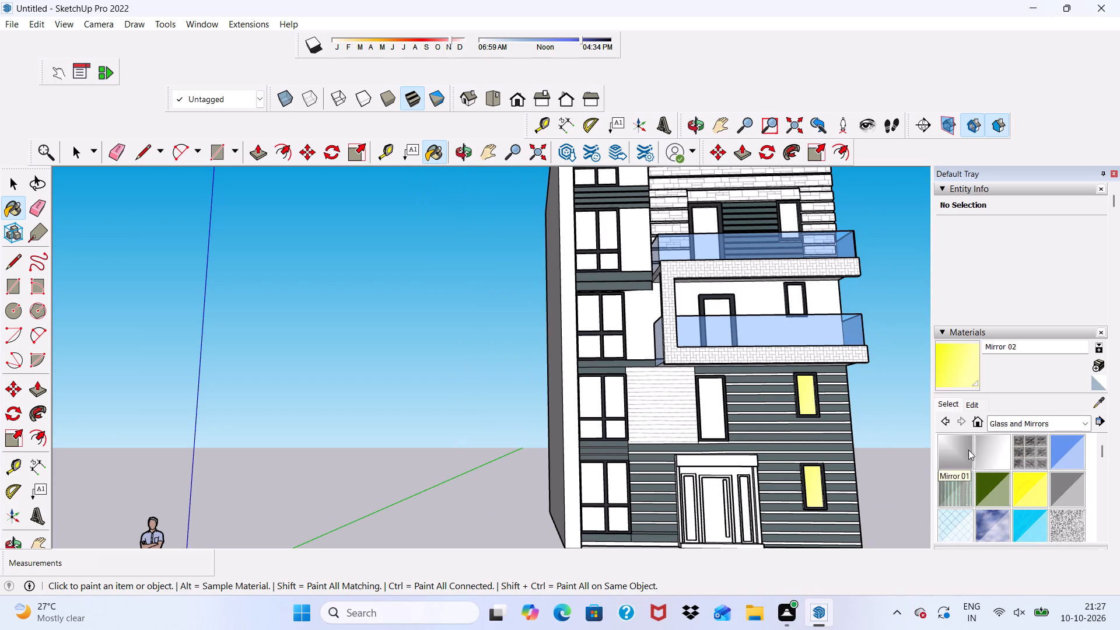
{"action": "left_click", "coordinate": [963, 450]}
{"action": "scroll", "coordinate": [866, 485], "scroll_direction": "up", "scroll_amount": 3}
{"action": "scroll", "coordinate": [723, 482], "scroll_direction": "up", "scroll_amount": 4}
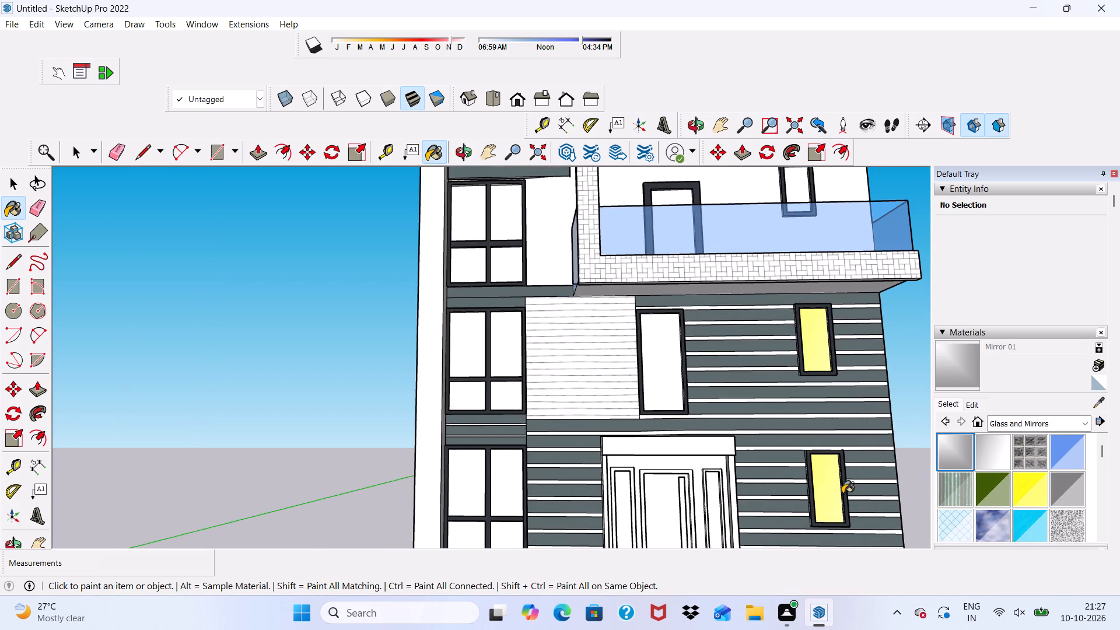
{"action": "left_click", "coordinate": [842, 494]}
Paint the ground-floor window pane beside the entrance with Translucent Glass Dark Green.
{"action": "left_click", "coordinate": [987, 489]}
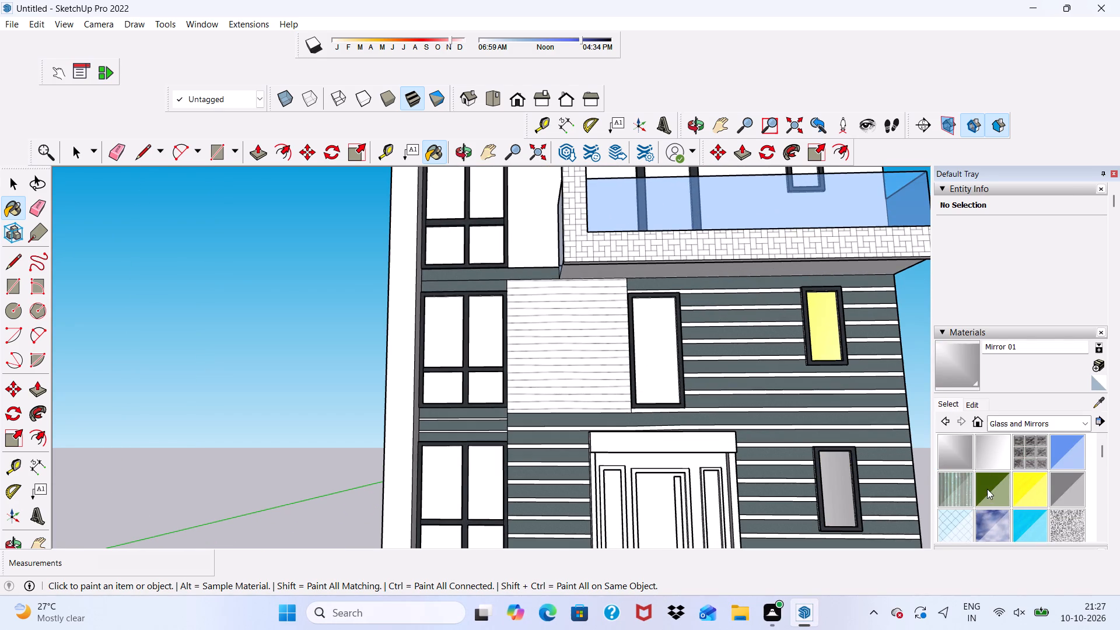
{"action": "scroll", "coordinate": [867, 491], "scroll_direction": "up", "scroll_amount": 3}
{"action": "left_click", "coordinate": [816, 483]}
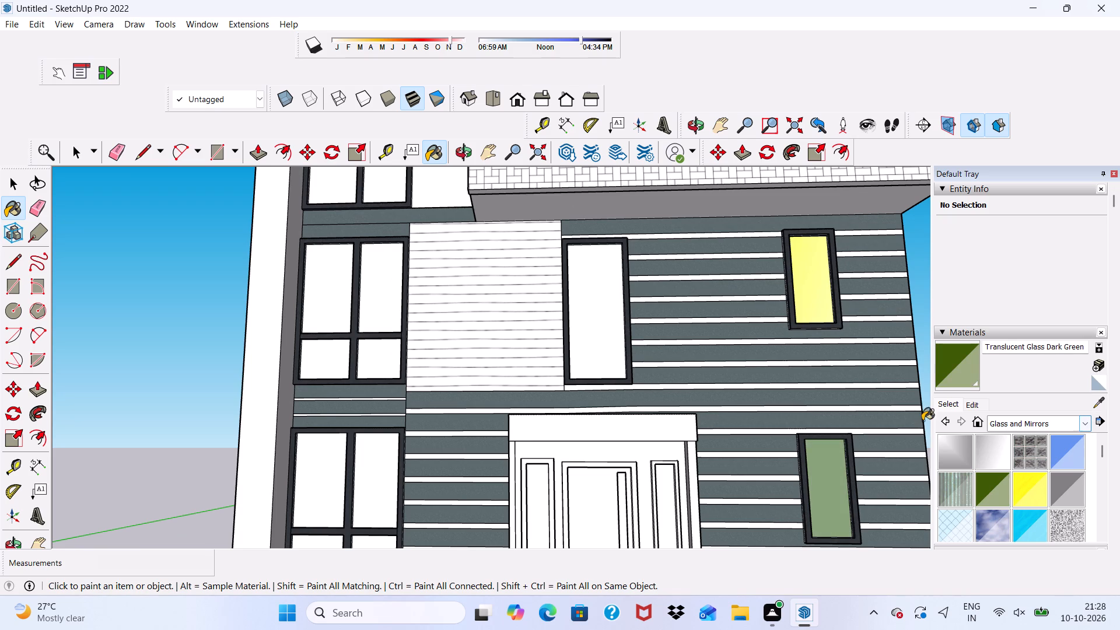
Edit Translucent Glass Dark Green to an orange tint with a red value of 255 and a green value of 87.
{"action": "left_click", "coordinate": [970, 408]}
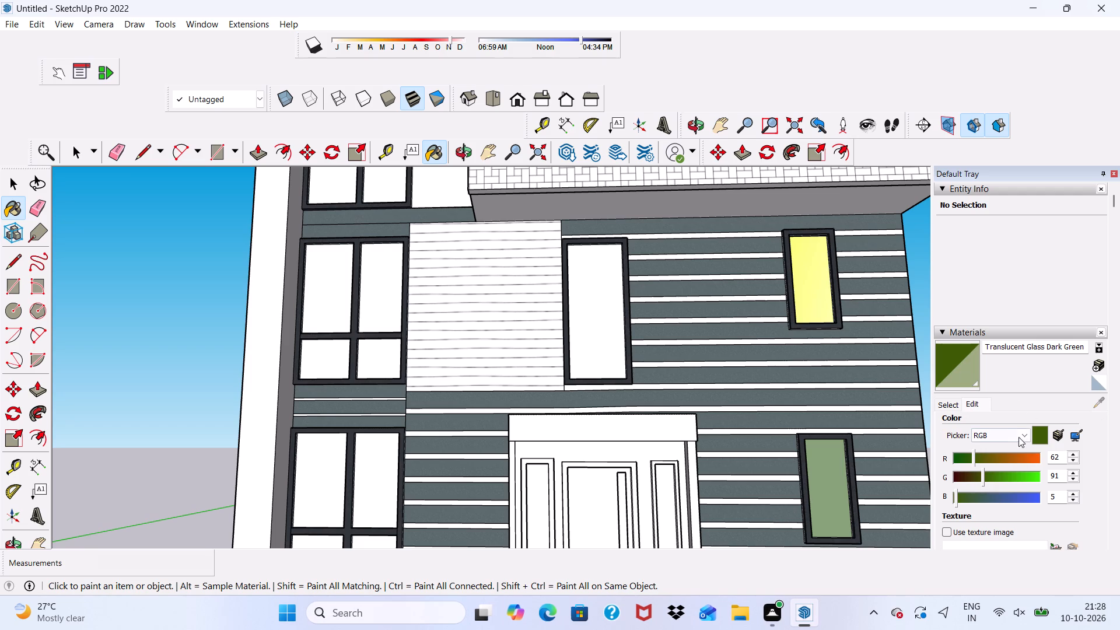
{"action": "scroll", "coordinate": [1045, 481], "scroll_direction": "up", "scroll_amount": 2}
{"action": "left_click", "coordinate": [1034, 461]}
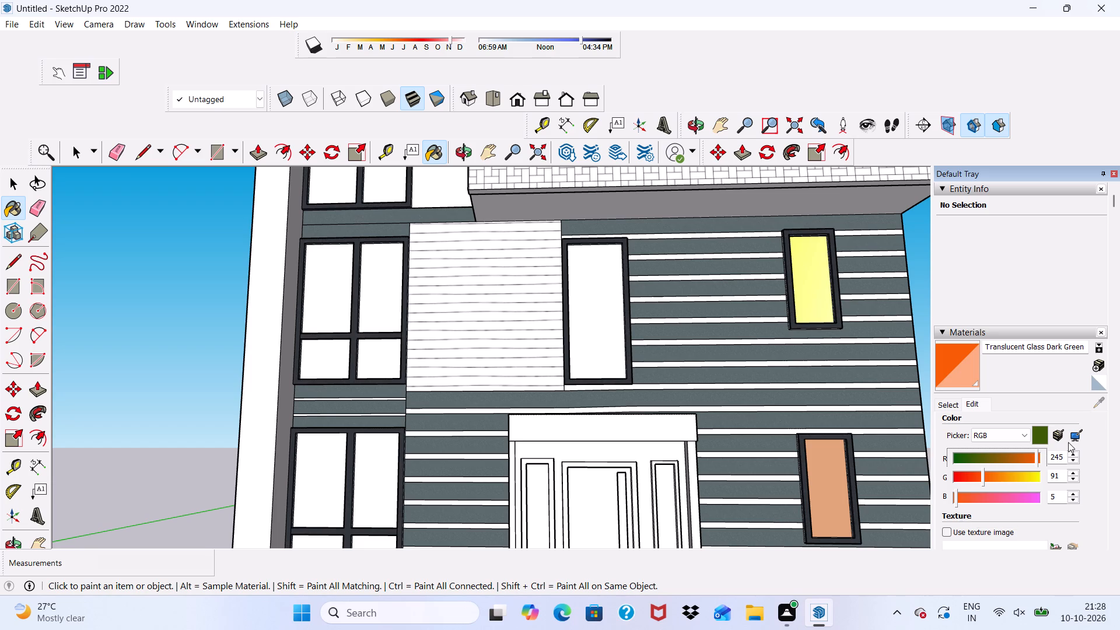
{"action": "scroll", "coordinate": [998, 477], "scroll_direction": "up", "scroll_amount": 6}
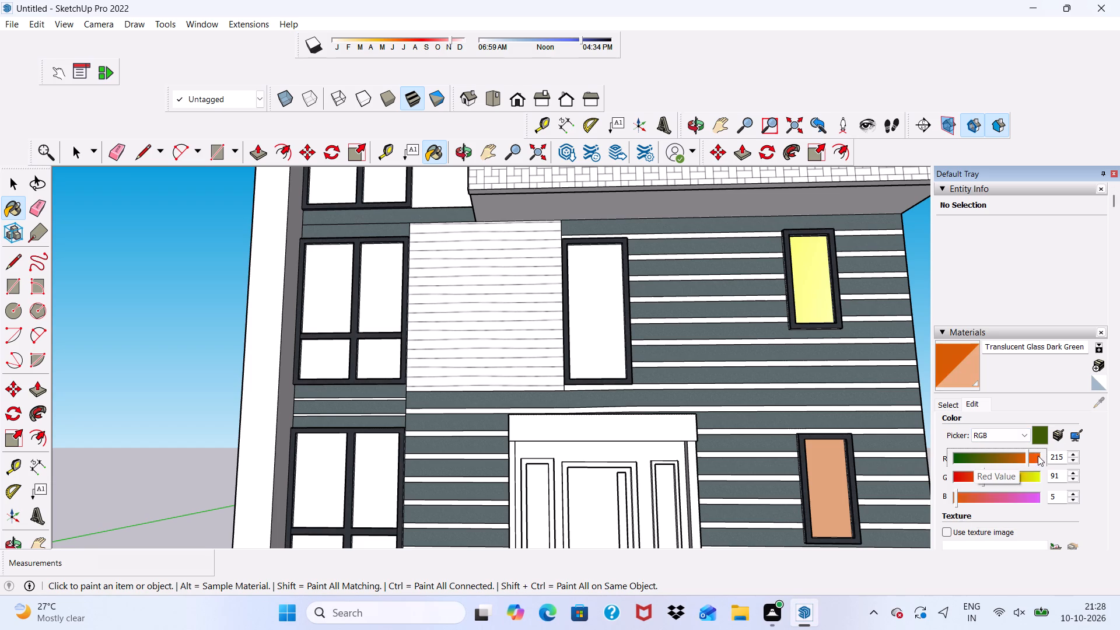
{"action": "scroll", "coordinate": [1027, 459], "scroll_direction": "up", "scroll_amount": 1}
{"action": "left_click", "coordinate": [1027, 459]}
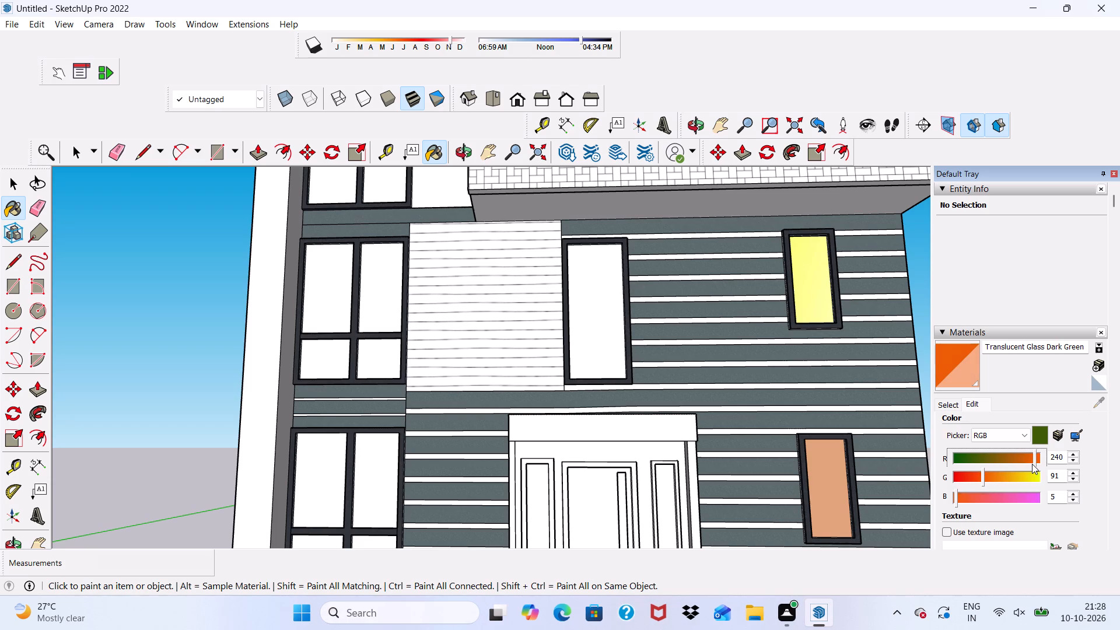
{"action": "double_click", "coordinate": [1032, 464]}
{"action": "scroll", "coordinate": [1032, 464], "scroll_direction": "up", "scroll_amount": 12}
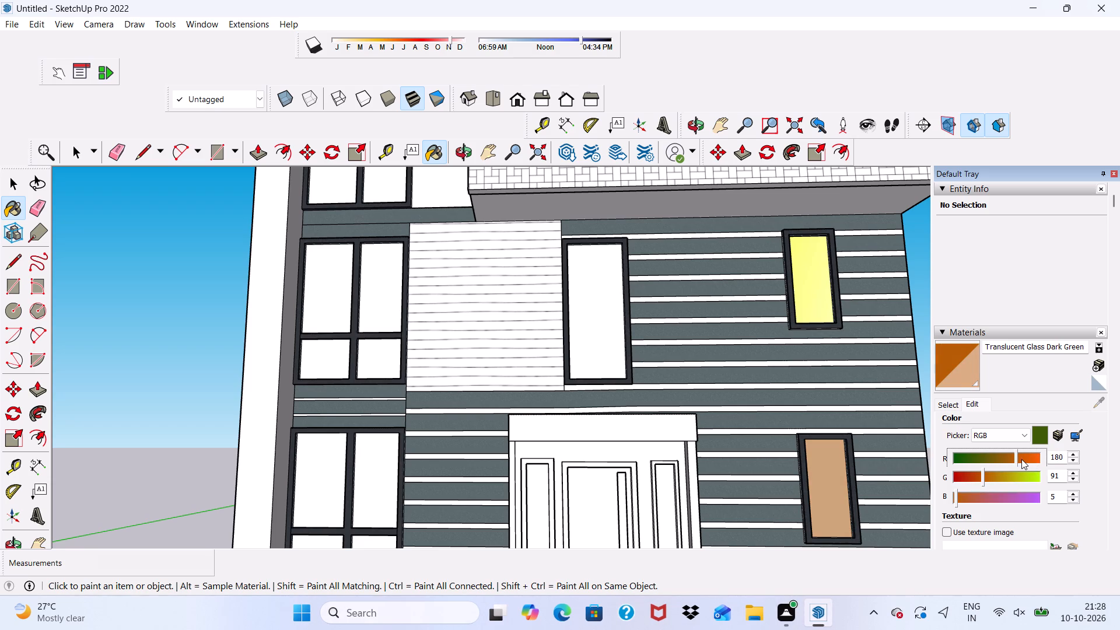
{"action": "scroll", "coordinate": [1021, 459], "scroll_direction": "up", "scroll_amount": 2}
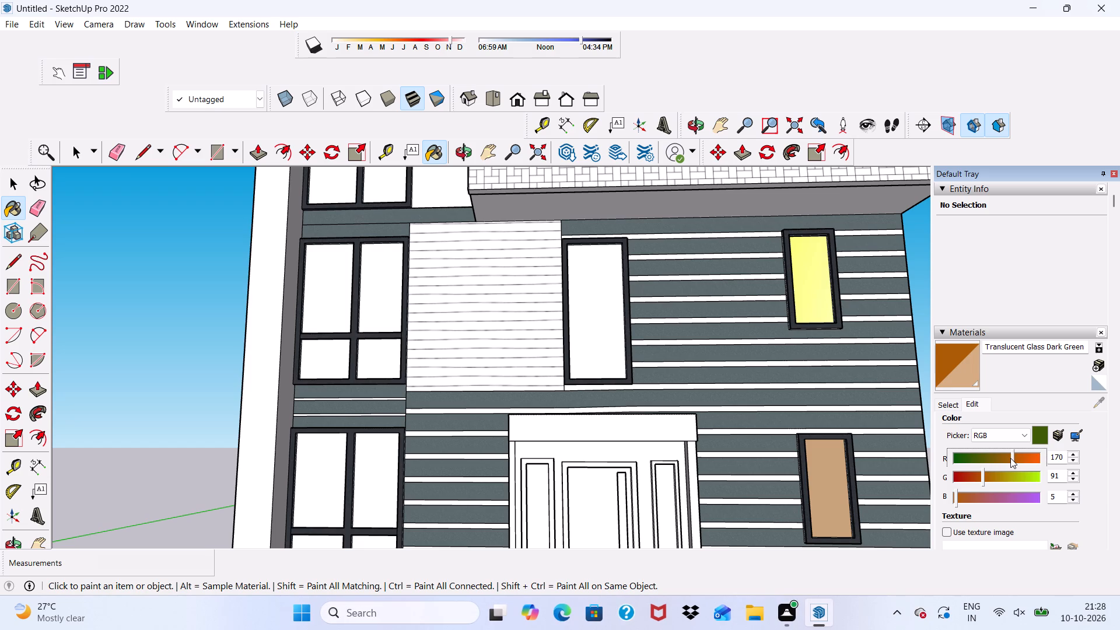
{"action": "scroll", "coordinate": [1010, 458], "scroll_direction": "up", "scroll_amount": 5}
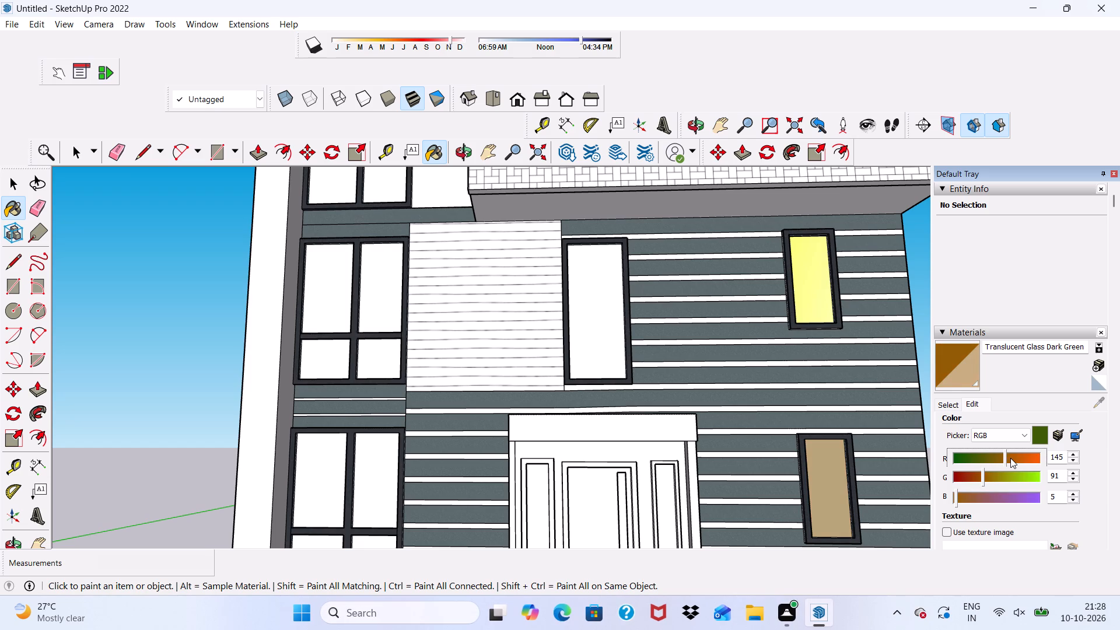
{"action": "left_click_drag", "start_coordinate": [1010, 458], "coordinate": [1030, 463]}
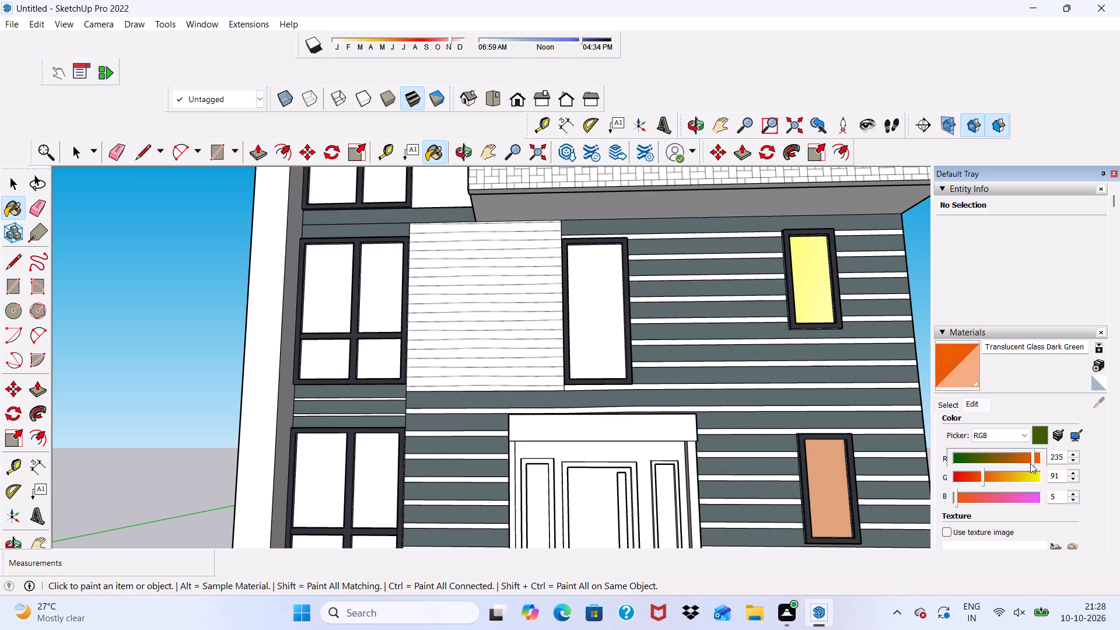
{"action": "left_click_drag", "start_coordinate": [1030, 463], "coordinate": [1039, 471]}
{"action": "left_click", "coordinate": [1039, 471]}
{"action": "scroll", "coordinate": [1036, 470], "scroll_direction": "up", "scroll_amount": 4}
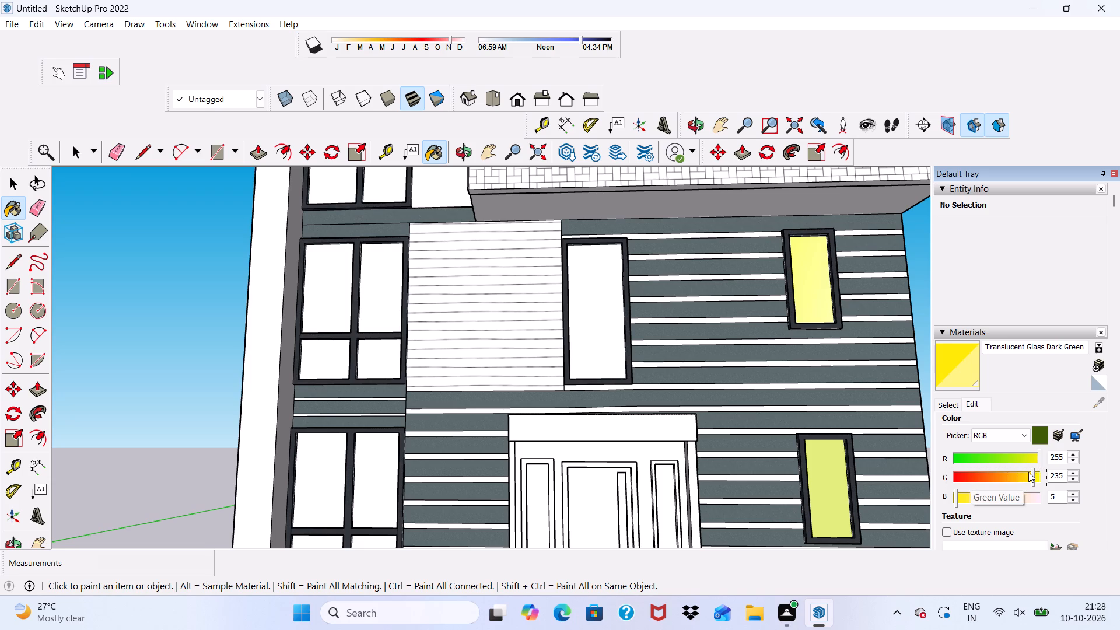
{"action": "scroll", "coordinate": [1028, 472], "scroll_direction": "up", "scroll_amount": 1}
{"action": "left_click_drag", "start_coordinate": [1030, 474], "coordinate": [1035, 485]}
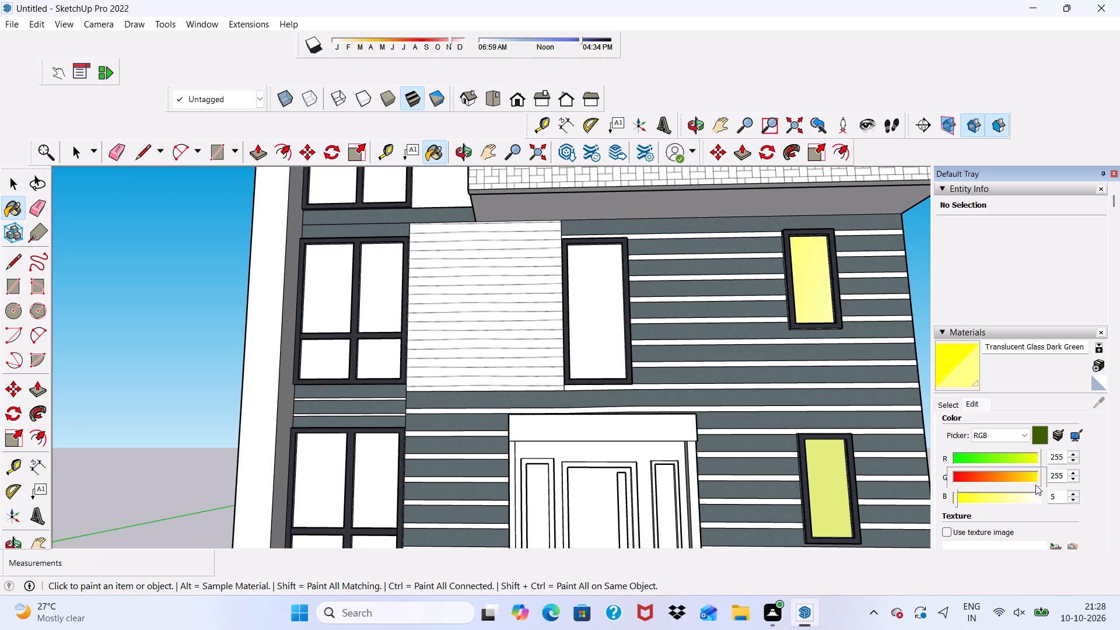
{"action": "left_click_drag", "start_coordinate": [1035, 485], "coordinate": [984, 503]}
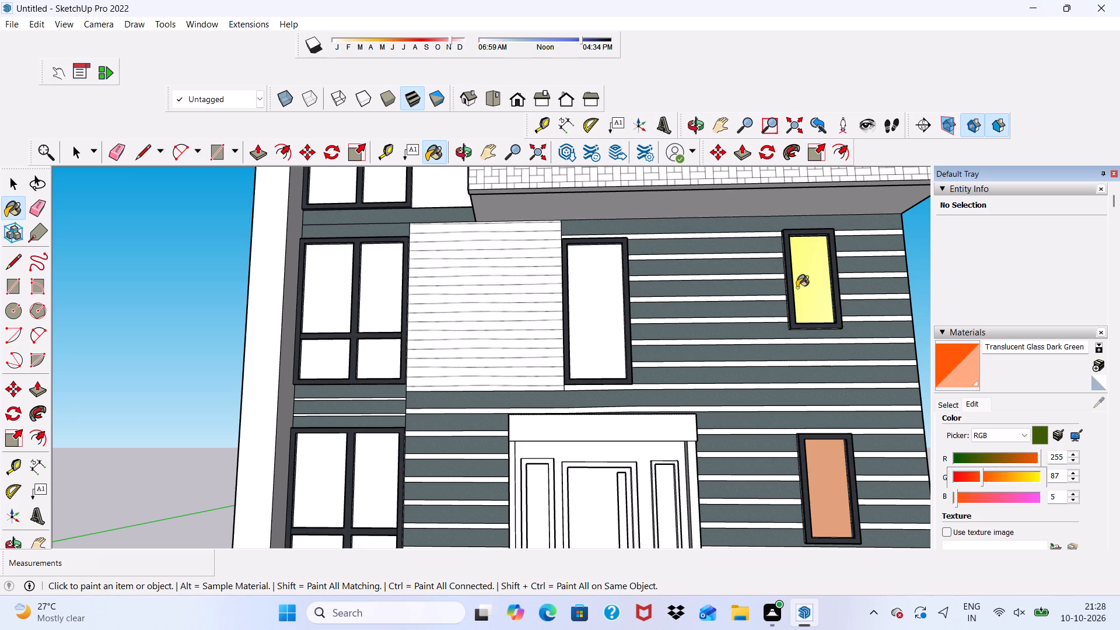
Paint the yellow pane of the narrow window above the ground-floor side window with the orange Translucent Glass Dark Green.
{"action": "left_click", "coordinate": [802, 286]}
{"action": "scroll", "coordinate": [838, 379], "scroll_direction": "down", "scroll_amount": 1}
{"action": "middle_click_drag", "start_coordinate": [840, 383], "coordinate": [729, 390]}
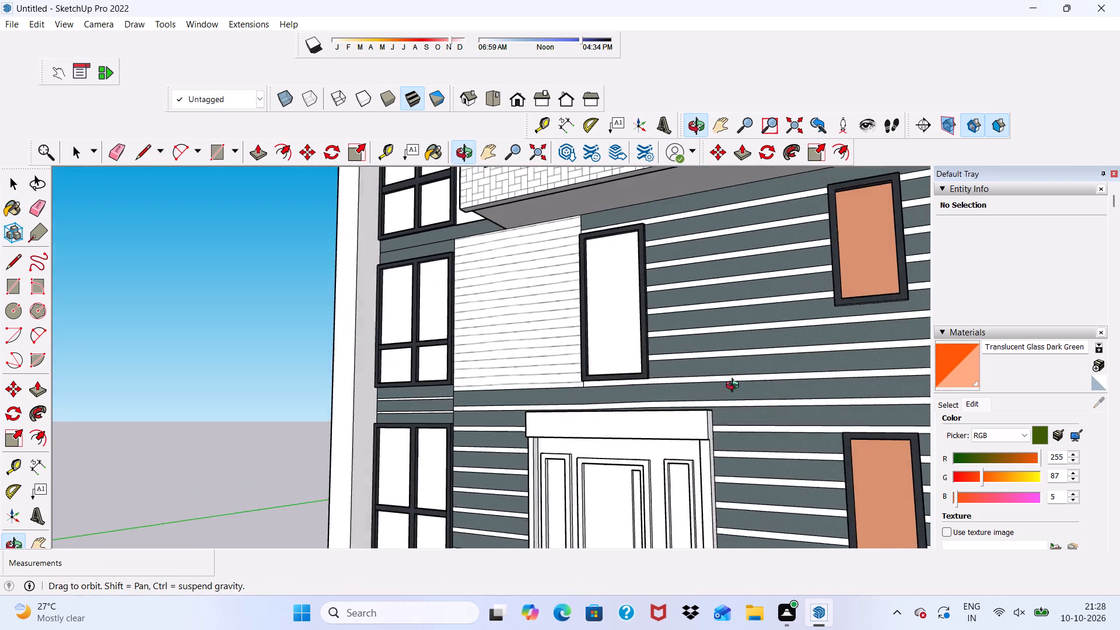
{"action": "scroll", "coordinate": [782, 372], "scroll_direction": "up", "scroll_amount": 1}
{"action": "scroll", "coordinate": [784, 377], "scroll_direction": "down", "scroll_amount": 4}
{"action": "scroll", "coordinate": [921, 376], "scroll_direction": "down", "scroll_amount": 4}
{"action": "scroll", "coordinate": [964, 398], "scroll_direction": "up", "scroll_amount": 1}
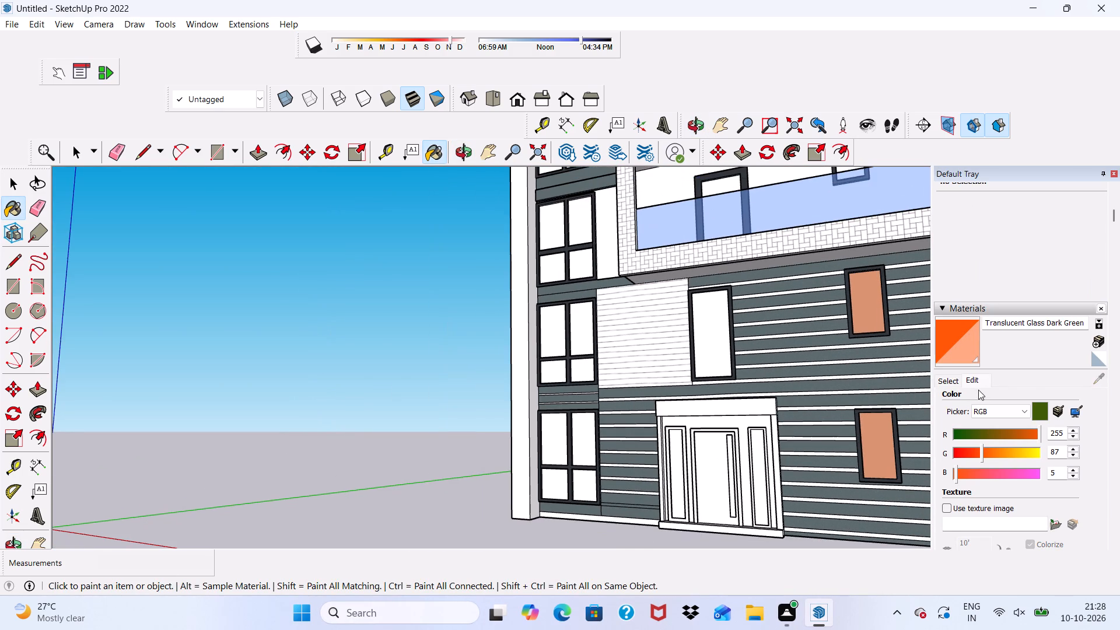
Set the blue value of Translucent Glass Dark Green to 0, undoing any stray paint on the façade.
{"action": "left_click", "coordinate": [964, 475]}
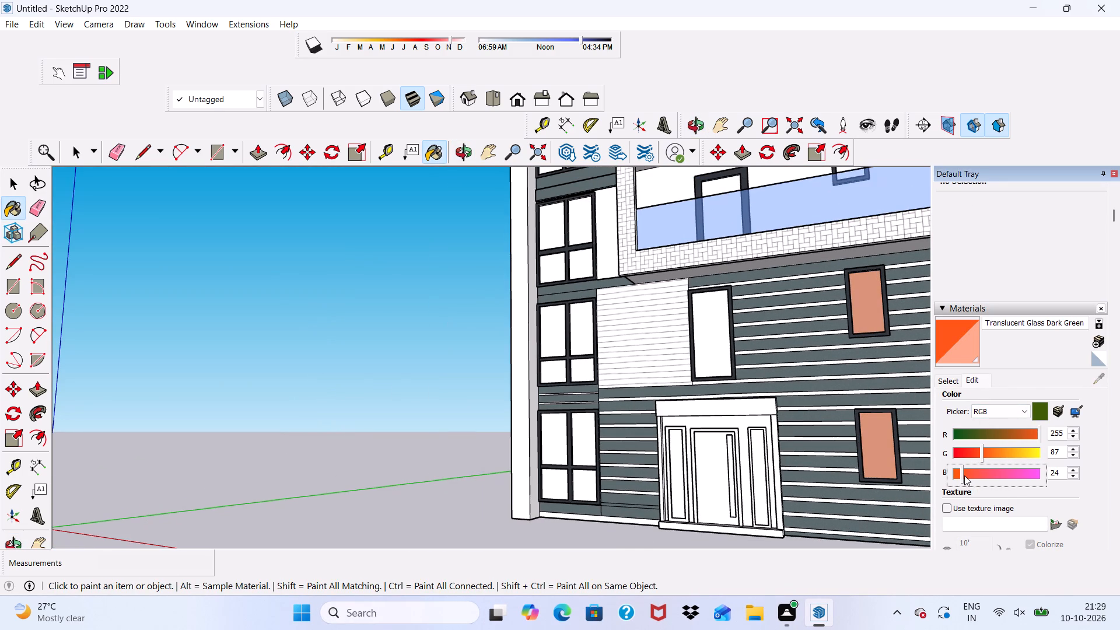
{"action": "left_click_drag", "start_coordinate": [964, 475], "coordinate": [1007, 475]}
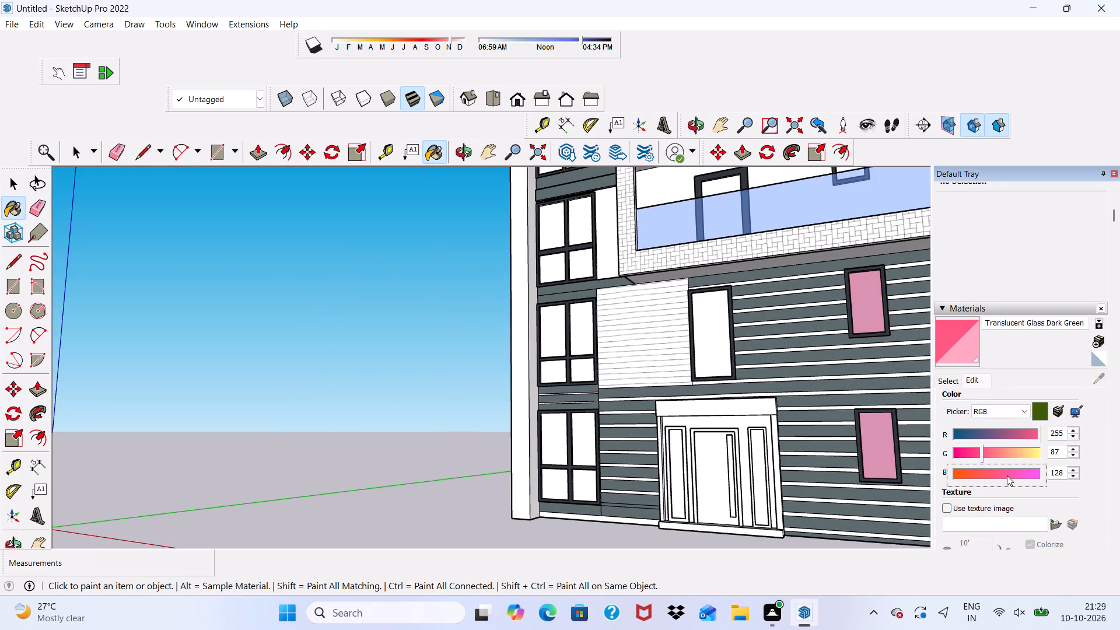
{"action": "left_click_drag", "start_coordinate": [1007, 475], "coordinate": [974, 485]}
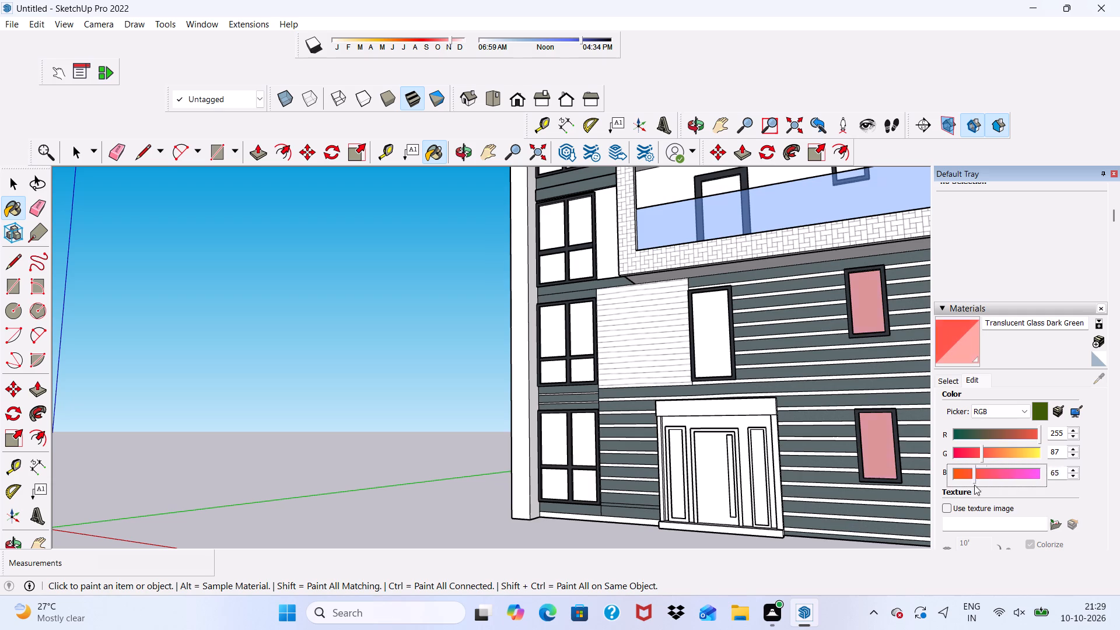
{"action": "left_click_drag", "start_coordinate": [974, 485], "coordinate": [928, 502]}
{"action": "left_click", "coordinate": [928, 502]}
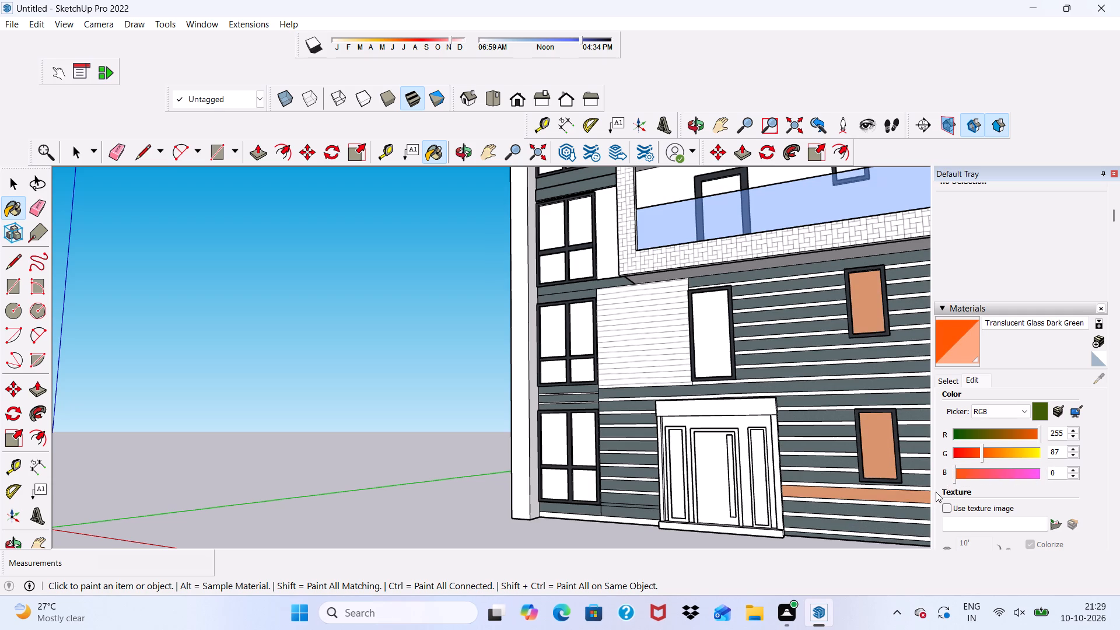
{"action": "key", "text": "ctrl+z"}
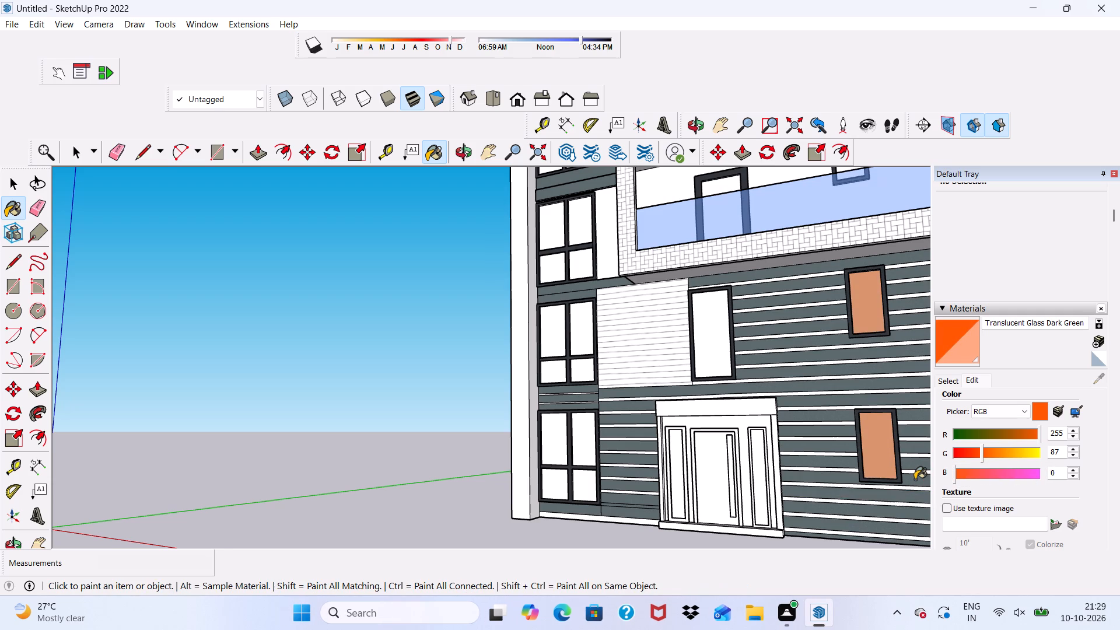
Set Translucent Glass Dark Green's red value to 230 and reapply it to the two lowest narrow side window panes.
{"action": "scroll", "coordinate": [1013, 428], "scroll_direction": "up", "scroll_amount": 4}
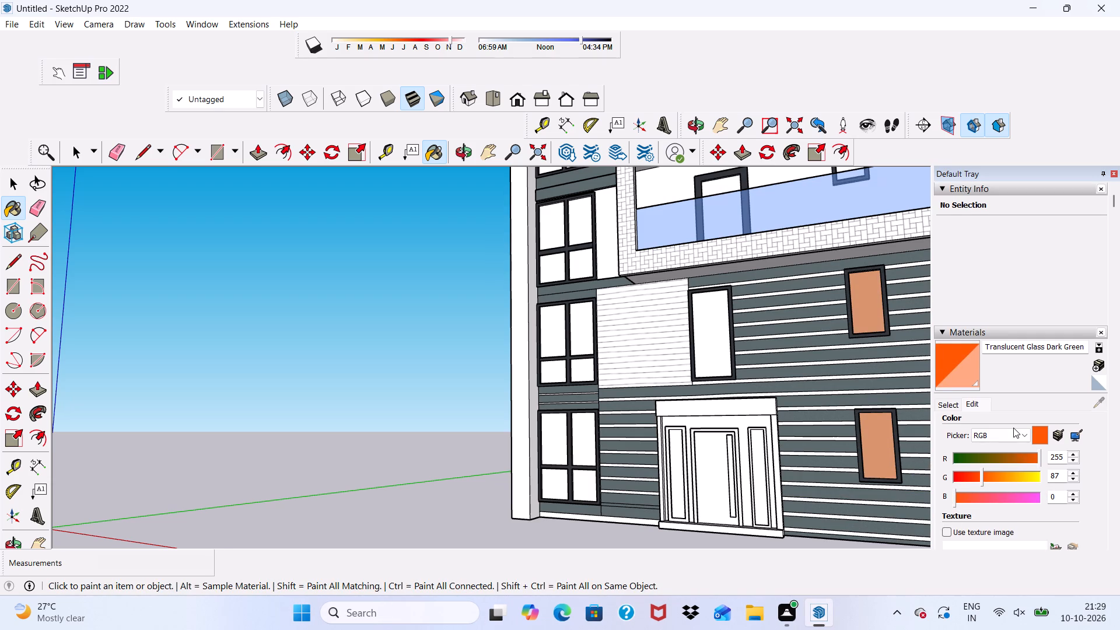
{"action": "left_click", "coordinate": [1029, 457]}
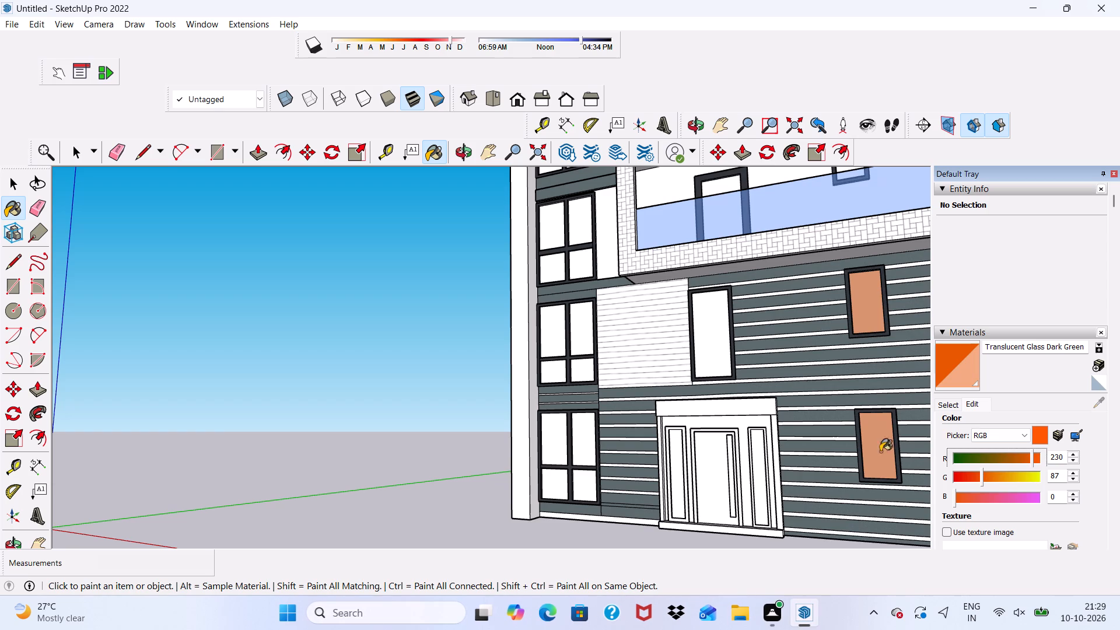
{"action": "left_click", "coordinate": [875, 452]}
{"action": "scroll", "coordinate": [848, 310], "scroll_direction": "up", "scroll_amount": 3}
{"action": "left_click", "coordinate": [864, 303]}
Paint the small side window panes behind the lower and upper glass balconies with the orange Translucent Glass Dark Green.
{"action": "scroll", "coordinate": [837, 321], "scroll_direction": "down", "scroll_amount": 6}
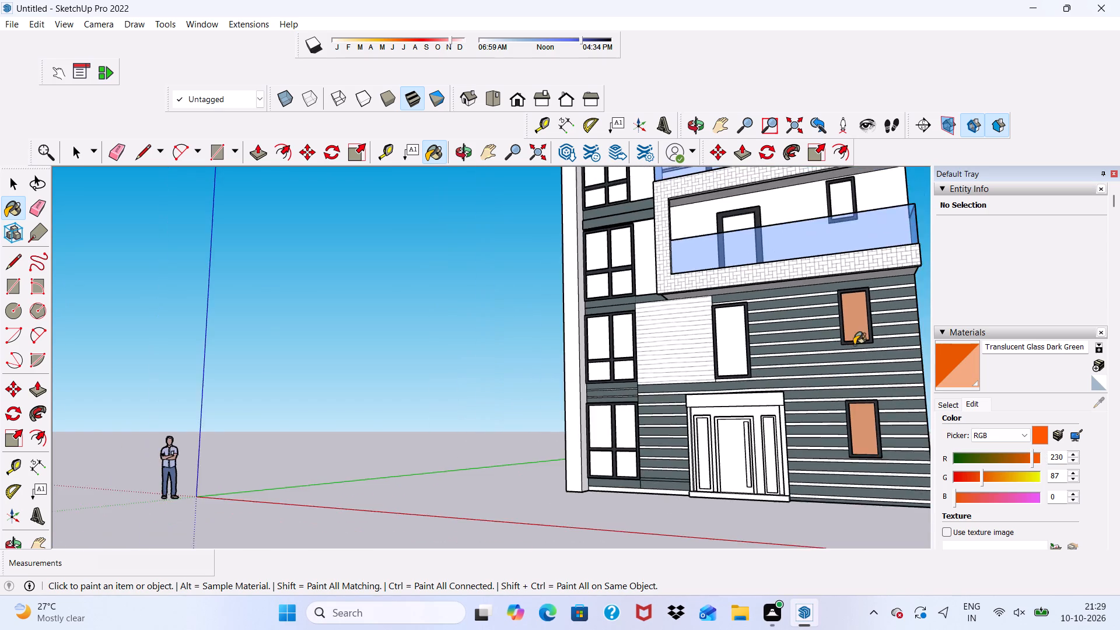
{"action": "scroll", "coordinate": [792, 318], "scroll_direction": "down", "scroll_amount": 4}
{"action": "middle_click_drag", "start_coordinate": [805, 375], "coordinate": [839, 408]}
{"action": "scroll", "coordinate": [775, 315], "scroll_direction": "up", "scroll_amount": 4}
{"action": "scroll", "coordinate": [849, 235], "scroll_direction": "up", "scroll_amount": 4}
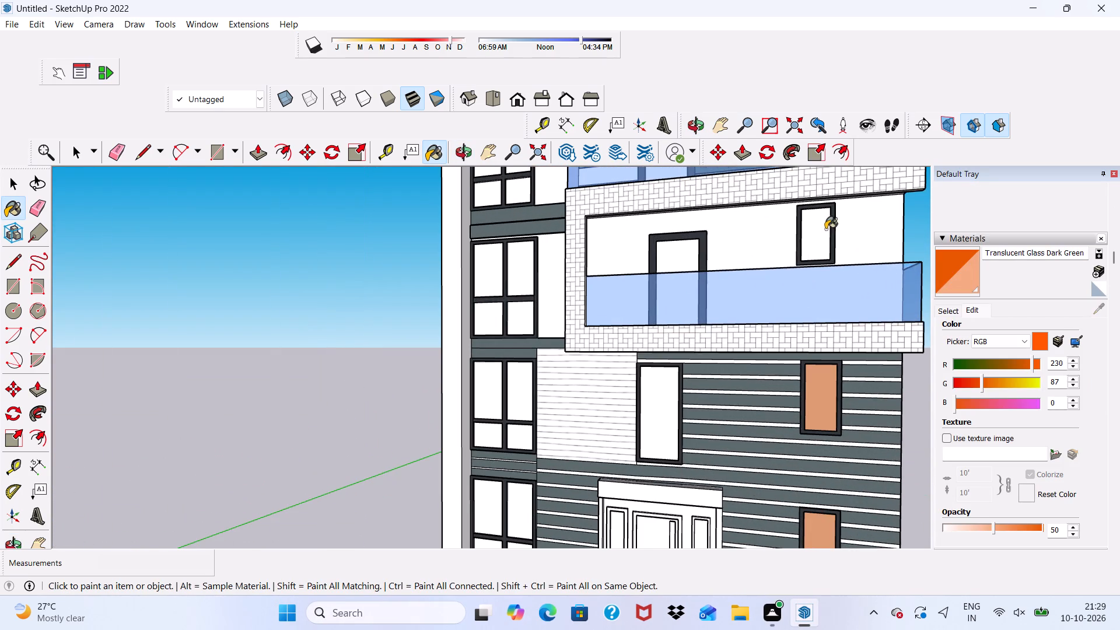
{"action": "left_click", "coordinate": [820, 229]}
{"action": "scroll", "coordinate": [816, 276], "scroll_direction": "down", "scroll_amount": 4}
{"action": "middle_click_drag", "start_coordinate": [738, 309], "coordinate": [827, 324]}
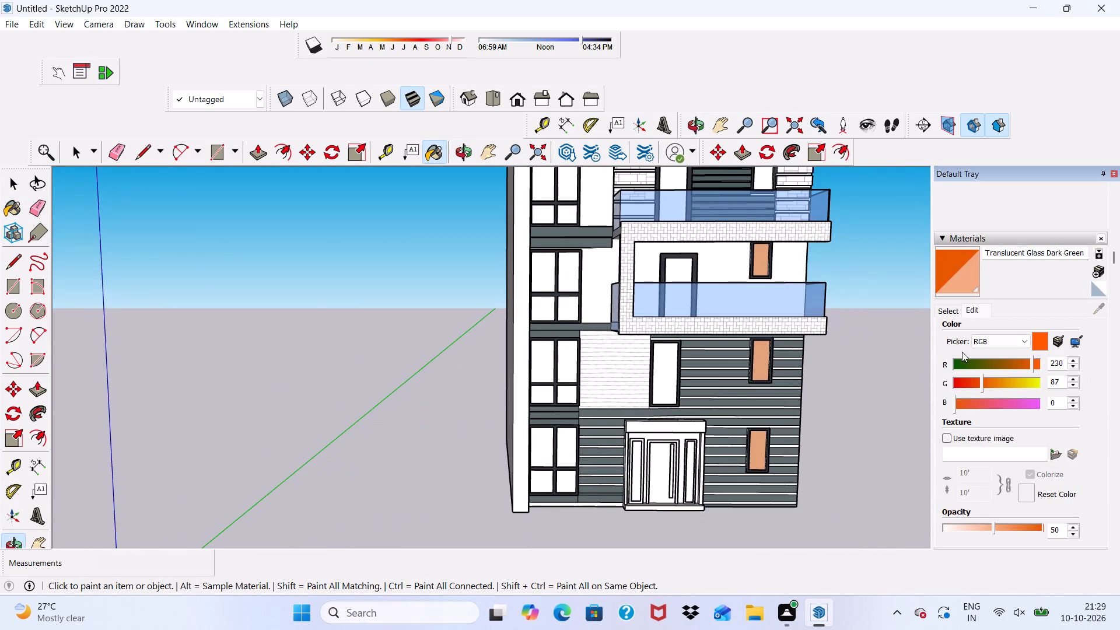
{"action": "scroll", "coordinate": [640, 374], "scroll_direction": "down", "scroll_amount": 7}
{"action": "scroll", "coordinate": [673, 271], "scroll_direction": "up", "scroll_amount": 7}
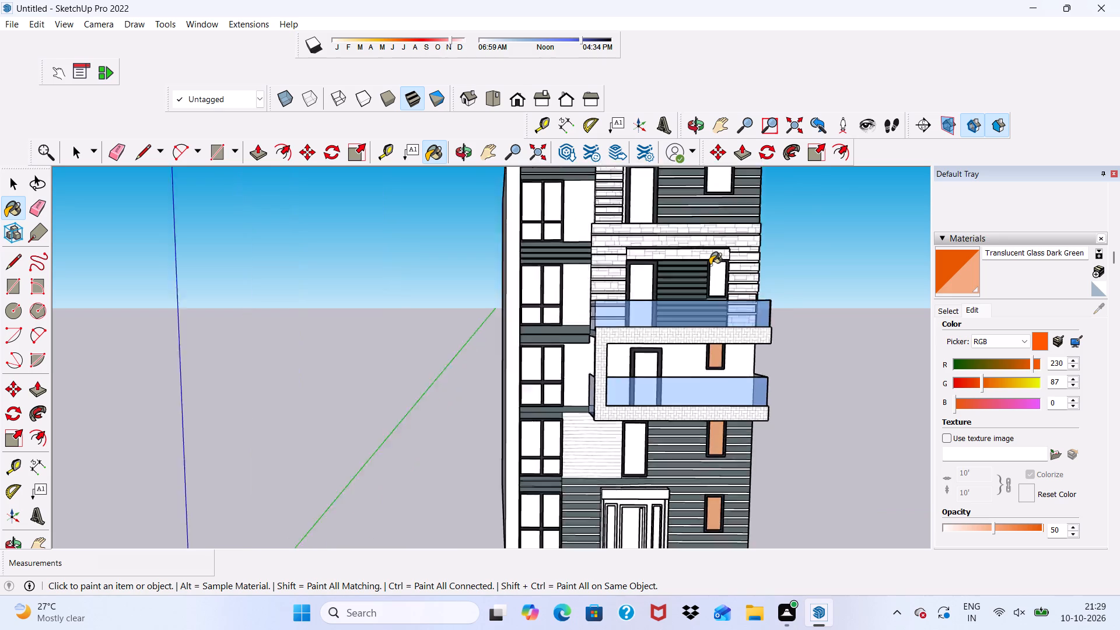
{"action": "scroll", "coordinate": [710, 265], "scroll_direction": "up", "scroll_amount": 7}
{"action": "left_click_drag", "start_coordinate": [717, 273], "coordinate": [722, 275]}
Paint the pane of the top-floor side window with the orange Translucent Glass Dark Green.
{"action": "scroll", "coordinate": [656, 372], "scroll_direction": "down", "scroll_amount": 10}
{"action": "scroll", "coordinate": [651, 223], "scroll_direction": "up", "scroll_amount": 4}
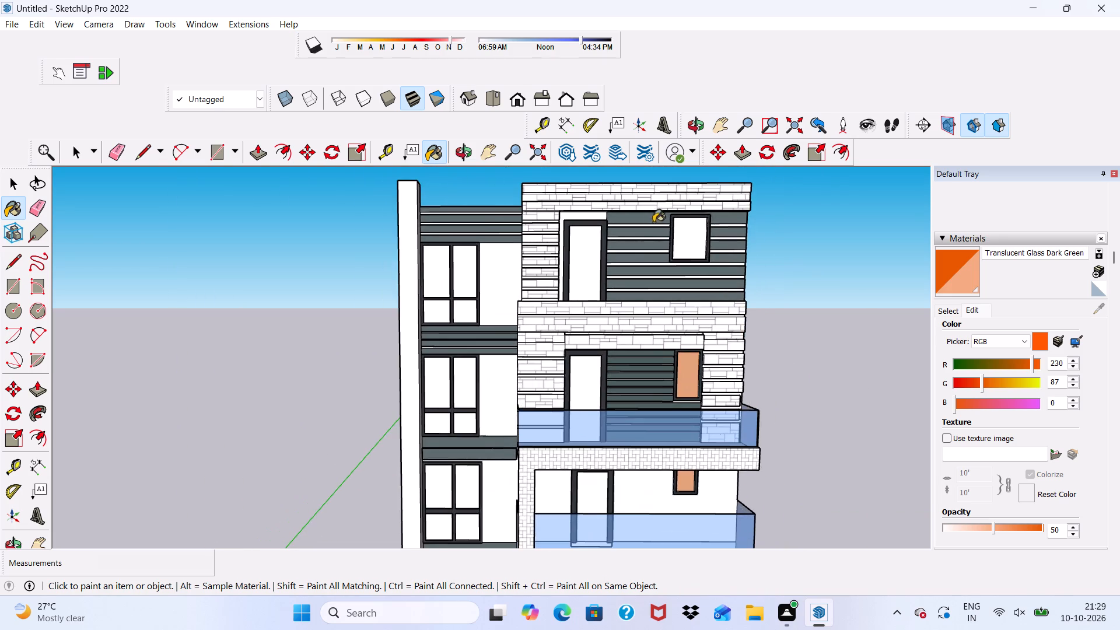
{"action": "left_click", "coordinate": [702, 232]}
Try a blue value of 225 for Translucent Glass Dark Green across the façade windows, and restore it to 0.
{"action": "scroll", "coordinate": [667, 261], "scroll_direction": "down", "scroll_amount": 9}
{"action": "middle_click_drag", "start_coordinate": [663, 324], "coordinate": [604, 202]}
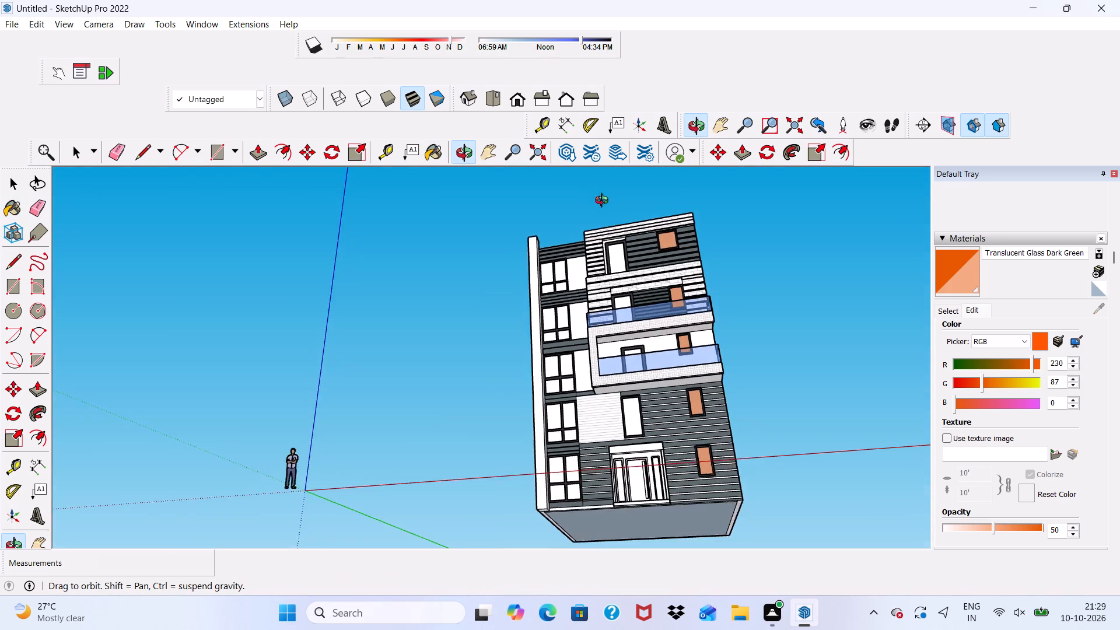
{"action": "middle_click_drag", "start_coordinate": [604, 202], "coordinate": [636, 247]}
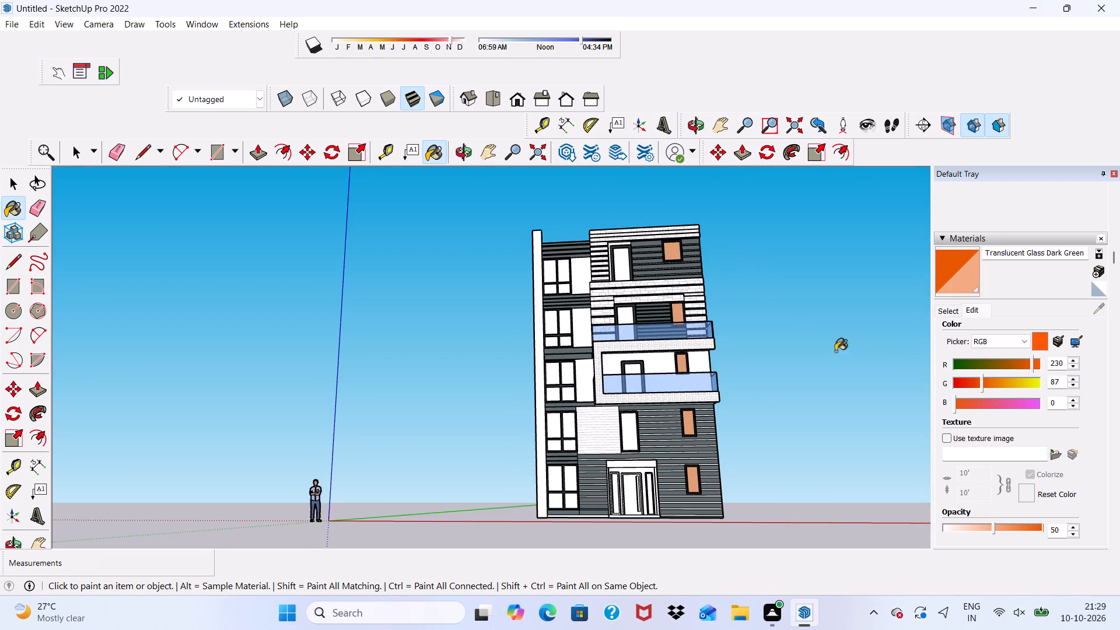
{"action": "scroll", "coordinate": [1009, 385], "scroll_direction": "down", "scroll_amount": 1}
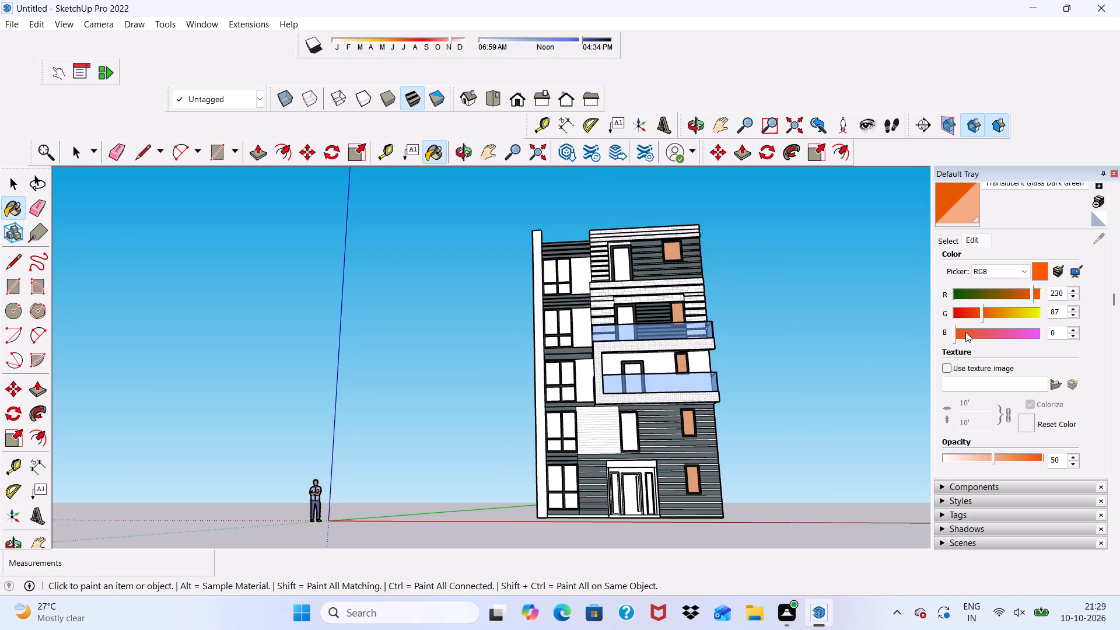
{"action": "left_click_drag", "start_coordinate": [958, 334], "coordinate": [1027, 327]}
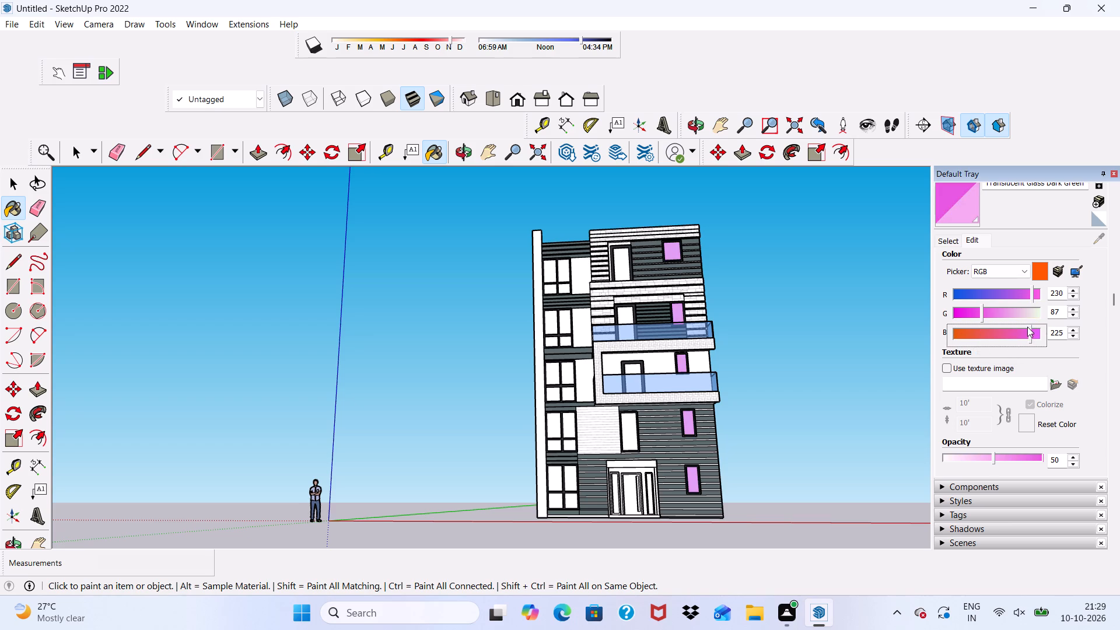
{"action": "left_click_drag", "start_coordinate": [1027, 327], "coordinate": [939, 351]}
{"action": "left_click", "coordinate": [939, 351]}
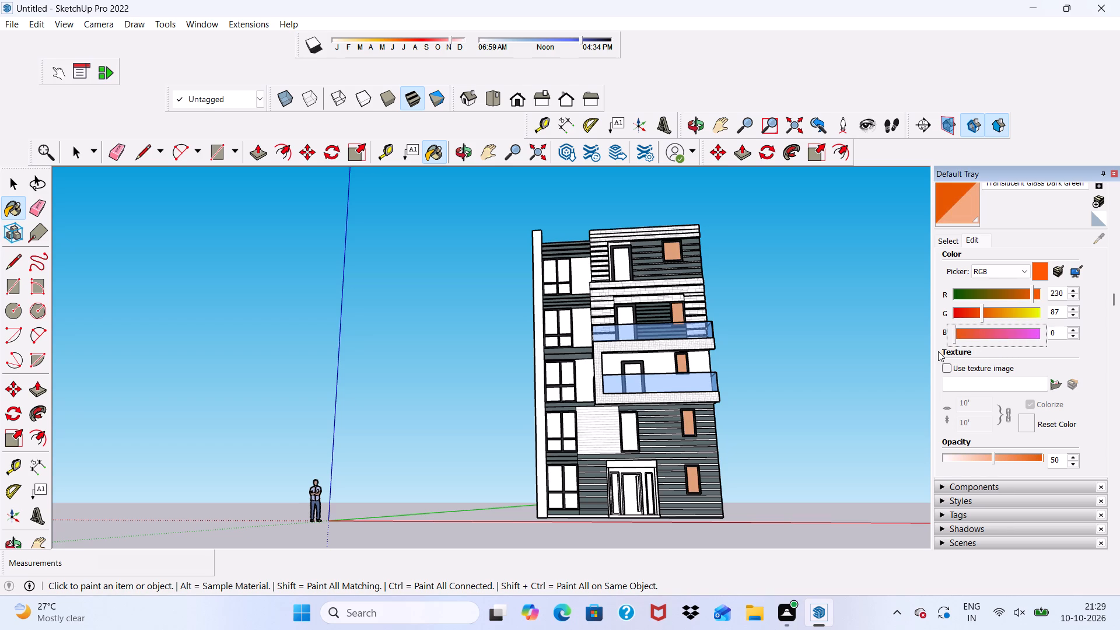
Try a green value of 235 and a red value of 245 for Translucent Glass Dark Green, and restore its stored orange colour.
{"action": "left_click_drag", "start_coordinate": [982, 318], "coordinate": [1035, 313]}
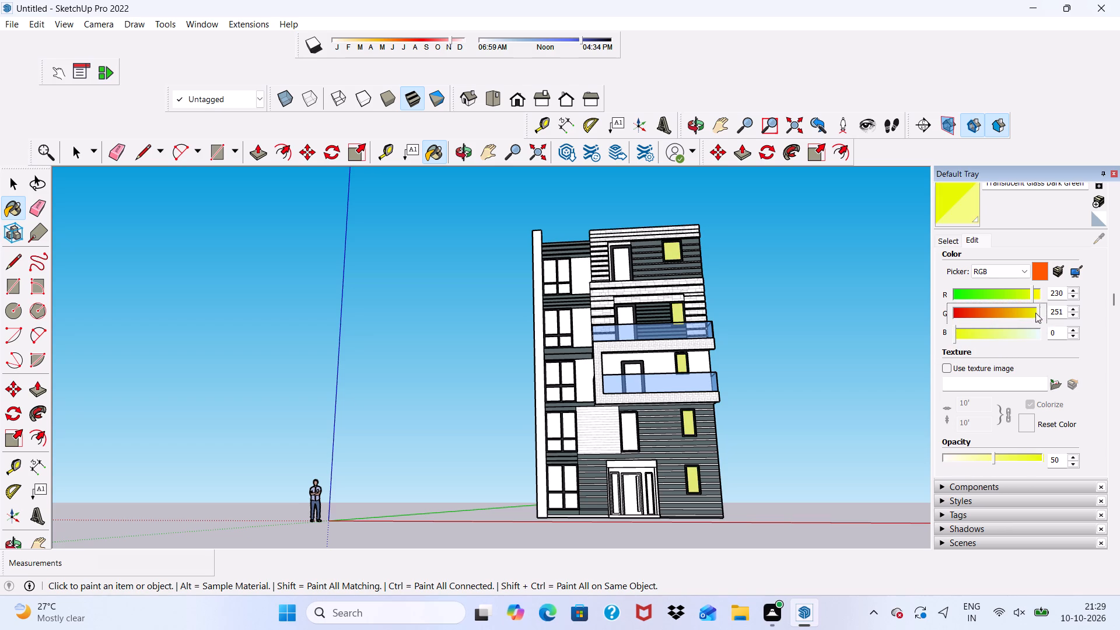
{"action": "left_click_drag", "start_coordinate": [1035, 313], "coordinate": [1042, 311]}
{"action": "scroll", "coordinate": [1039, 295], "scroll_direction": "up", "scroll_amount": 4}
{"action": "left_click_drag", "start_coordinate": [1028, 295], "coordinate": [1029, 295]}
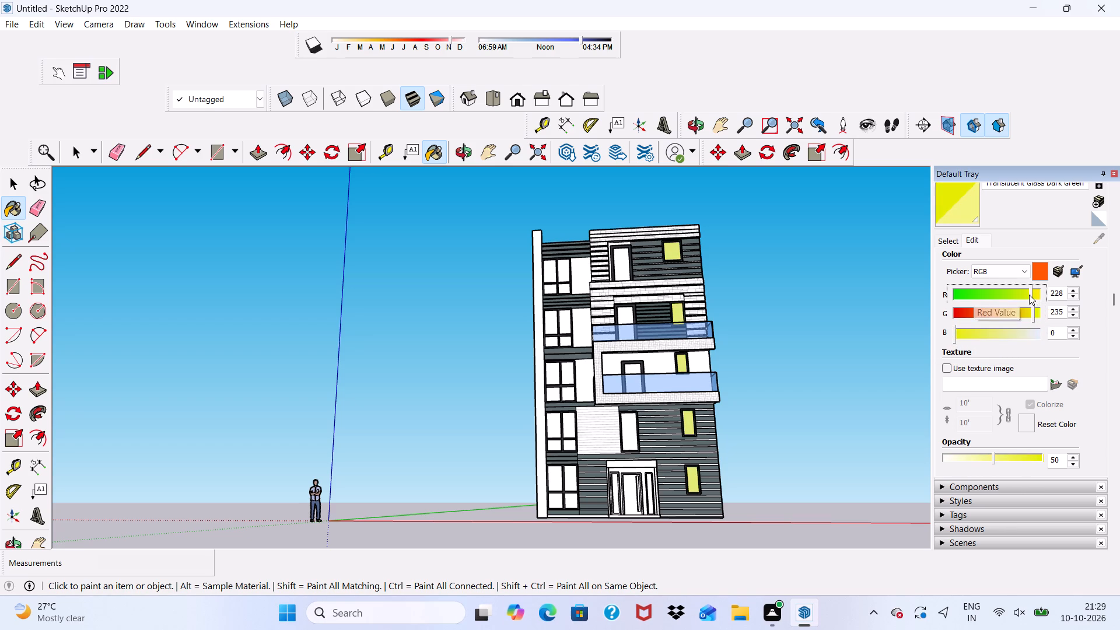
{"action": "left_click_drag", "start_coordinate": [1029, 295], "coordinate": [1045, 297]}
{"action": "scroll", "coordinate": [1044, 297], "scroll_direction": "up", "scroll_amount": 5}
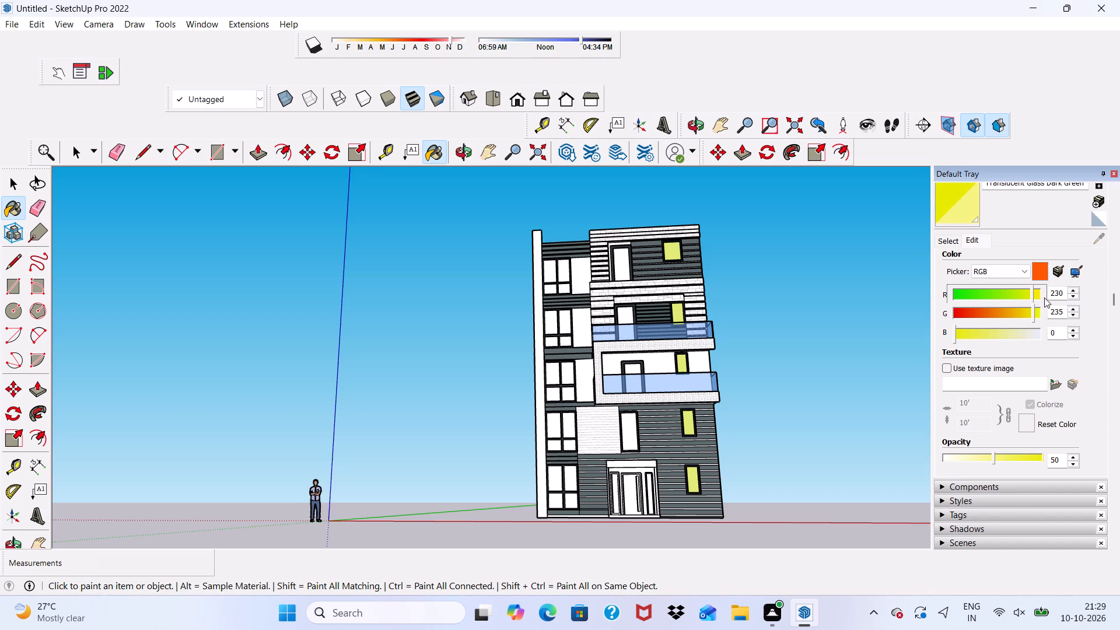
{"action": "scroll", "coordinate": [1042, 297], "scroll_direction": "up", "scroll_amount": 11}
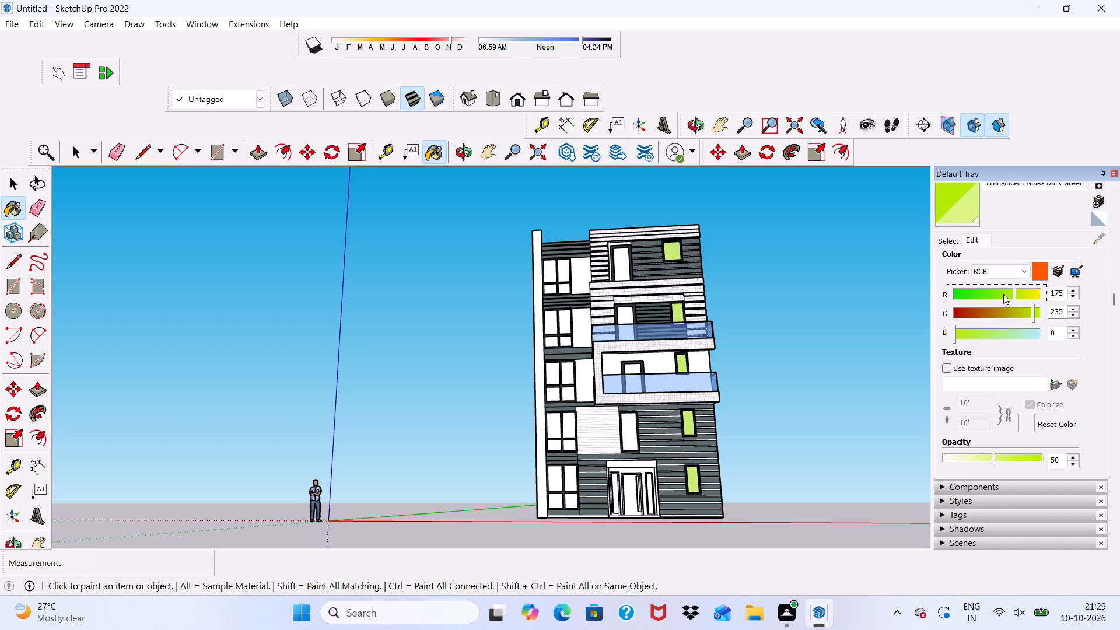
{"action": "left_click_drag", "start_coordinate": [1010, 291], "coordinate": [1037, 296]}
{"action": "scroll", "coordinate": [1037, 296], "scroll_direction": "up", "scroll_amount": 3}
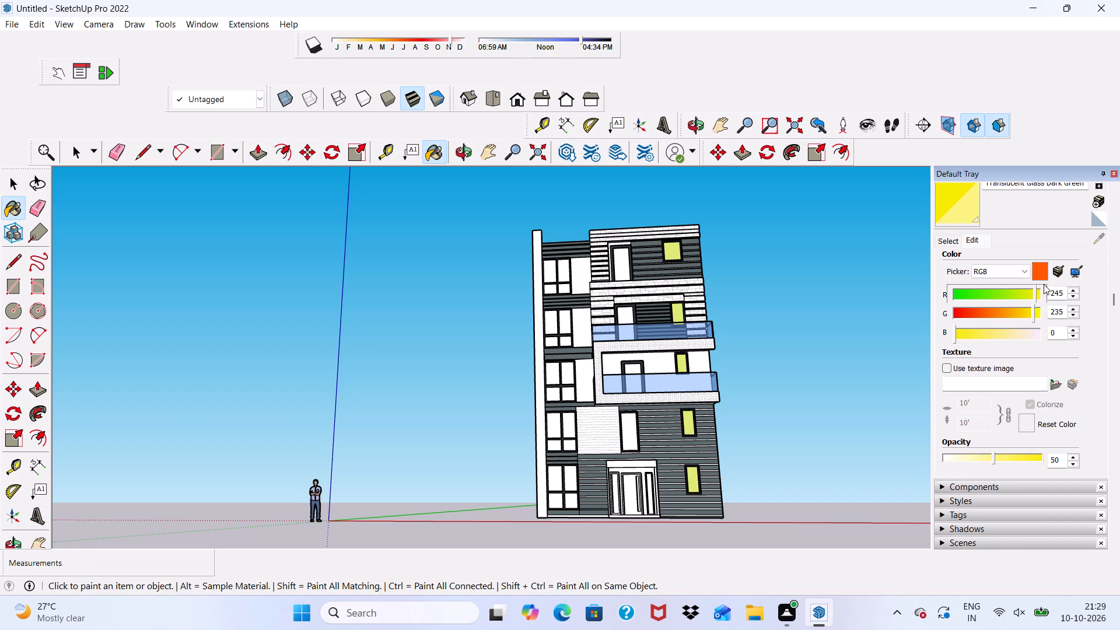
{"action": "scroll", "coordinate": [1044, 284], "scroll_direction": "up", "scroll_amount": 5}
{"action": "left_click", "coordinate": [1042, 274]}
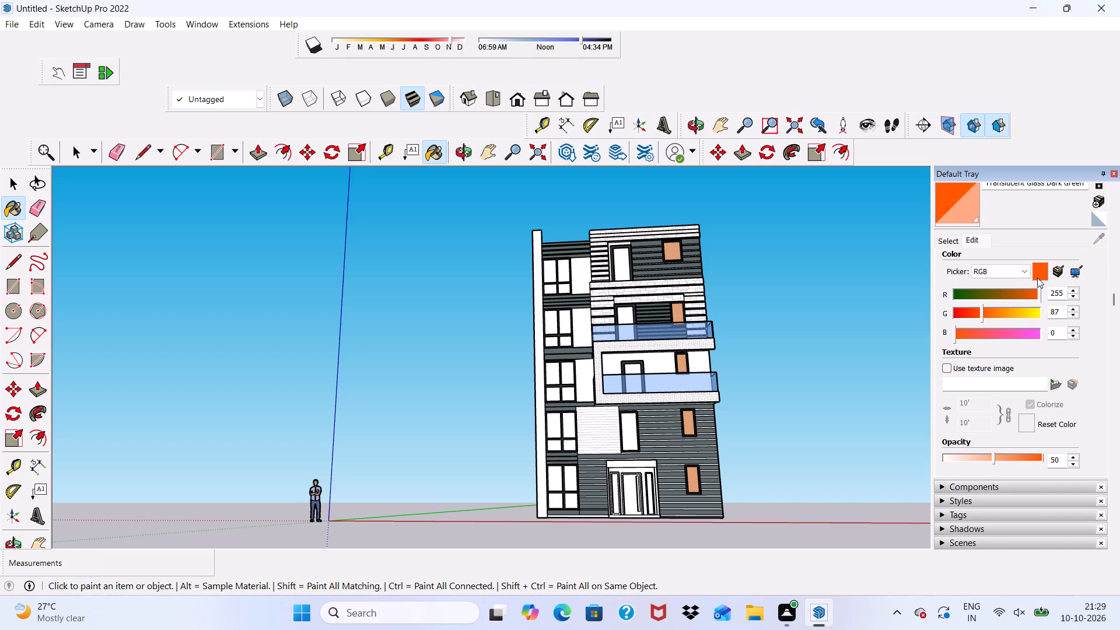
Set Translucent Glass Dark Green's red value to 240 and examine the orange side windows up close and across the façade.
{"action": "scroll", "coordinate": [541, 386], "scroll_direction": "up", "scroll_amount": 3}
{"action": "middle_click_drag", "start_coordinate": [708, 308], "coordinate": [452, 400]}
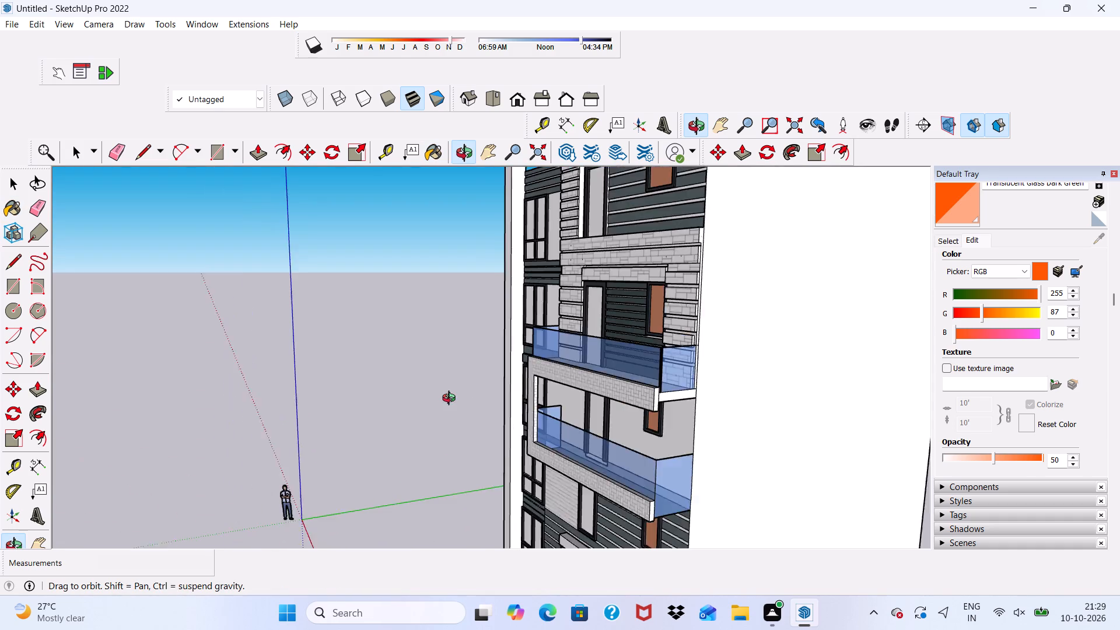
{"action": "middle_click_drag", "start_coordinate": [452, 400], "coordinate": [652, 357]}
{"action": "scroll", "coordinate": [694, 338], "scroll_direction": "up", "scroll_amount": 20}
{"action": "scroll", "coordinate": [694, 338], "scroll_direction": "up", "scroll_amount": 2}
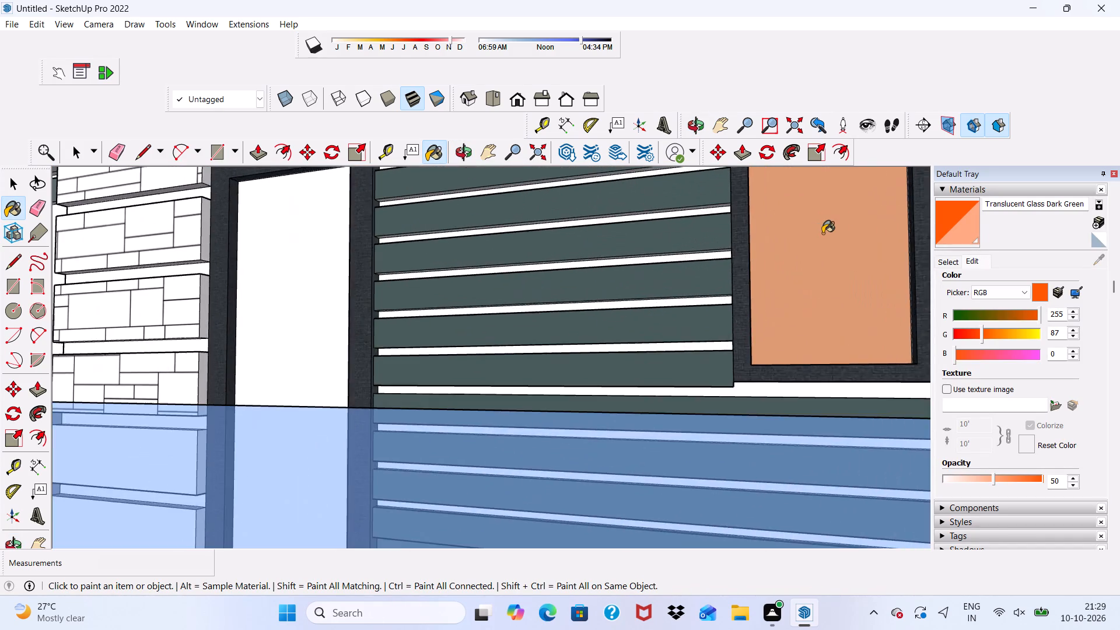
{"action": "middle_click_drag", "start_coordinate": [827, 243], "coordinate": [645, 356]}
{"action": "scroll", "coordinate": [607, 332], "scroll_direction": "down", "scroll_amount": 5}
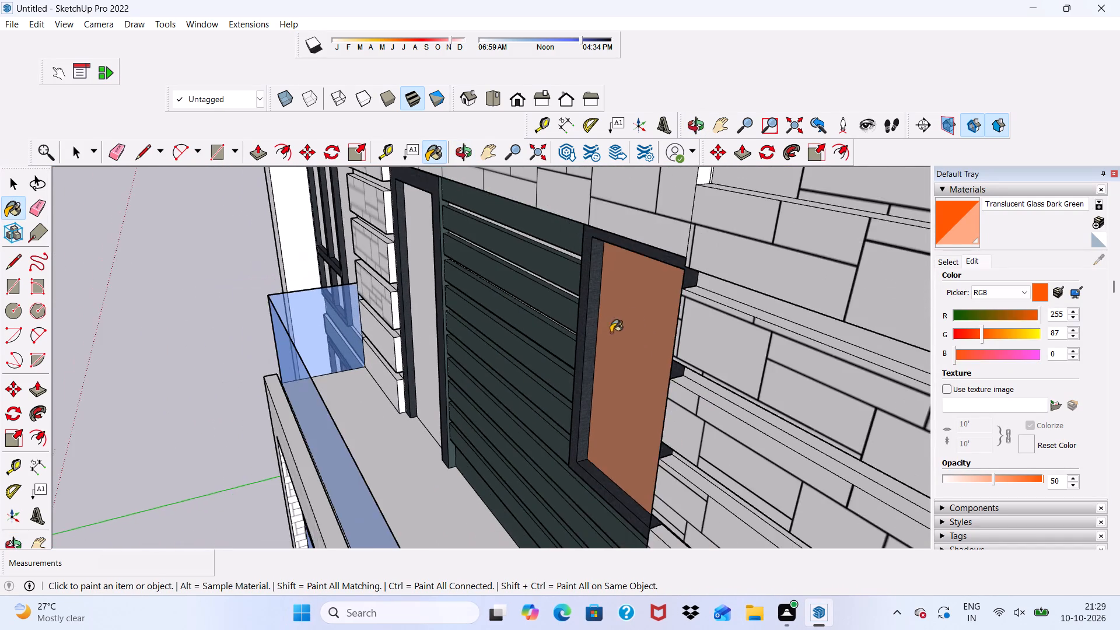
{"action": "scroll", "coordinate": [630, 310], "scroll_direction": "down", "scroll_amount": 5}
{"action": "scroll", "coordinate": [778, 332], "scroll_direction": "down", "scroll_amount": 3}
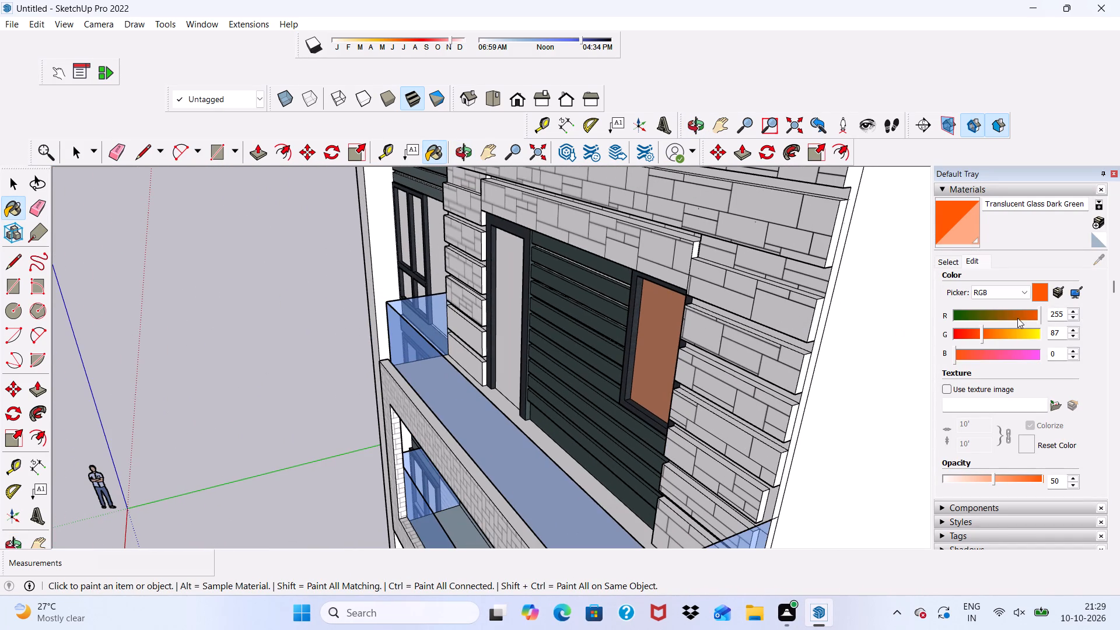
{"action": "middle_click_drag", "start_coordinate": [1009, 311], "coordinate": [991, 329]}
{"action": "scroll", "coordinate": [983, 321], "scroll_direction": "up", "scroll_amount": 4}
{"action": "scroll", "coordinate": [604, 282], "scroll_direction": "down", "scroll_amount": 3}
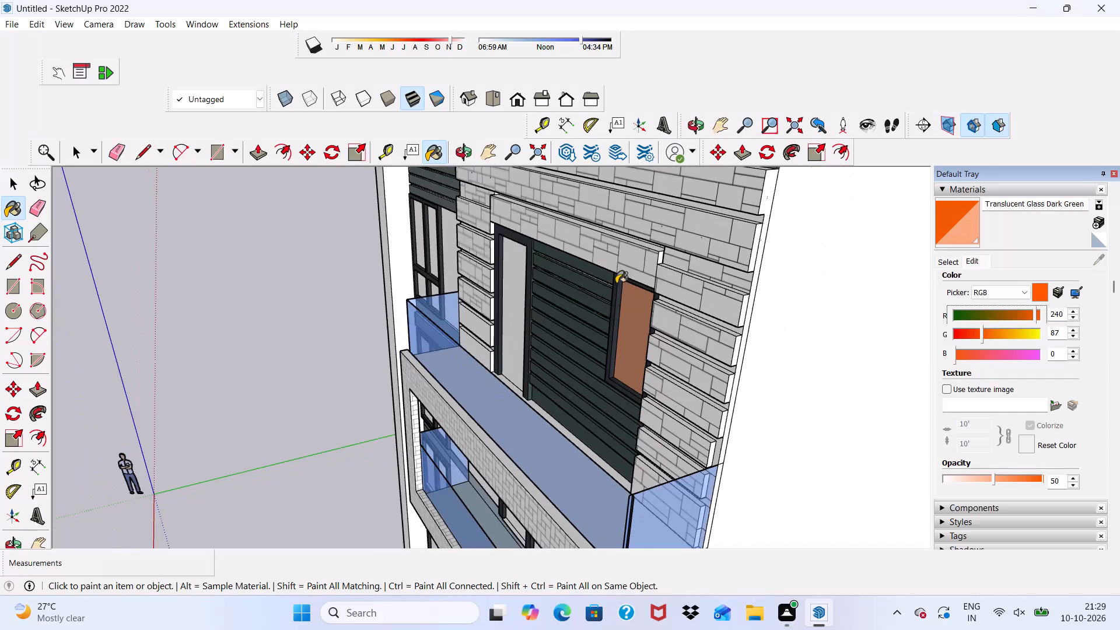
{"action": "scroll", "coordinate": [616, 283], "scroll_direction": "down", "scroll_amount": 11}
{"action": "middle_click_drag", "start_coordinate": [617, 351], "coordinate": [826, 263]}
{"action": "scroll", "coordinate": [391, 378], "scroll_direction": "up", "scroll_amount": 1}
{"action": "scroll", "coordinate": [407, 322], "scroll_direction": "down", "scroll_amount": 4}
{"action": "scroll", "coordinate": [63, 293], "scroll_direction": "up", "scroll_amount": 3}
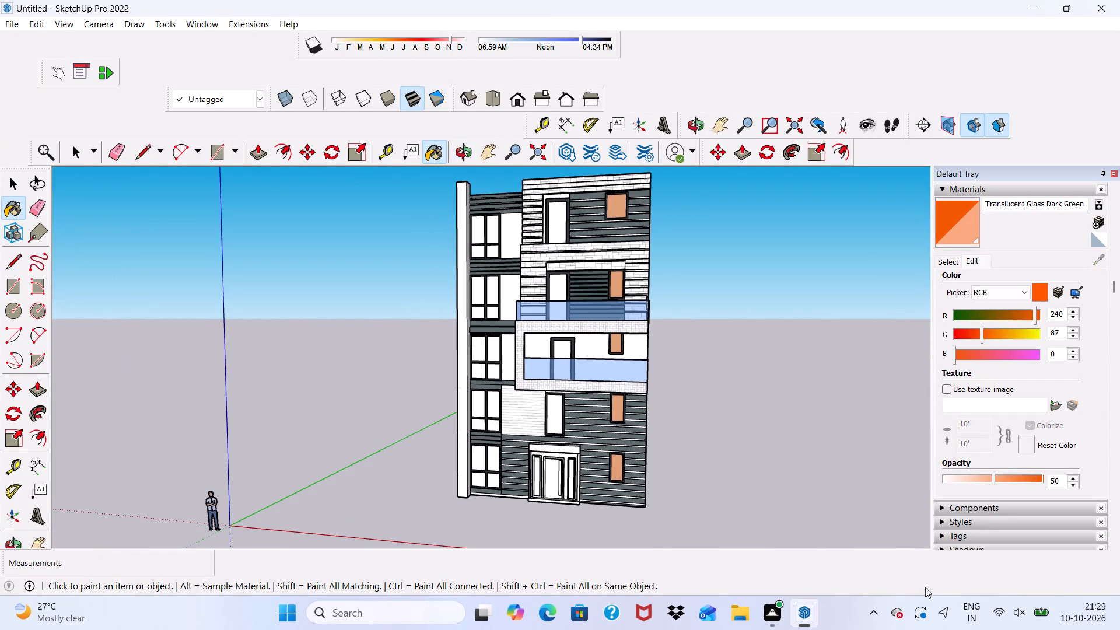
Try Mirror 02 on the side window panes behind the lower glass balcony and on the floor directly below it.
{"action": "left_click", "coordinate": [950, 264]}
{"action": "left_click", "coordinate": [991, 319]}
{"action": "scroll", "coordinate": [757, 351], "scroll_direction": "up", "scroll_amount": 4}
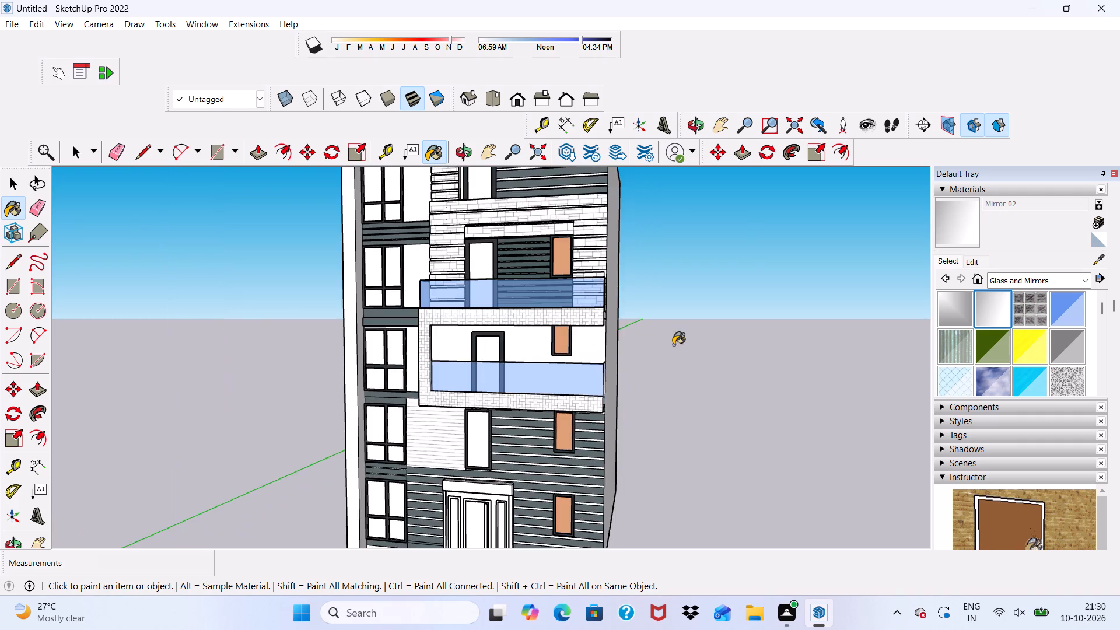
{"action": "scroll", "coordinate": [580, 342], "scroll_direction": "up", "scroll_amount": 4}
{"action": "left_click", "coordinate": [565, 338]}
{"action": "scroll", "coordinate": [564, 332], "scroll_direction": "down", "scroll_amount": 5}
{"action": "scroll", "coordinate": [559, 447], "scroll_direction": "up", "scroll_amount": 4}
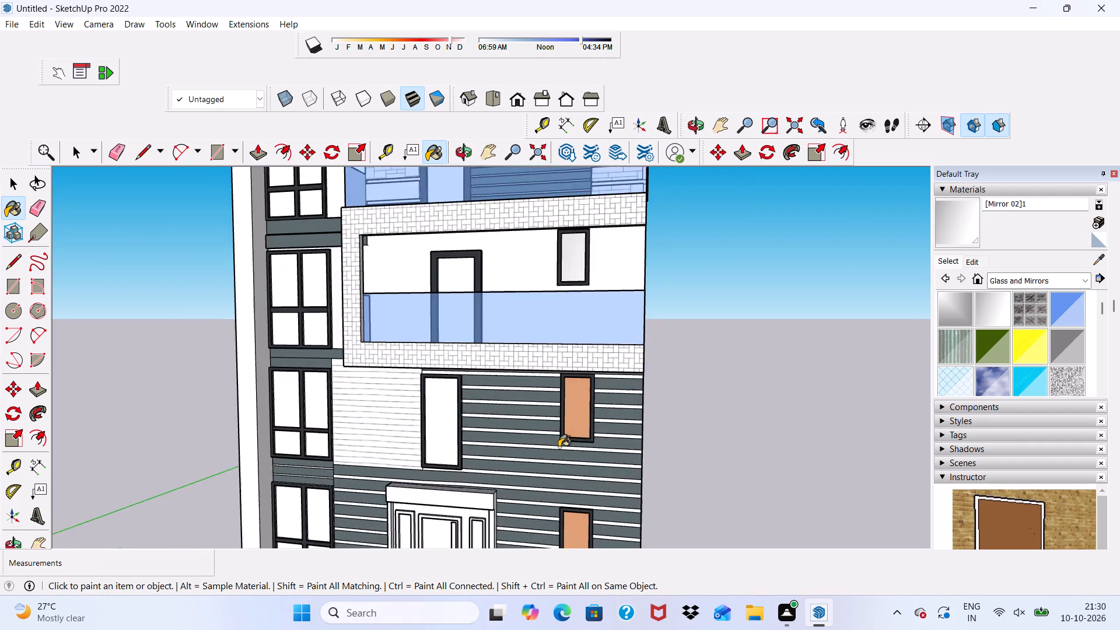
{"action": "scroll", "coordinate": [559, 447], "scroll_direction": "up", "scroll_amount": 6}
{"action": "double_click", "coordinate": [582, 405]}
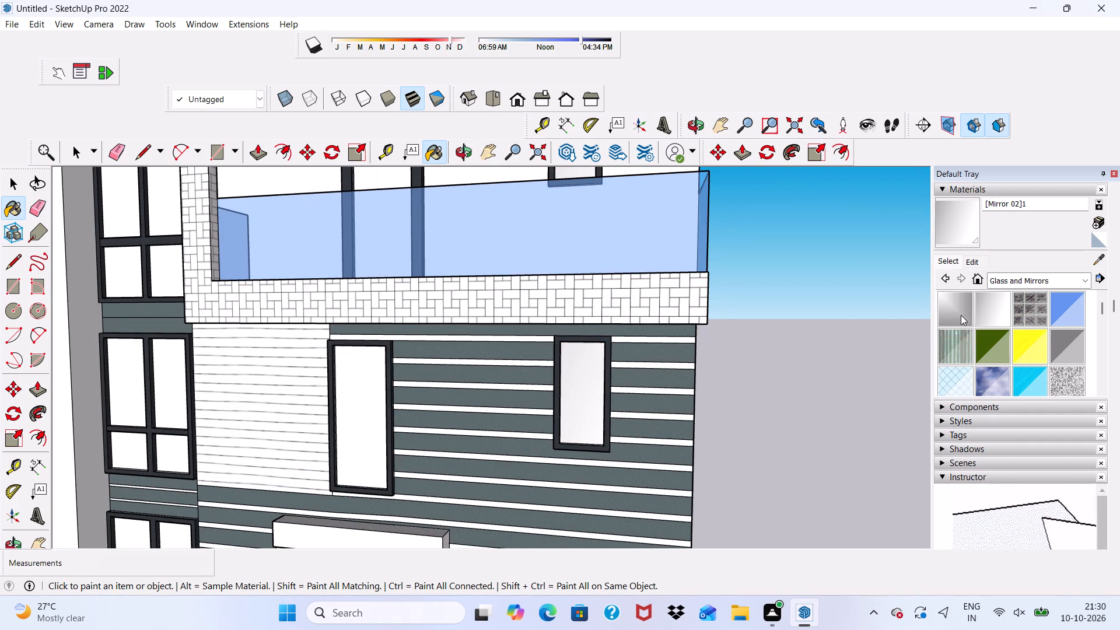
Paint the side window panes on the two lowest floors and behind the lower glass balcony with Mirror 01.
{"action": "left_click", "coordinate": [960, 313]}
{"action": "scroll", "coordinate": [666, 412], "scroll_direction": "up", "scroll_amount": 3}
{"action": "left_click", "coordinate": [573, 405]}
{"action": "scroll", "coordinate": [573, 405], "scroll_direction": "down", "scroll_amount": 9}
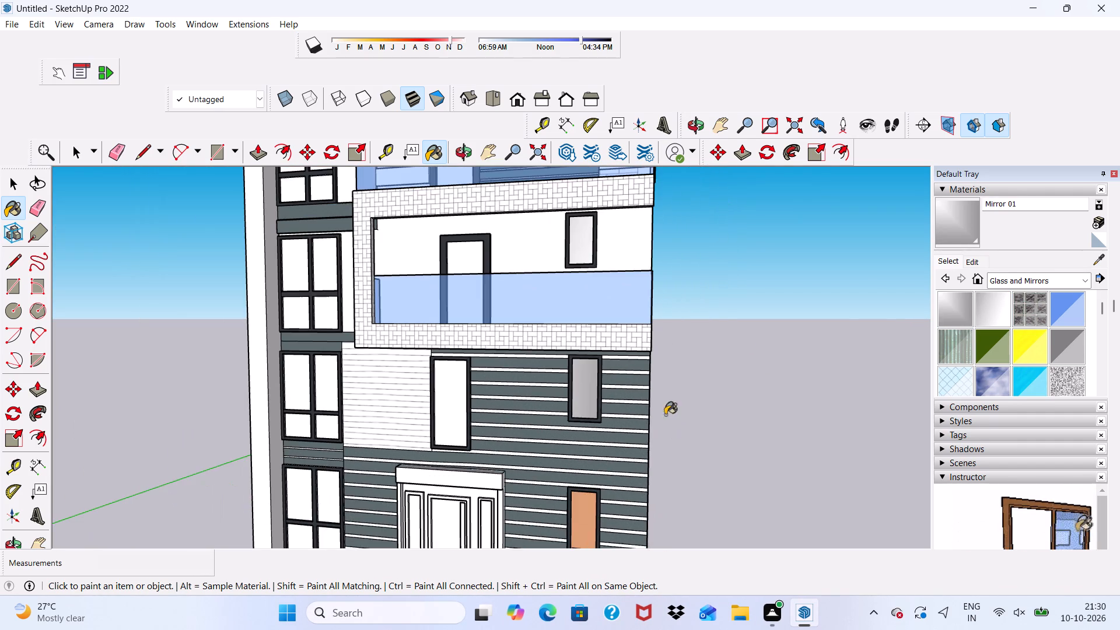
{"action": "scroll", "coordinate": [581, 489], "scroll_direction": "up", "scroll_amount": 1}
{"action": "left_click", "coordinate": [580, 504]}
{"action": "scroll", "coordinate": [517, 249], "scroll_direction": "up", "scroll_amount": 4}
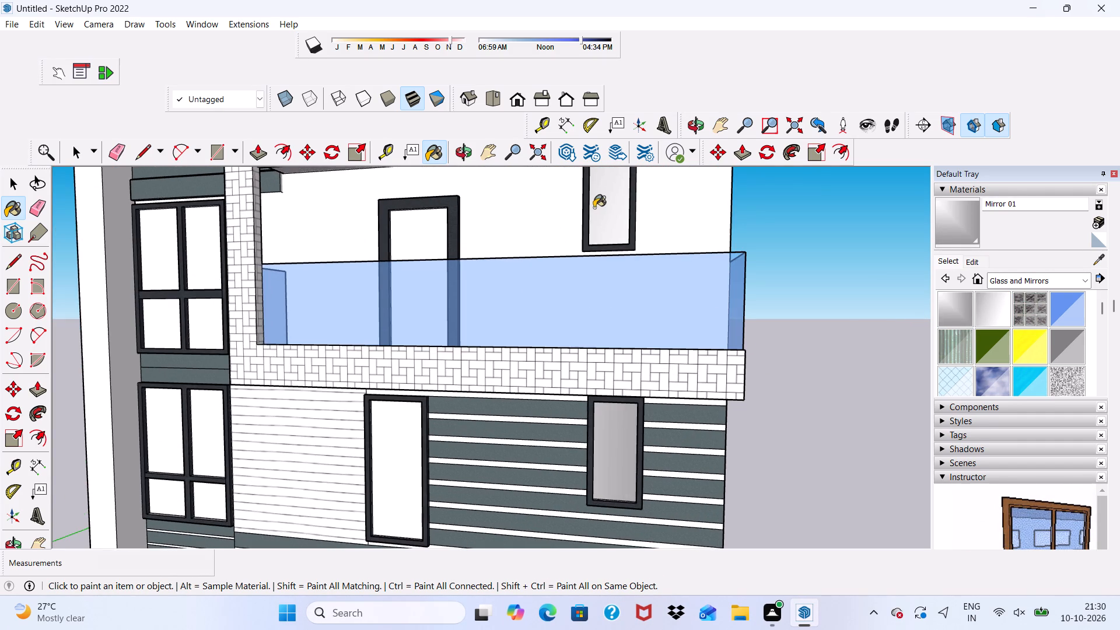
{"action": "left_click", "coordinate": [611, 206]}
Paint the side window panes behind the upper glass balcony and on the top floor with Mirror 01.
{"action": "scroll", "coordinate": [619, 243], "scroll_direction": "down", "scroll_amount": 5}
{"action": "scroll", "coordinate": [678, 330], "scroll_direction": "up", "scroll_amount": 1}
{"action": "scroll", "coordinate": [642, 309], "scroll_direction": "down", "scroll_amount": 9}
{"action": "scroll", "coordinate": [631, 270], "scroll_direction": "up", "scroll_amount": 4}
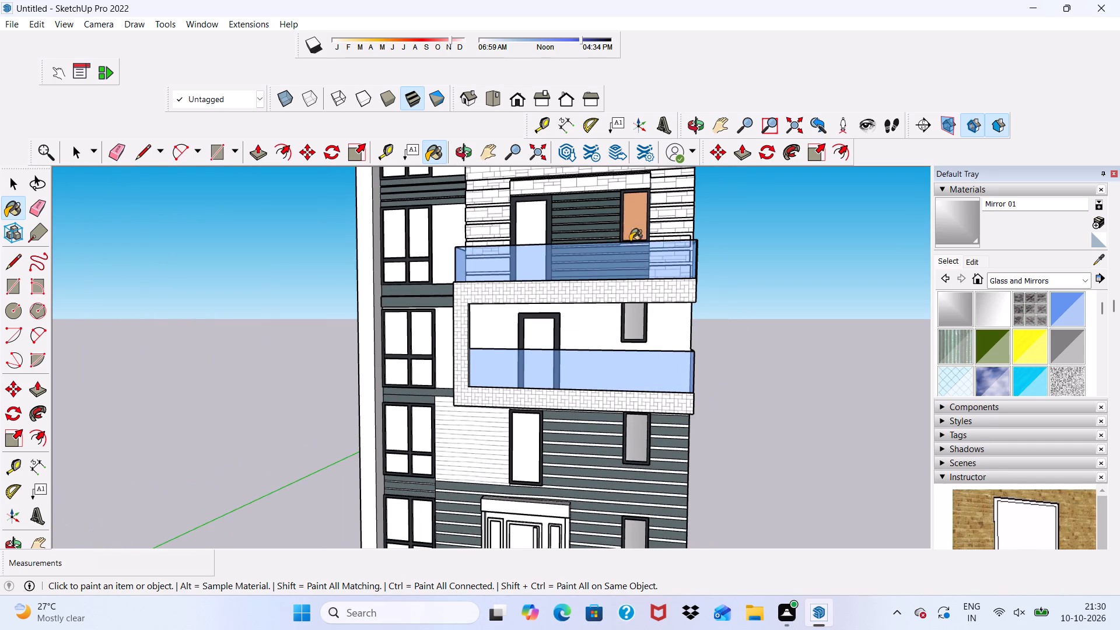
{"action": "left_click", "coordinate": [637, 232]}
{"action": "scroll", "coordinate": [636, 253], "scroll_direction": "down", "scroll_amount": 9}
{"action": "scroll", "coordinate": [687, 519], "scroll_direction": "up", "scroll_amount": 5}
{"action": "scroll", "coordinate": [644, 242], "scroll_direction": "down", "scroll_amount": 4}
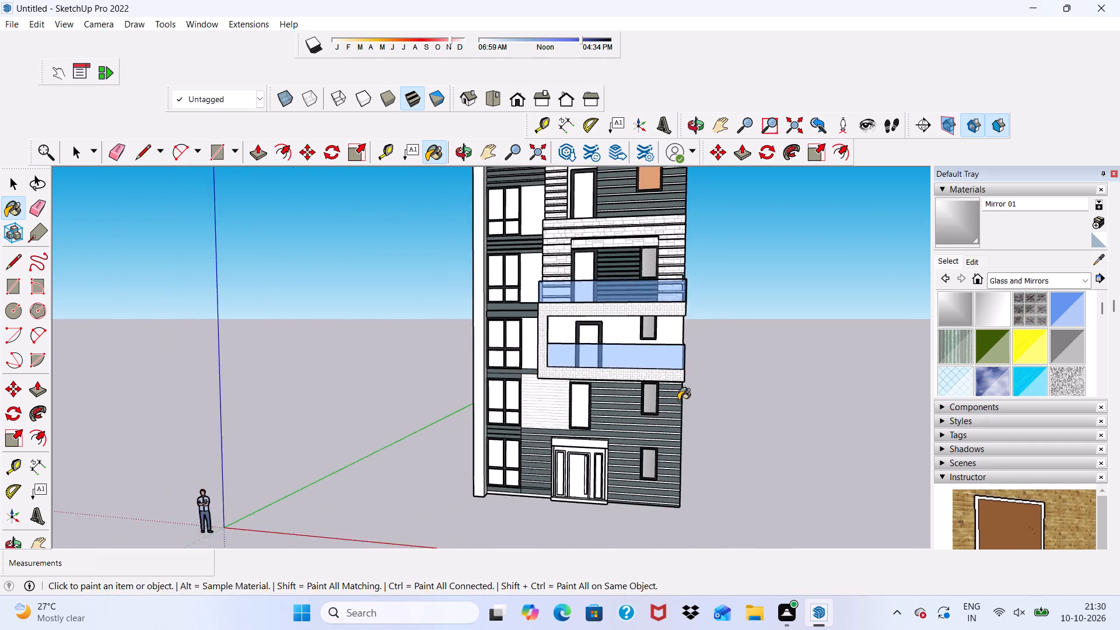
{"action": "scroll", "coordinate": [678, 400], "scroll_direction": "down", "scroll_amount": 4}
{"action": "scroll", "coordinate": [657, 285], "scroll_direction": "up", "scroll_amount": 5}
{"action": "scroll", "coordinate": [650, 214], "scroll_direction": "up", "scroll_amount": 1}
{"action": "left_click", "coordinate": [650, 237]}
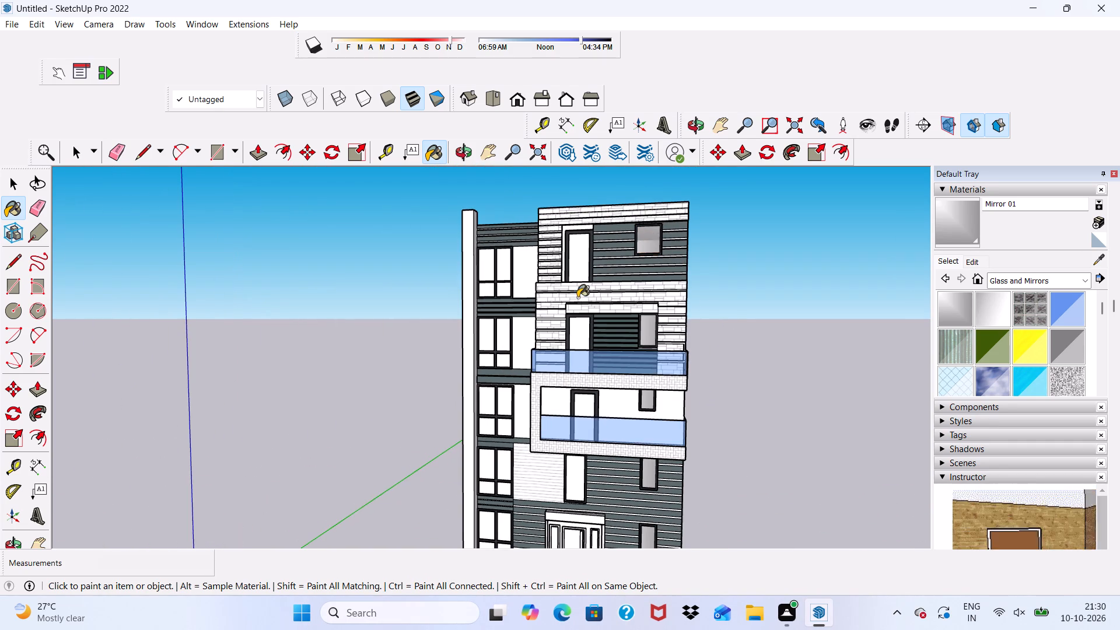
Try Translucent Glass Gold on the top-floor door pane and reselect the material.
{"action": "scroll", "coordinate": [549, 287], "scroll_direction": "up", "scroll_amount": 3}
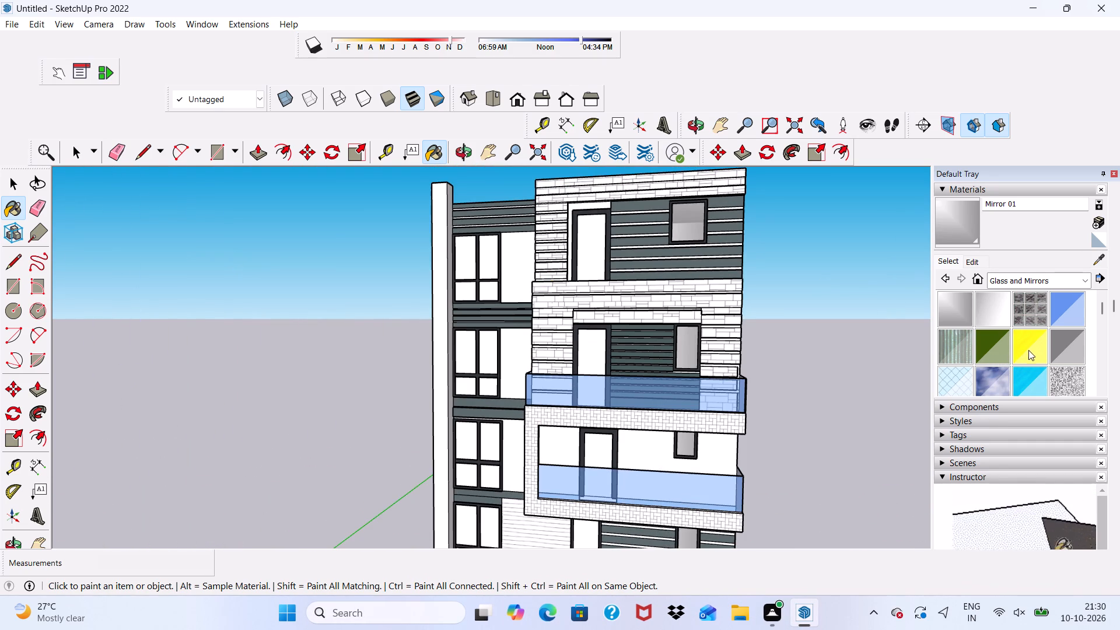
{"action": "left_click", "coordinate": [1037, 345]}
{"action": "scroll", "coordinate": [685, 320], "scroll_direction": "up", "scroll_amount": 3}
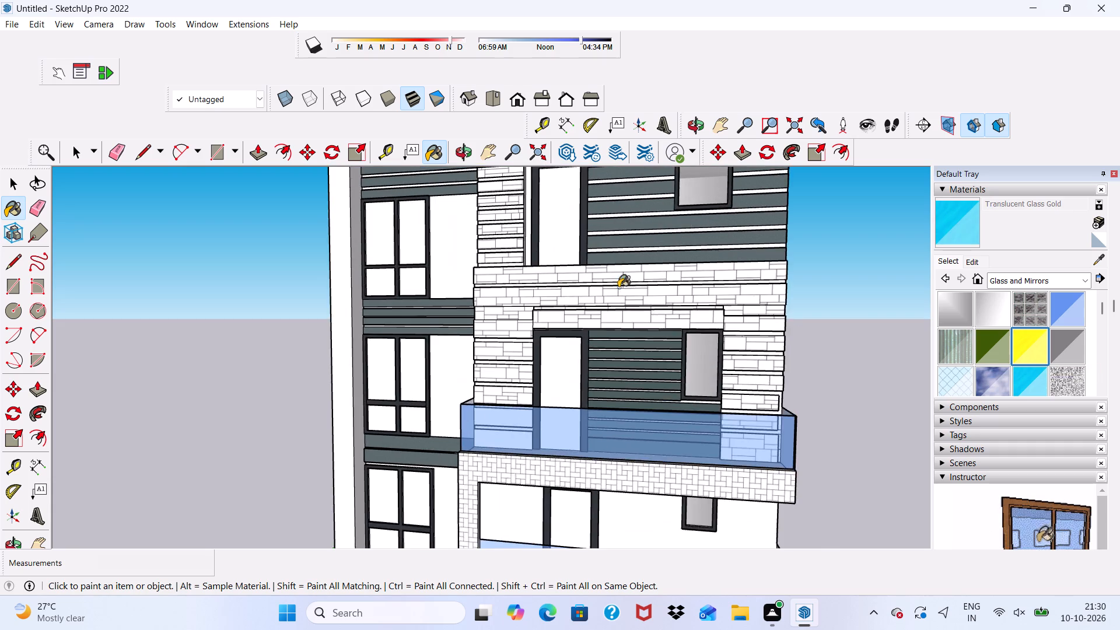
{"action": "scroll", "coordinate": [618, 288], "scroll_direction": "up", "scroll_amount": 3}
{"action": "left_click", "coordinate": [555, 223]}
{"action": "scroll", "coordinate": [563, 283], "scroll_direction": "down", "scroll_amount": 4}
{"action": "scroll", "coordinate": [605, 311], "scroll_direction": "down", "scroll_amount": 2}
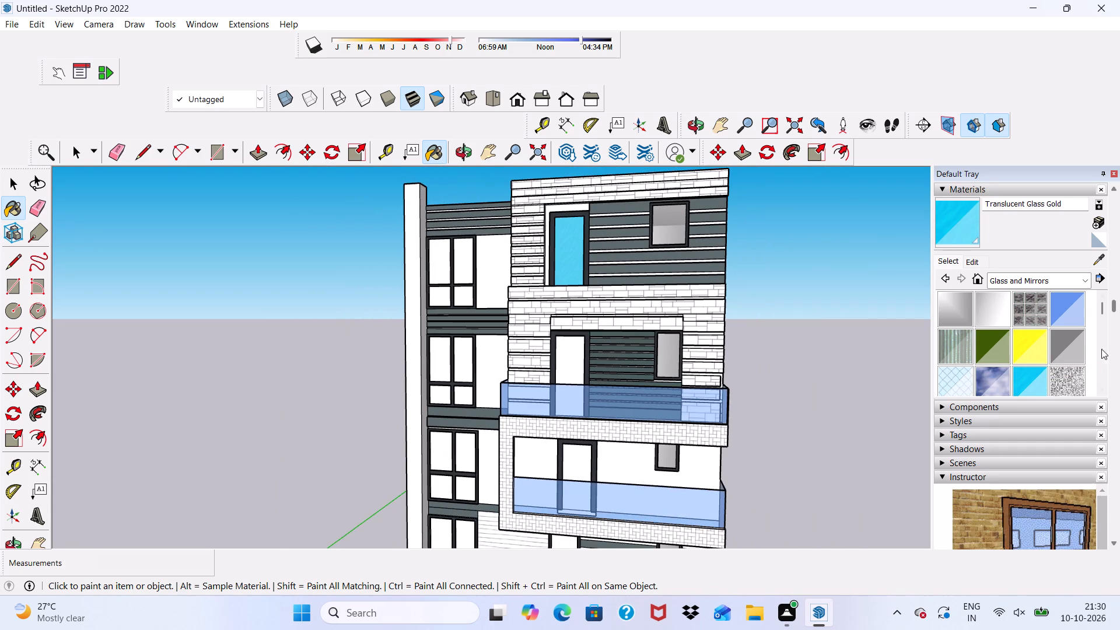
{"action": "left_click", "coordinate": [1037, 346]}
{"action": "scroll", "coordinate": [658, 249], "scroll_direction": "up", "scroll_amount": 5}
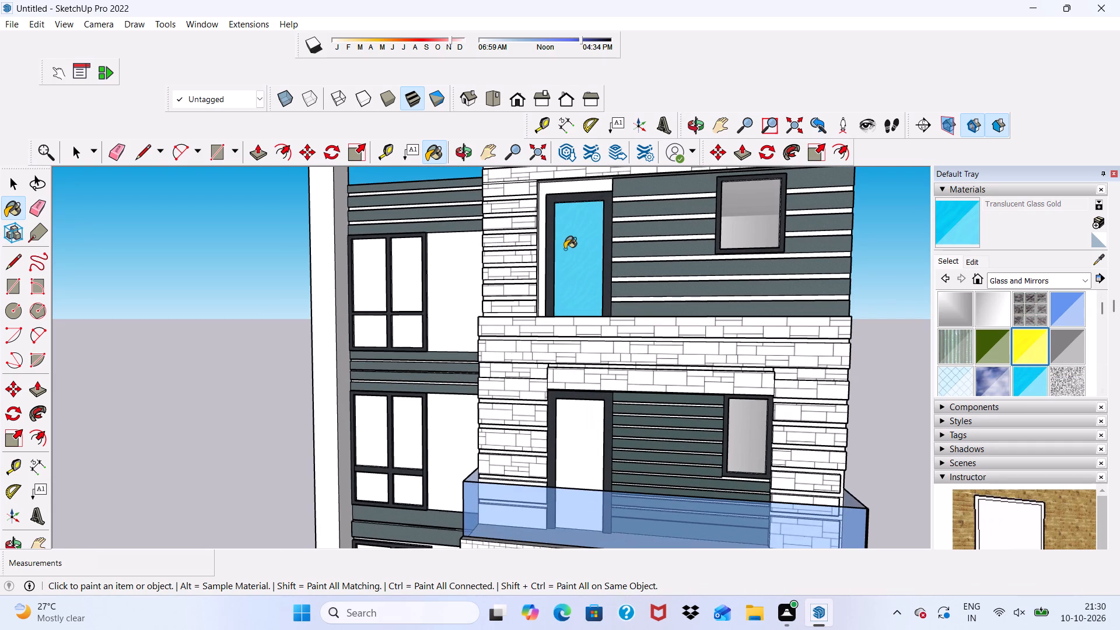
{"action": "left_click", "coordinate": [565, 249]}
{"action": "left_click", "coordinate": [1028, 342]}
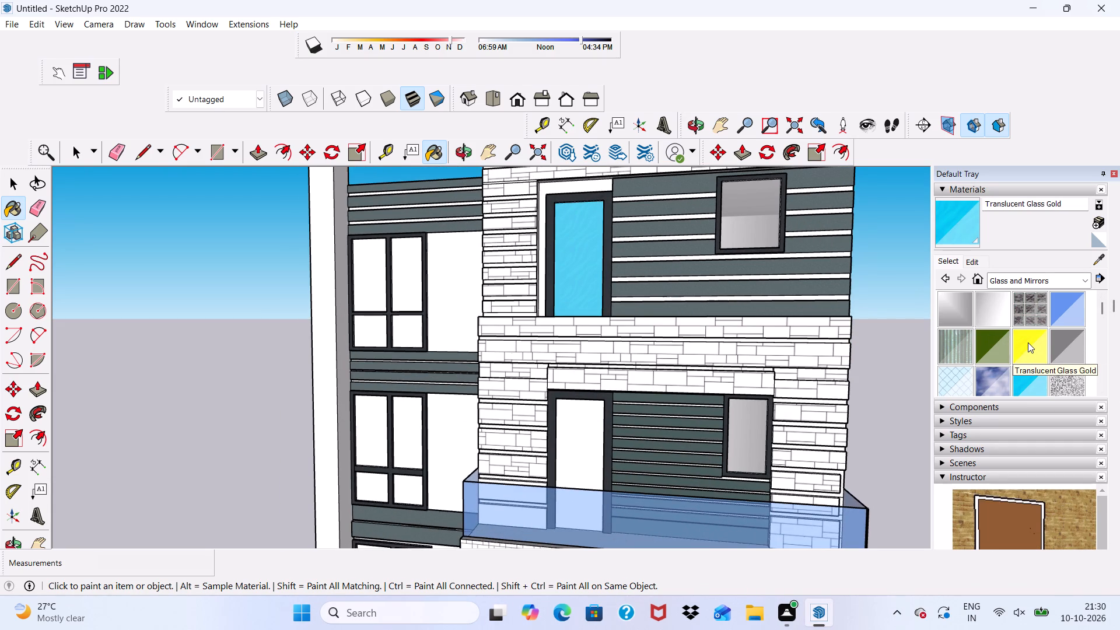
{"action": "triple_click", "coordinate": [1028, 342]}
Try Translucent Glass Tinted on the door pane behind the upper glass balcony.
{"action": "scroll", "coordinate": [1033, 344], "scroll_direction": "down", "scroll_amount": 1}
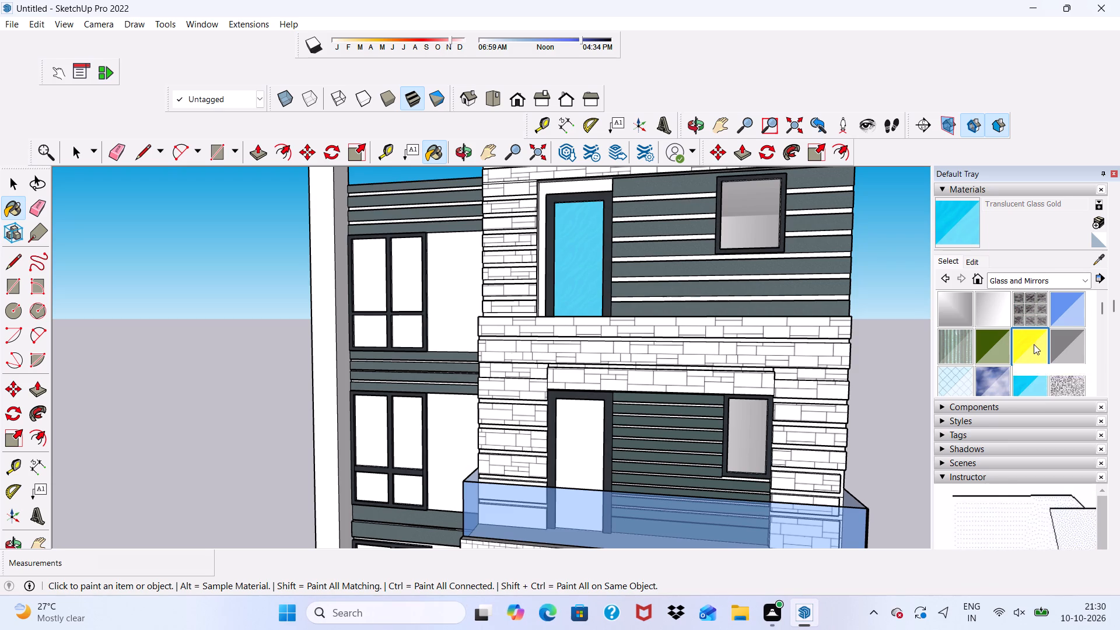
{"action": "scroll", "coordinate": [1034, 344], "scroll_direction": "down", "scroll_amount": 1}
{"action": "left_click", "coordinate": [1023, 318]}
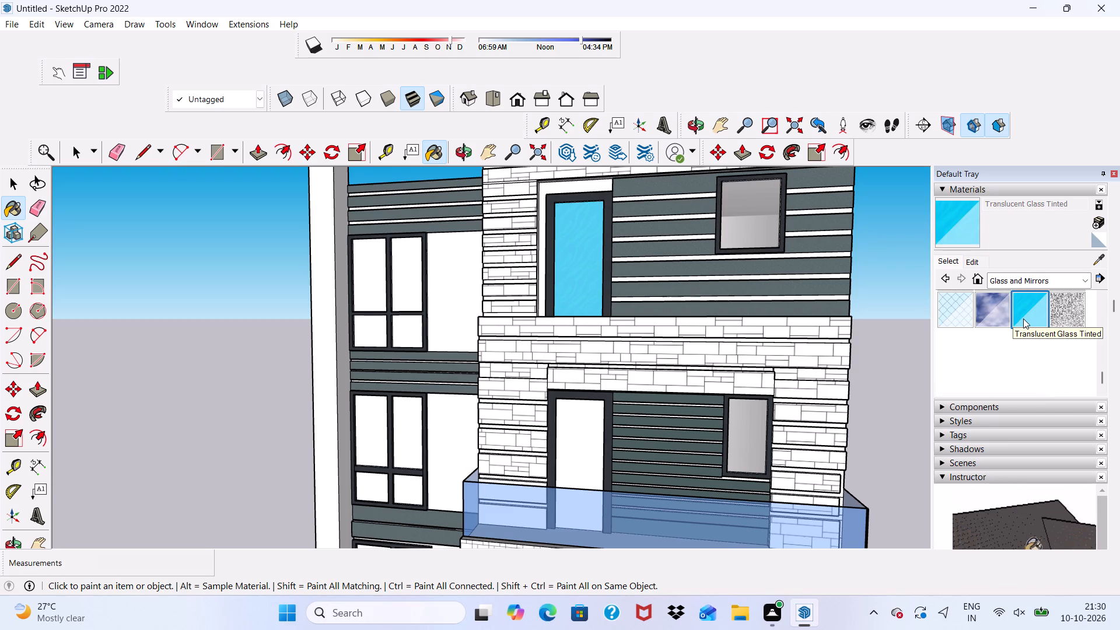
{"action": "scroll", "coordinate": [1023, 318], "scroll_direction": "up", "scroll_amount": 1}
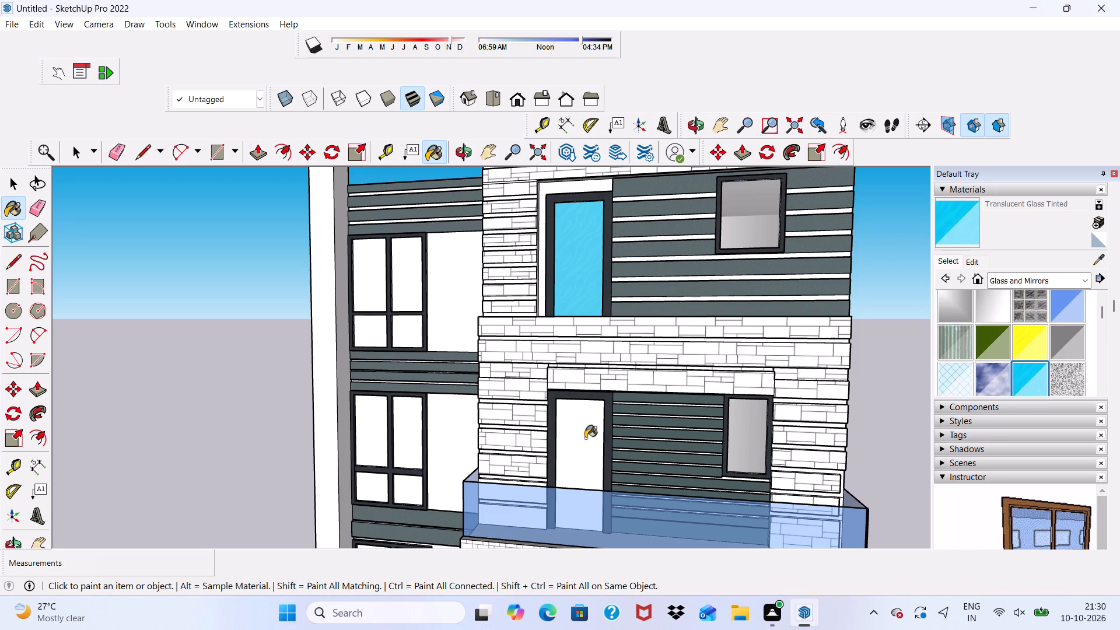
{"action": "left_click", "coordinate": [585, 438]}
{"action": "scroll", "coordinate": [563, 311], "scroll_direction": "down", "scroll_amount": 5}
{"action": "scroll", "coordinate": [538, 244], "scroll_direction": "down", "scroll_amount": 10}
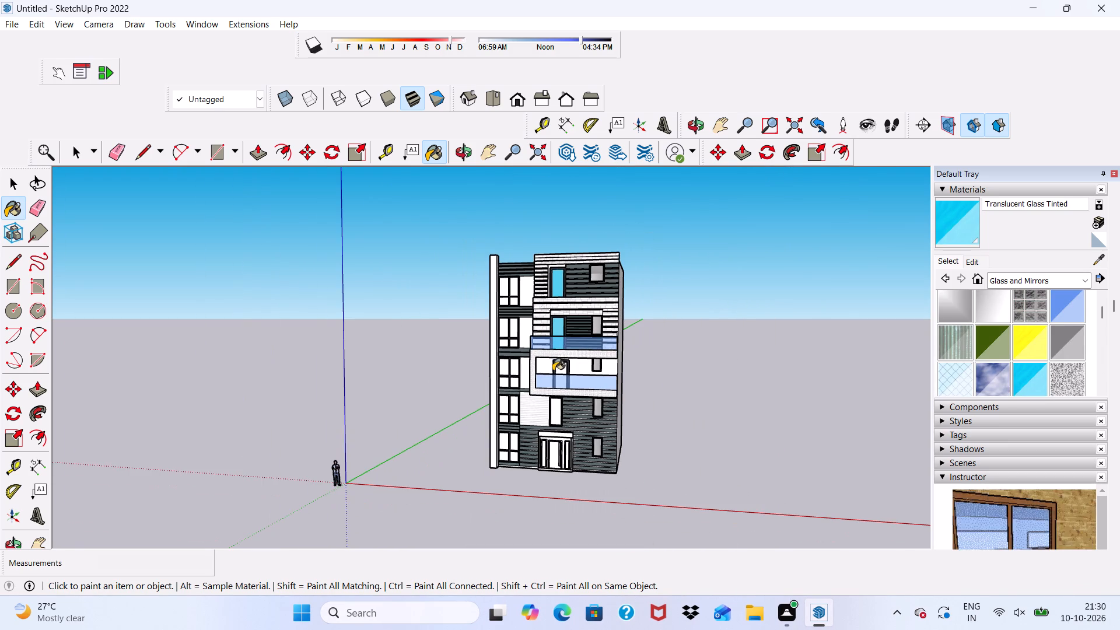
Paint the top-floor door pane, both balcony door panes and the tall window above the entrance with Translucent Glass Gray.
{"action": "left_click", "coordinate": [1064, 343]}
{"action": "scroll", "coordinate": [753, 416], "scroll_direction": "up", "scroll_amount": 5}
{"action": "scroll", "coordinate": [543, 273], "scroll_direction": "up", "scroll_amount": 3}
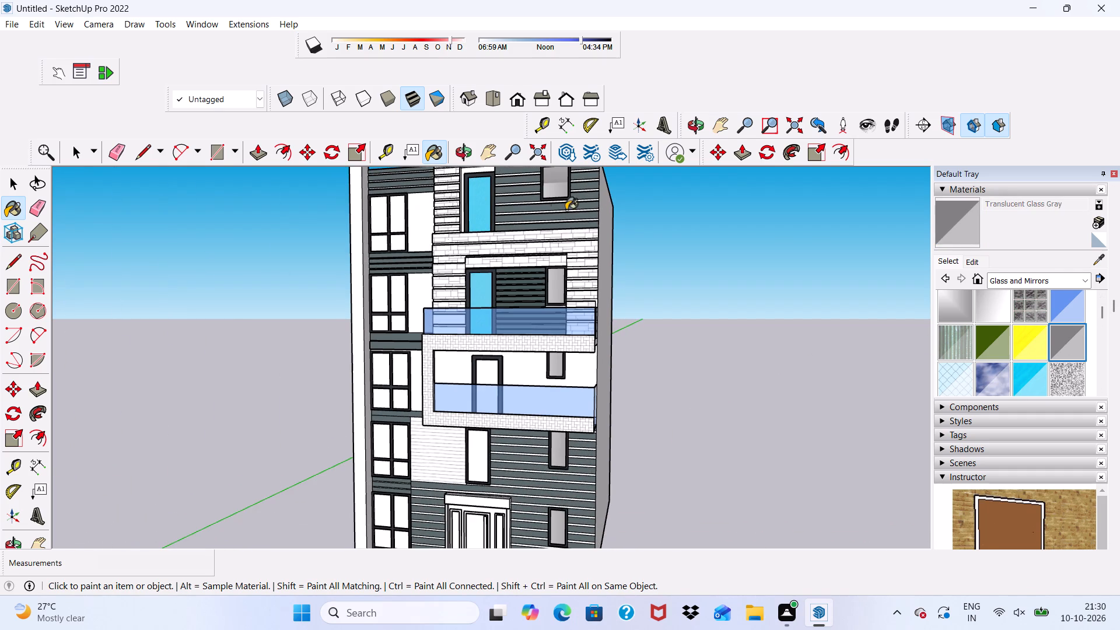
{"action": "left_click", "coordinate": [480, 207]}
{"action": "scroll", "coordinate": [489, 282], "scroll_direction": "up", "scroll_amount": 3}
{"action": "left_click_drag", "start_coordinate": [470, 281], "coordinate": [473, 287]}
{"action": "scroll", "coordinate": [477, 278], "scroll_direction": "down", "scroll_amount": 8}
{"action": "scroll", "coordinate": [464, 410], "scroll_direction": "up", "scroll_amount": 8}
{"action": "left_click", "coordinate": [501, 313]}
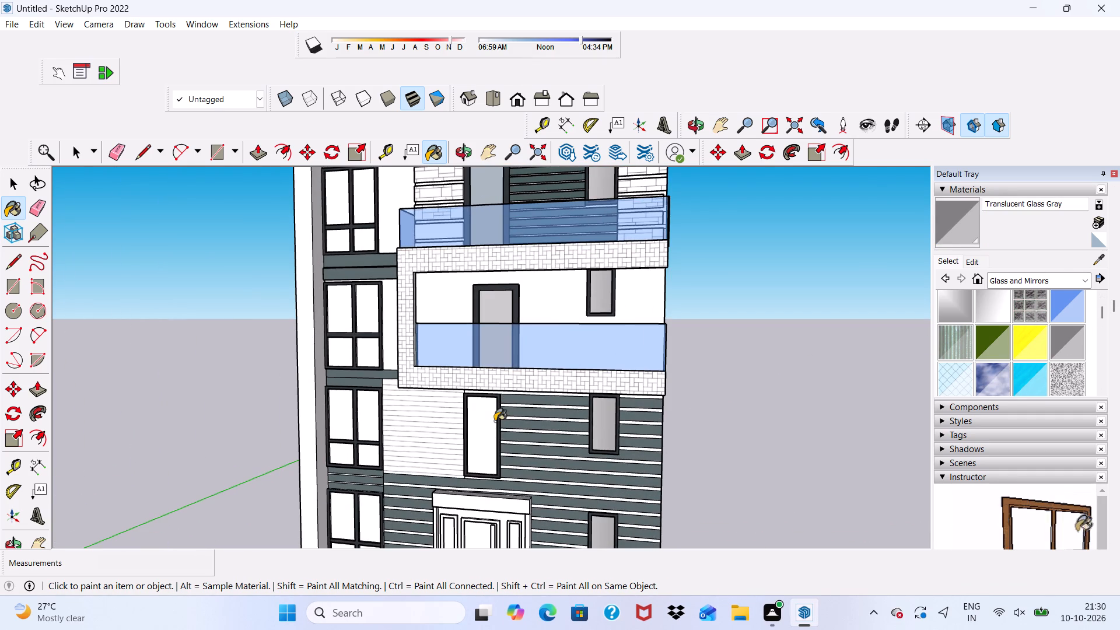
{"action": "double_click", "coordinate": [480, 428]}
{"action": "scroll", "coordinate": [474, 298], "scroll_direction": "down", "scroll_amount": 5}
{"action": "scroll", "coordinate": [529, 296], "scroll_direction": "down", "scroll_amount": 5}
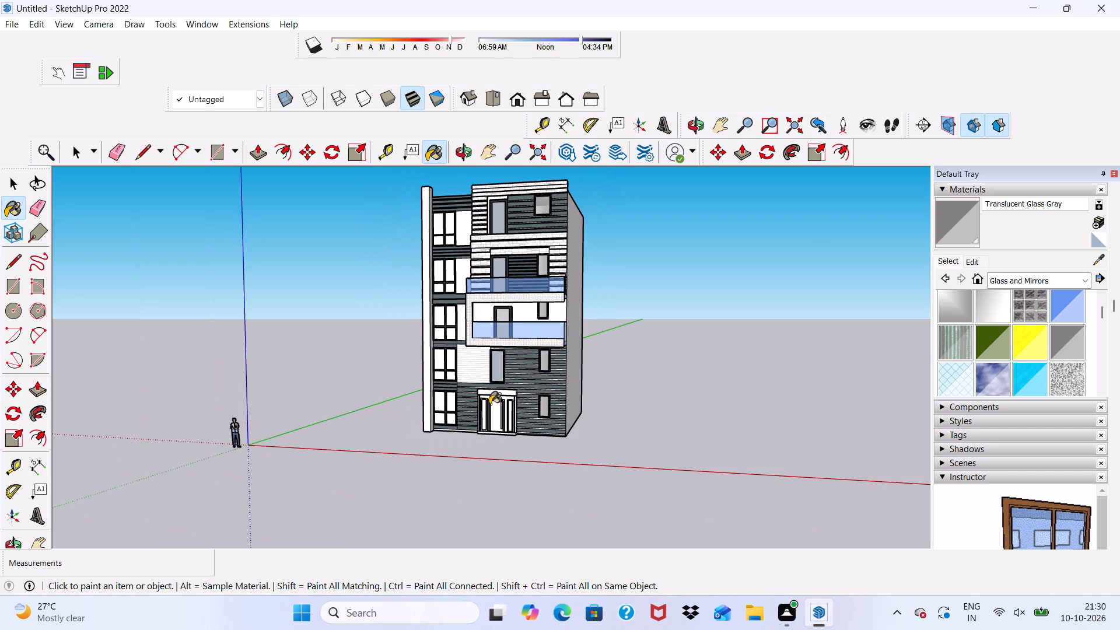
Paint all four panes of the ground-floor window beside the entrance with Translucent Glass Gray.
{"action": "middle_click_drag", "start_coordinate": [492, 404], "coordinate": [628, 411]}
{"action": "scroll", "coordinate": [533, 444], "scroll_direction": "up", "scroll_amount": 13}
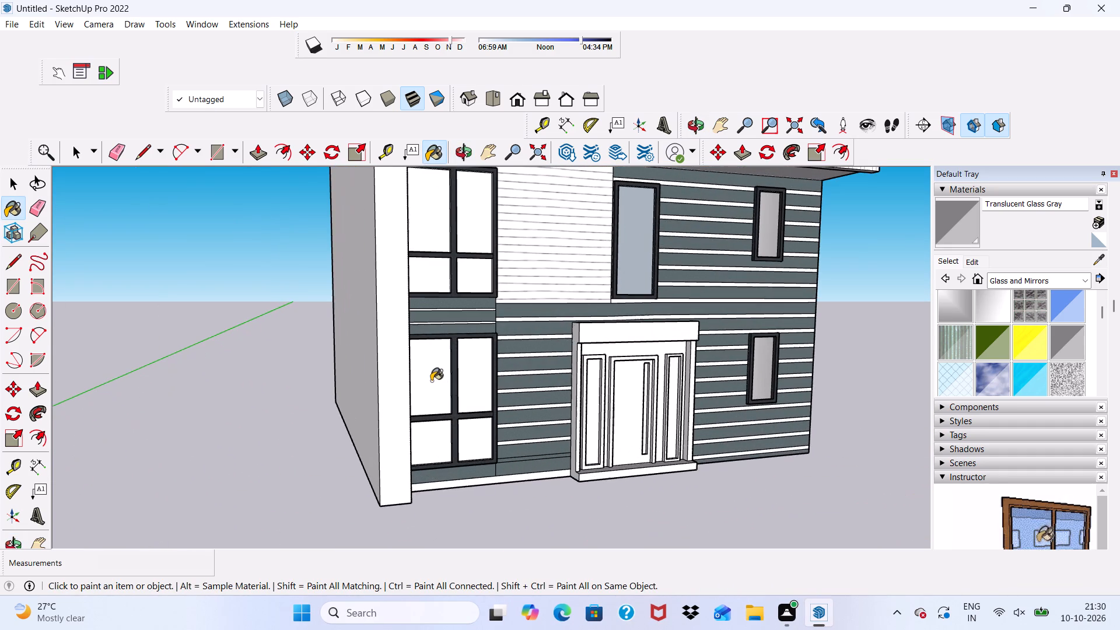
{"action": "scroll", "coordinate": [481, 405], "scroll_direction": "up", "scroll_amount": 4}
{"action": "left_click", "coordinate": [415, 367]}
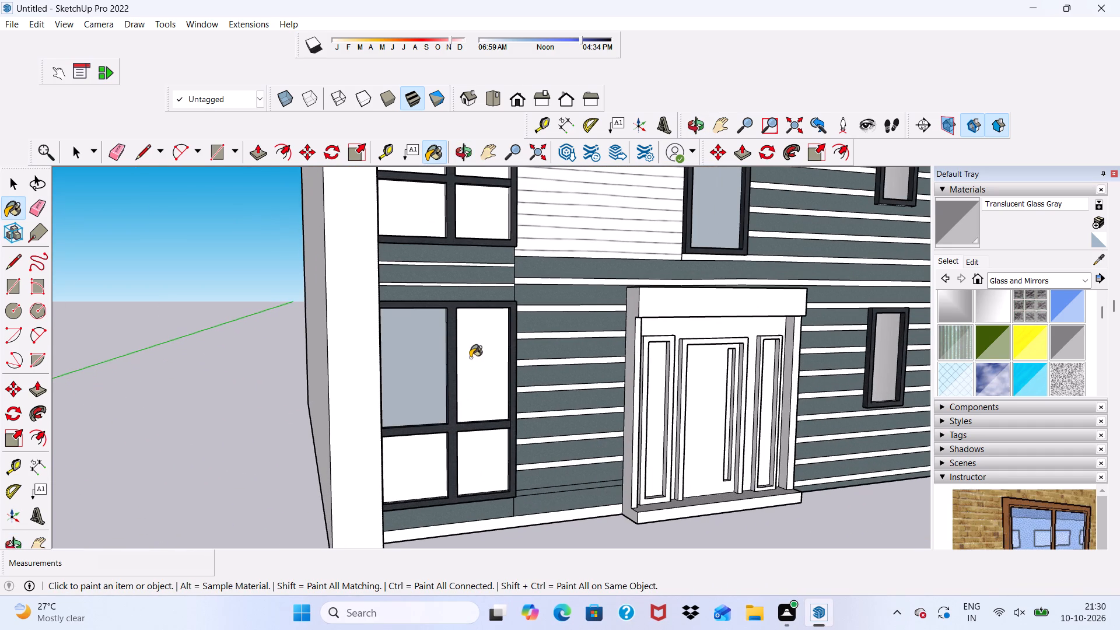
{"action": "left_click", "coordinate": [474, 354]}
{"action": "left_click", "coordinate": [410, 456]}
{"action": "left_click", "coordinate": [490, 478]}
{"action": "scroll", "coordinate": [471, 478], "scroll_direction": "down", "scroll_amount": 5}
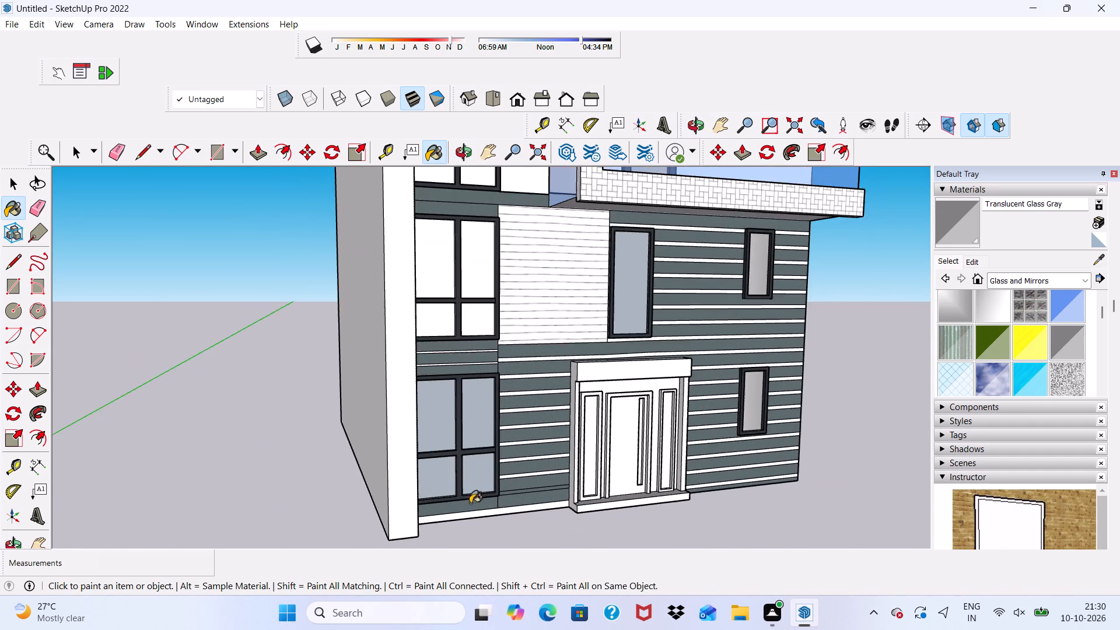
Paint all four panes of the window beside the lower glass balcony with Translucent Glass Gray.
{"action": "scroll", "coordinate": [449, 464], "scroll_direction": "down", "scroll_amount": 10}
{"action": "scroll", "coordinate": [446, 283], "scroll_direction": "up", "scroll_amount": 10}
{"action": "left_click", "coordinate": [424, 345]}
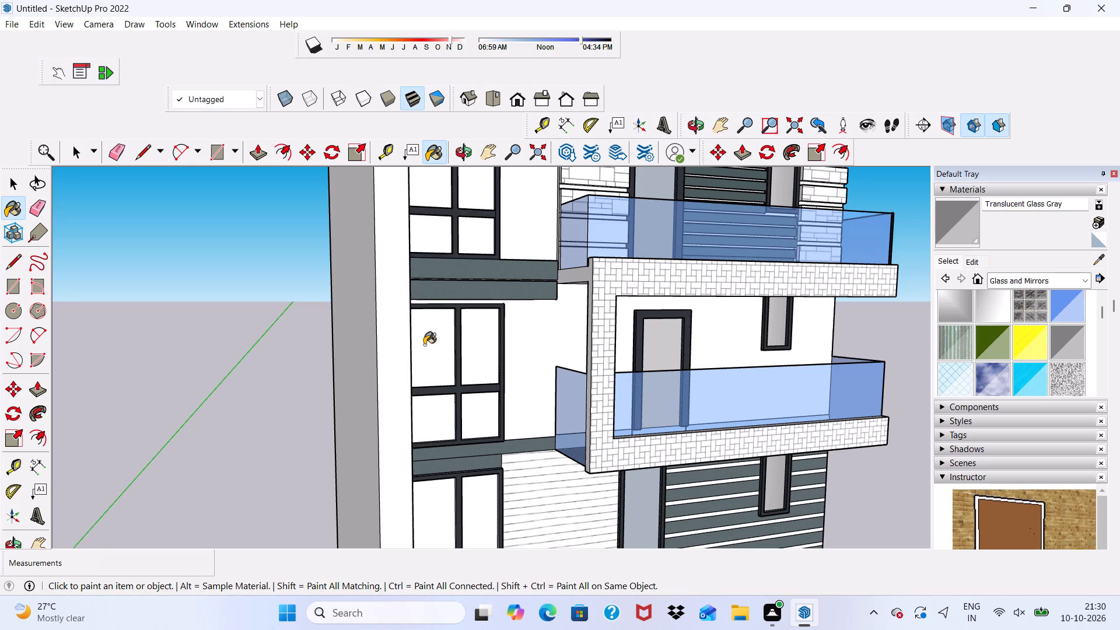
{"action": "left_click", "coordinate": [488, 341]}
{"action": "left_click", "coordinate": [439, 412]}
{"action": "left_click_drag", "start_coordinate": [439, 412], "coordinate": [478, 420]}
{"action": "left_click", "coordinate": [480, 420]}
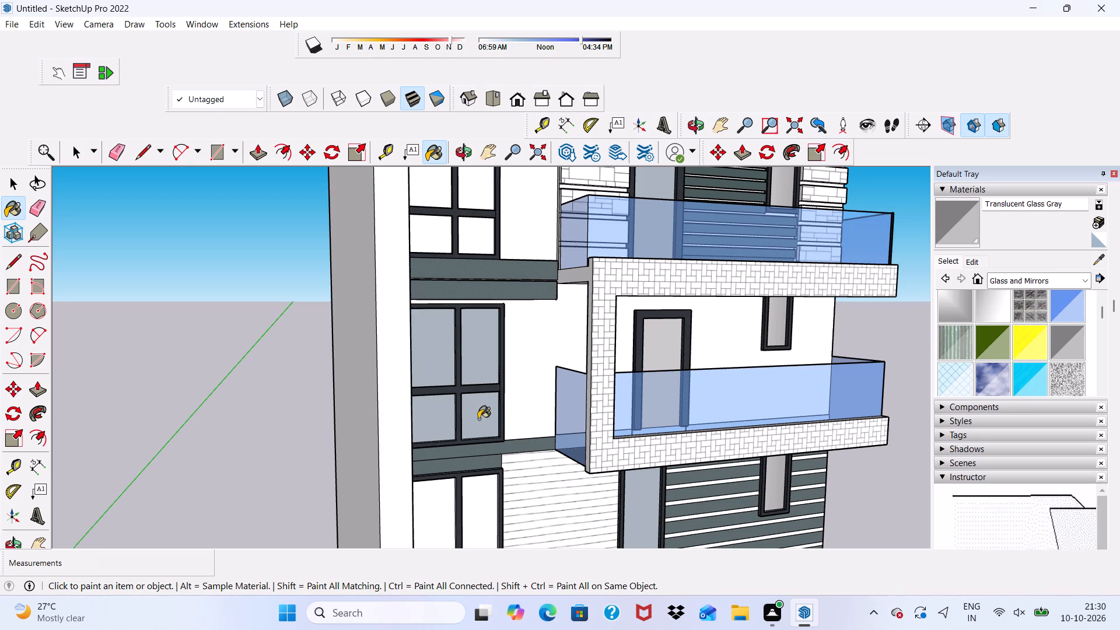
Paint all four panes of the window beside the upper glass balcony with Translucent Glass Gray.
{"action": "left_click_drag", "start_coordinate": [442, 269], "coordinate": [432, 244]}
{"action": "left_click", "coordinate": [423, 230]}
{"action": "left_click", "coordinate": [471, 248]}
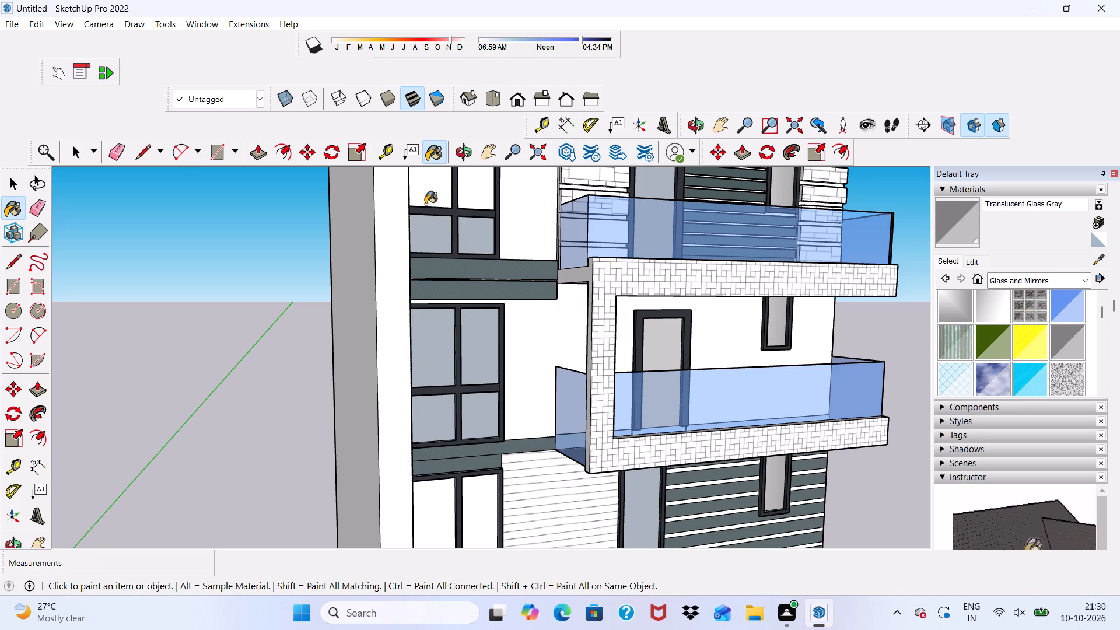
{"action": "left_click", "coordinate": [412, 197]}
{"action": "left_click", "coordinate": [481, 192]}
Paint all four panes of the large top-floor window with Translucent Glass Gray.
{"action": "scroll", "coordinate": [457, 253], "scroll_direction": "down", "scroll_amount": 4}
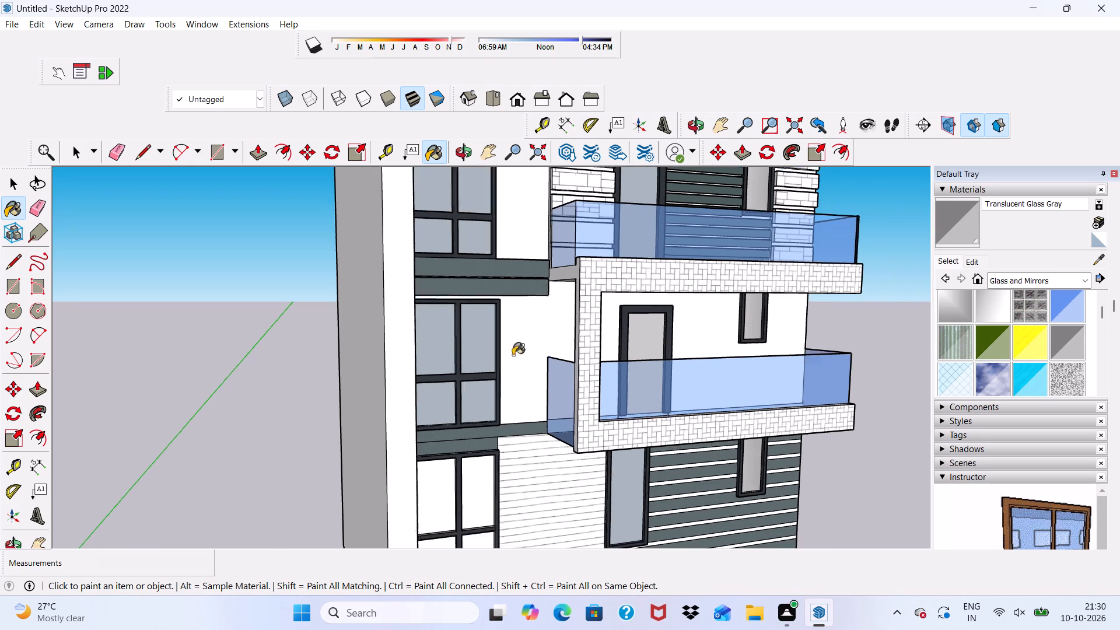
{"action": "scroll", "coordinate": [513, 355], "scroll_direction": "down", "scroll_amount": 1}
{"action": "scroll", "coordinate": [456, 307], "scroll_direction": "down", "scroll_amount": 5}
{"action": "scroll", "coordinate": [464, 198], "scroll_direction": "up", "scroll_amount": 5}
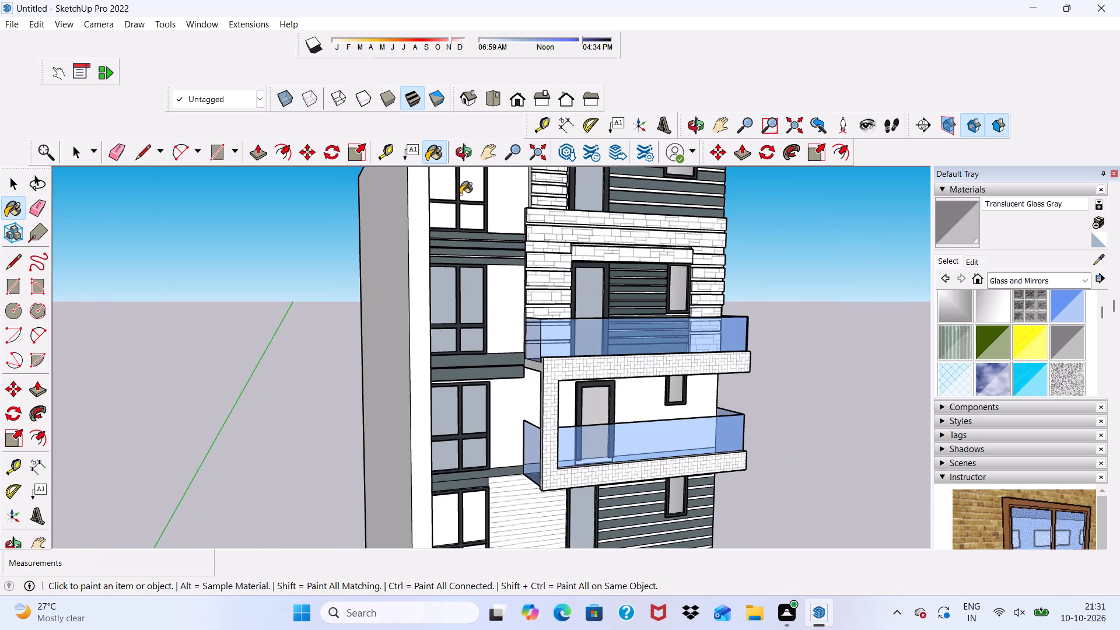
{"action": "scroll", "coordinate": [404, 223], "scroll_direction": "down", "scroll_amount": 6}
{"action": "scroll", "coordinate": [448, 201], "scroll_direction": "up", "scroll_amount": 9}
{"action": "left_click", "coordinate": [447, 200]}
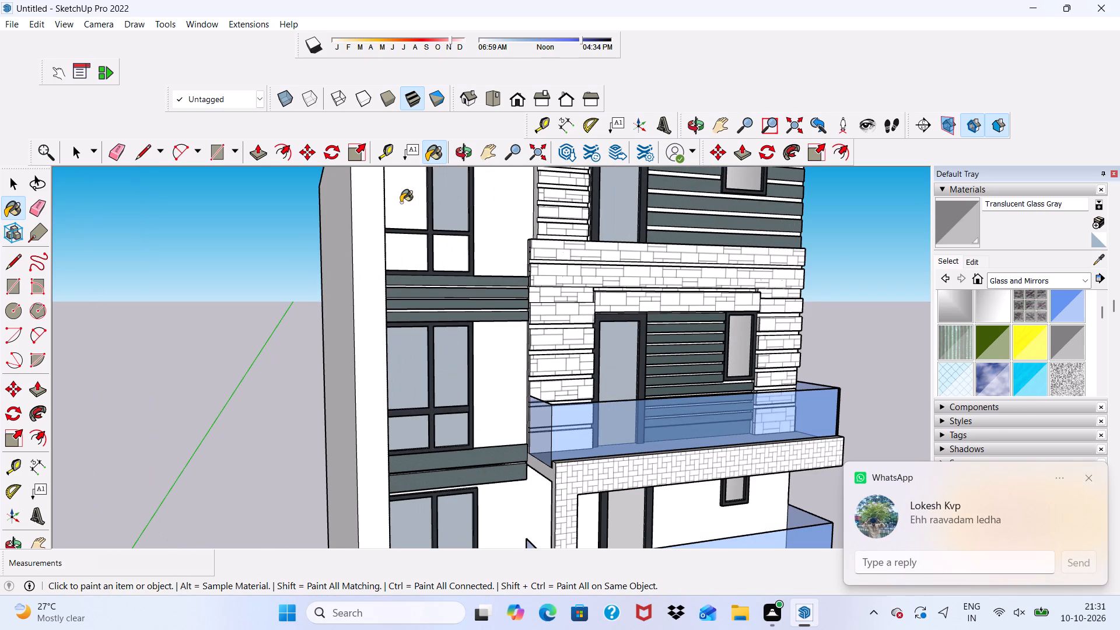
{"action": "left_click", "coordinate": [401, 202]}
{"action": "left_click", "coordinate": [407, 253]}
{"action": "left_click", "coordinate": [437, 256]}
Examine the glazing, balconies and cladding on the façade from several angles.
{"action": "scroll", "coordinate": [438, 256], "scroll_direction": "down", "scroll_amount": 5}
{"action": "middle_click_drag", "start_coordinate": [444, 278], "coordinate": [425, 279]}
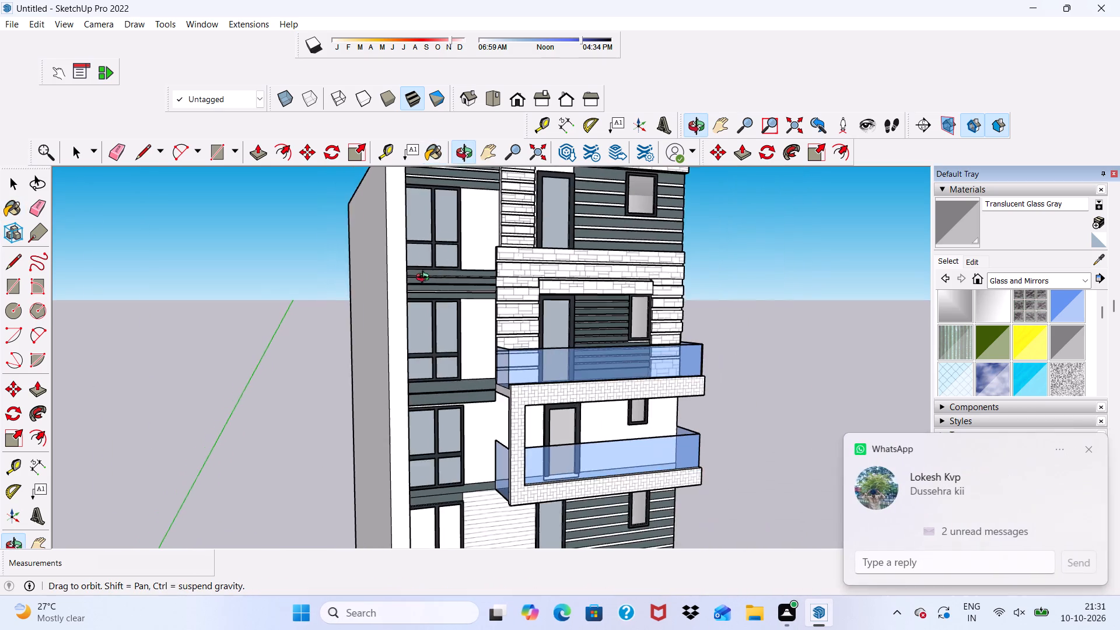
{"action": "middle_click_drag", "start_coordinate": [425, 279], "coordinate": [245, 271]}
{"action": "scroll", "coordinate": [245, 271], "scroll_direction": "up", "scroll_amount": 1}
{"action": "scroll", "coordinate": [245, 271], "scroll_direction": "down", "scroll_amount": 5}
{"action": "scroll", "coordinate": [339, 287], "scroll_direction": "down", "scroll_amount": 4}
{"action": "middle_click_drag", "start_coordinate": [376, 306], "coordinate": [456, 240]}
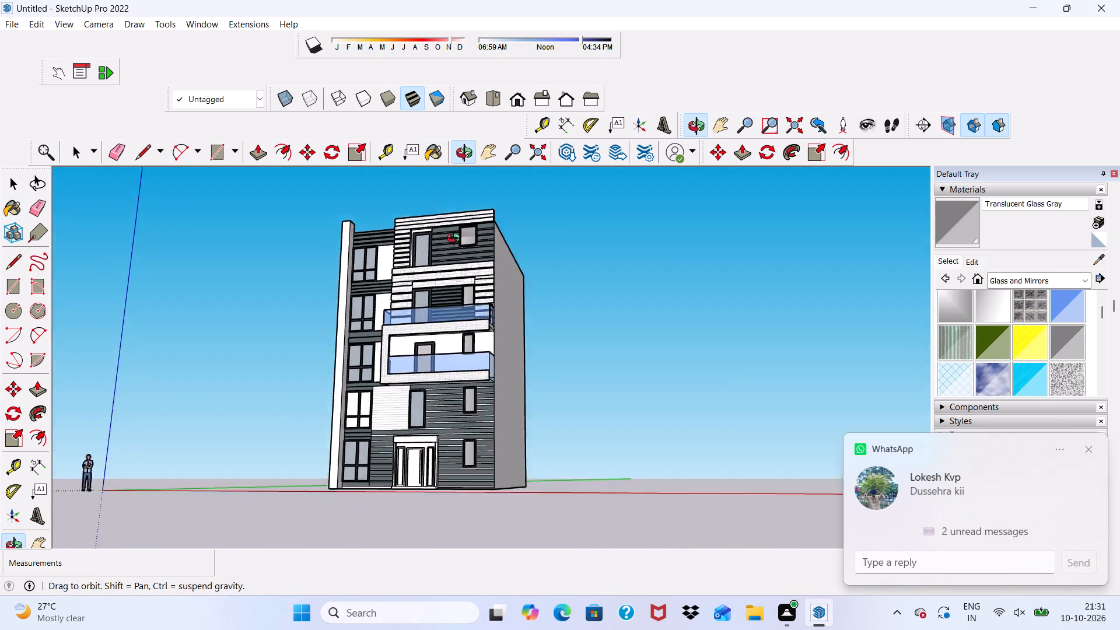
{"action": "middle_click_drag", "start_coordinate": [456, 240], "coordinate": [559, 239]}
{"action": "scroll", "coordinate": [559, 239], "scroll_direction": "down", "scroll_amount": 1}
{"action": "scroll", "coordinate": [449, 372], "scroll_direction": "up", "scroll_amount": 11}
{"action": "middle_click_drag", "start_coordinate": [368, 338], "coordinate": [514, 410]}
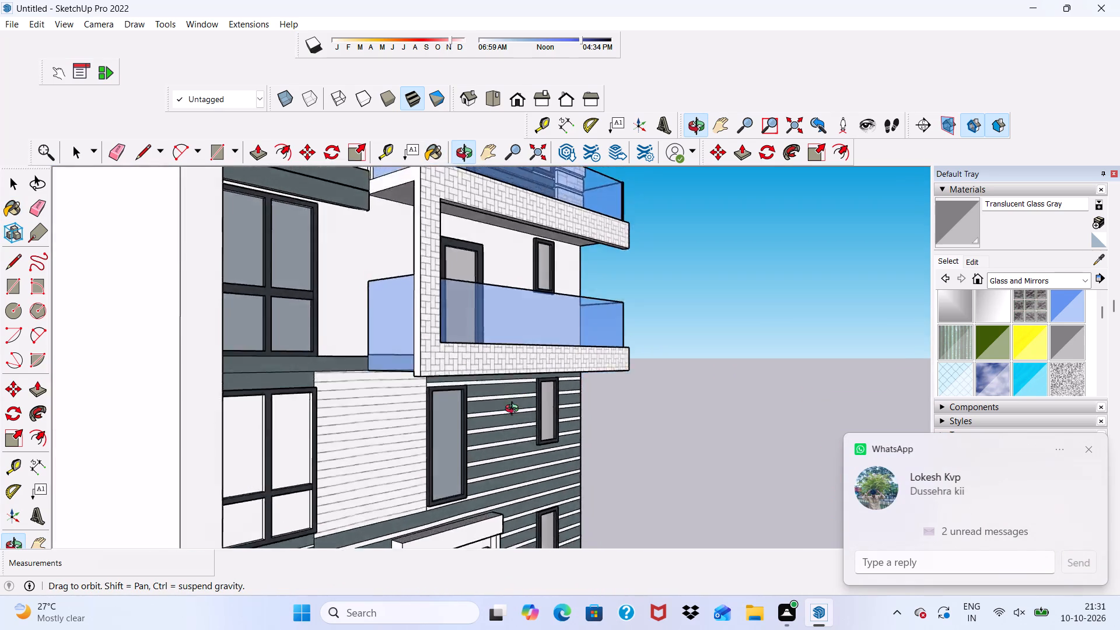
{"action": "middle_click_drag", "start_coordinate": [514, 410], "coordinate": [192, 443]}
{"action": "middle_click_drag", "start_coordinate": [640, 344], "coordinate": [514, 357]}
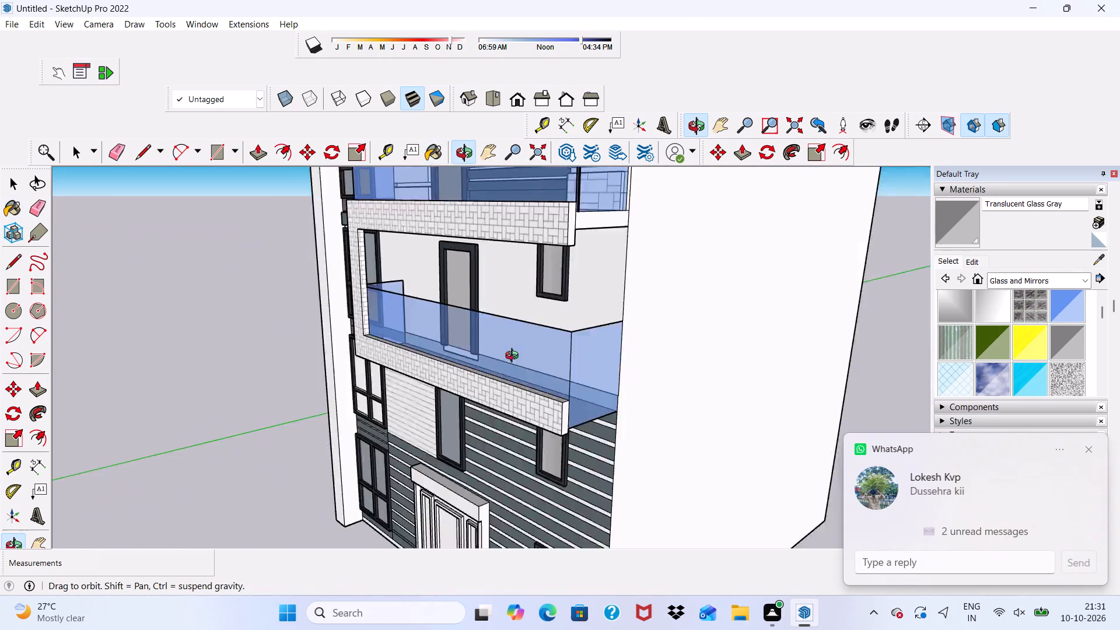
{"action": "middle_click_drag", "start_coordinate": [514, 357], "coordinate": [657, 275]}
{"action": "scroll", "coordinate": [254, 487], "scroll_direction": "down", "scroll_amount": 7}
{"action": "middle_click_drag", "start_coordinate": [312, 446], "coordinate": [488, 382]}
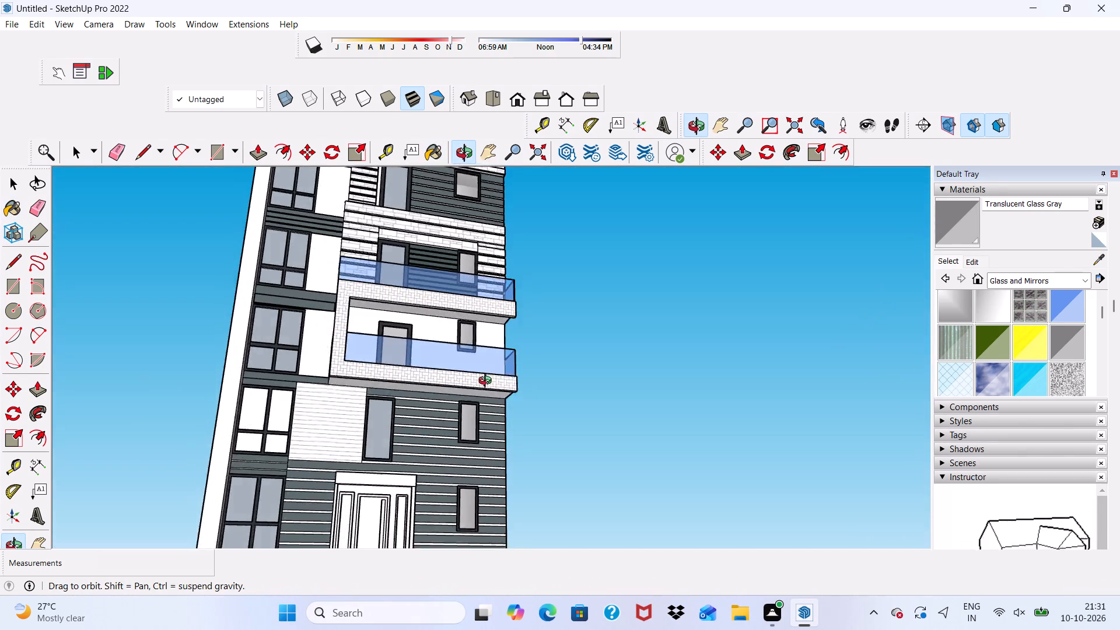
{"action": "middle_click_drag", "start_coordinate": [488, 382], "coordinate": [508, 417]}
{"action": "scroll", "coordinate": [431, 478], "scroll_direction": "up", "scroll_amount": 5}
{"action": "scroll", "coordinate": [291, 269], "scroll_direction": "up", "scroll_amount": 5}
{"action": "scroll", "coordinate": [293, 275], "scroll_direction": "down", "scroll_amount": 12}
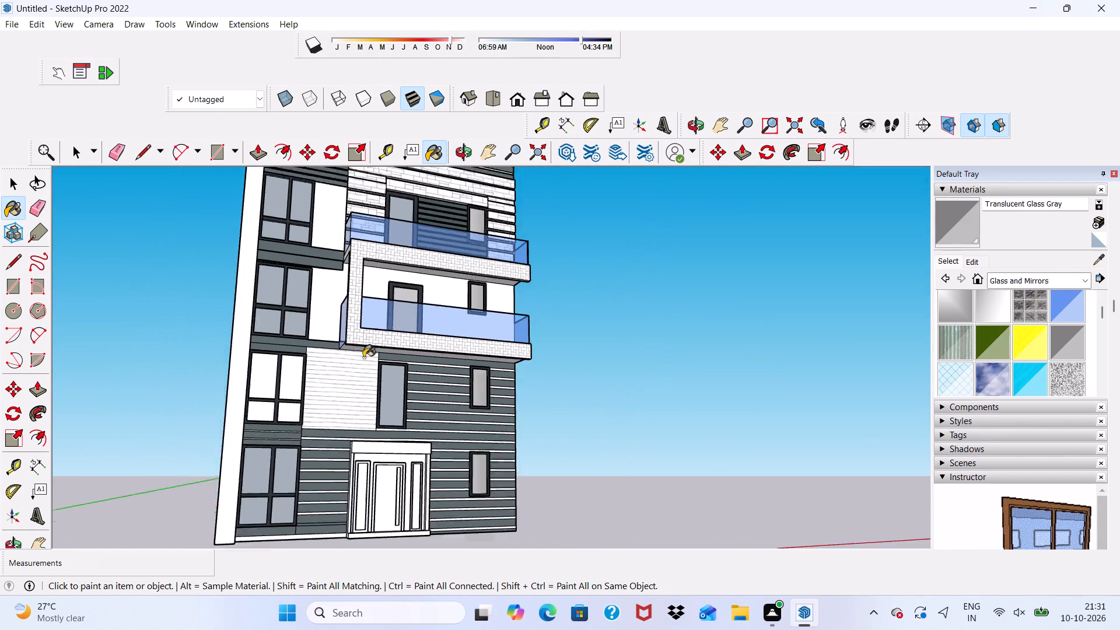
{"action": "scroll", "coordinate": [363, 358], "scroll_direction": "down", "scroll_amount": 2}
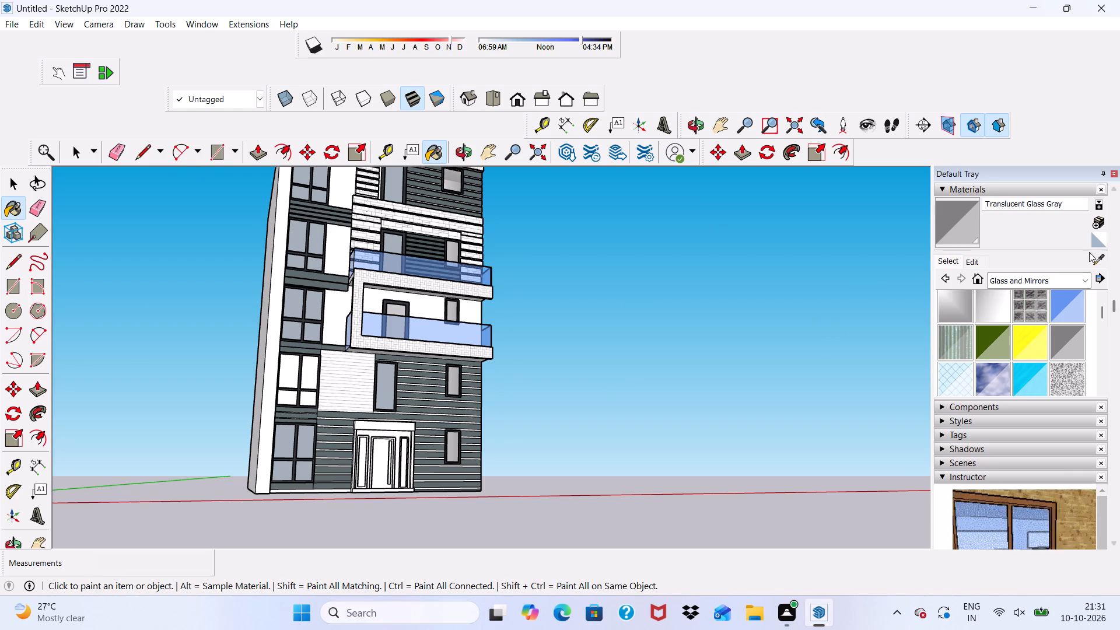
Paint the plain wall beside the window next to the upper balcony with Formica Speckled Grey from Synthetic Surfaces.
{"action": "left_click", "coordinate": [1081, 282]}
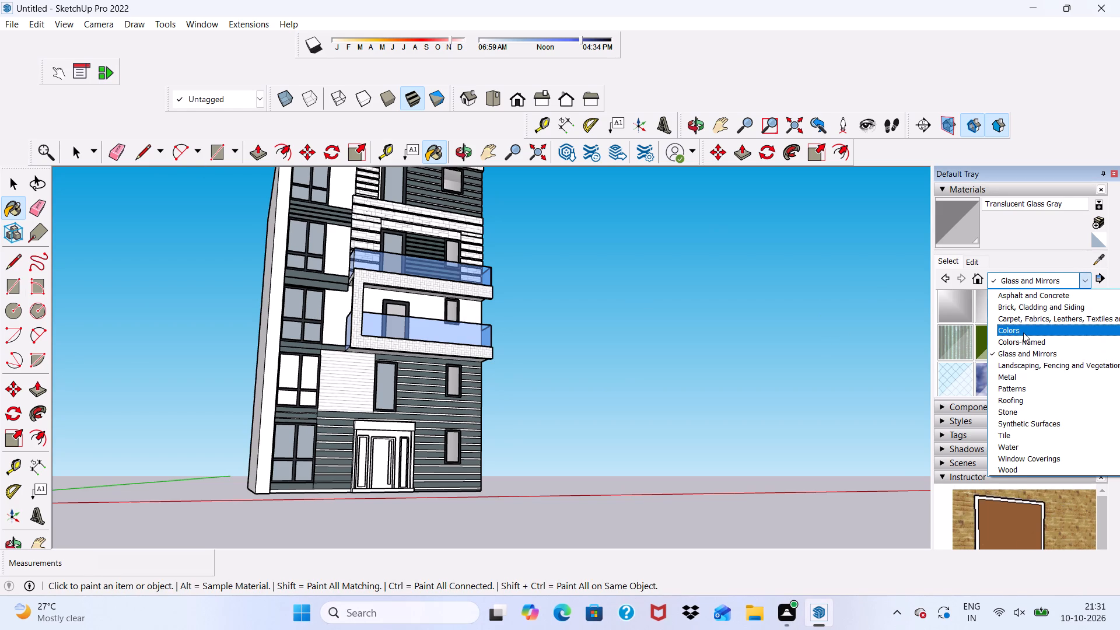
{"action": "left_click", "coordinate": [1023, 332]}
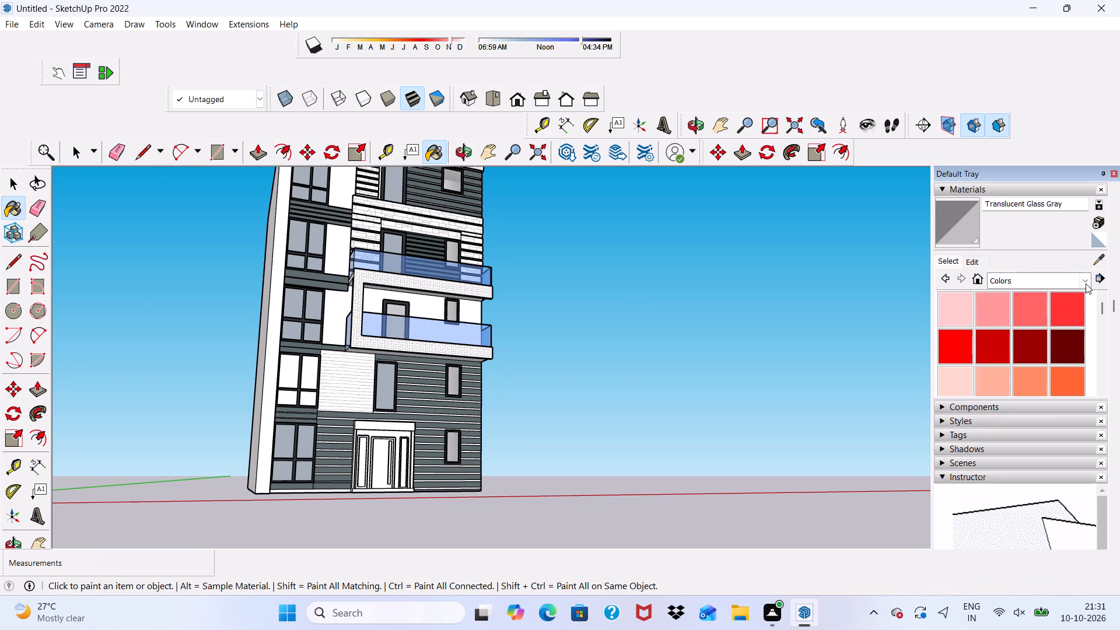
{"action": "left_click", "coordinate": [1084, 281]}
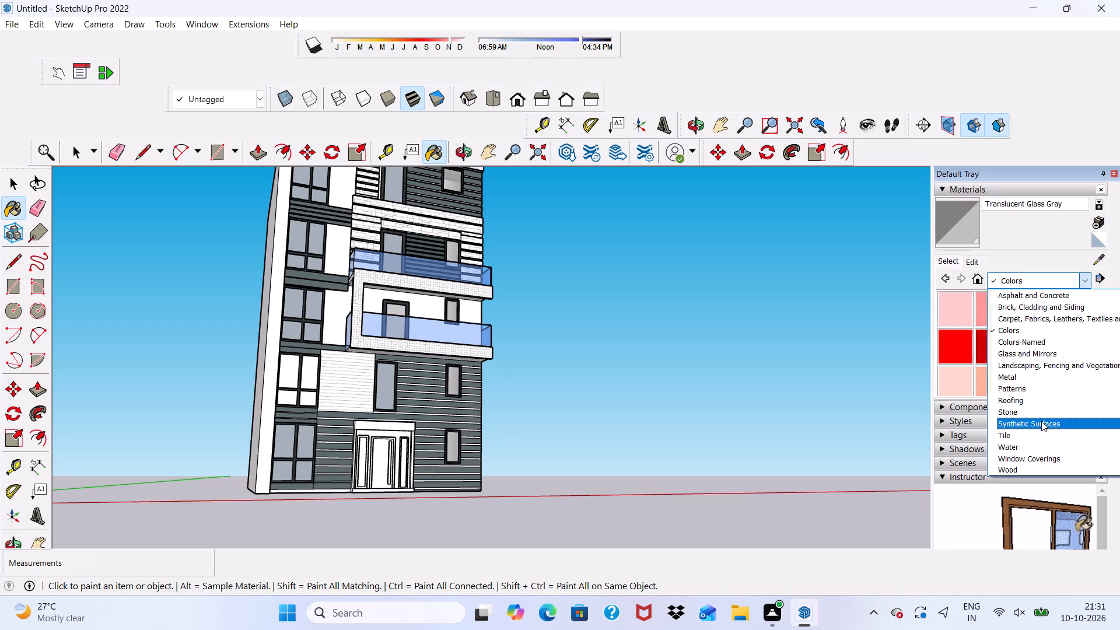
{"action": "left_click", "coordinate": [1041, 421]}
{"action": "left_click", "coordinate": [992, 346]}
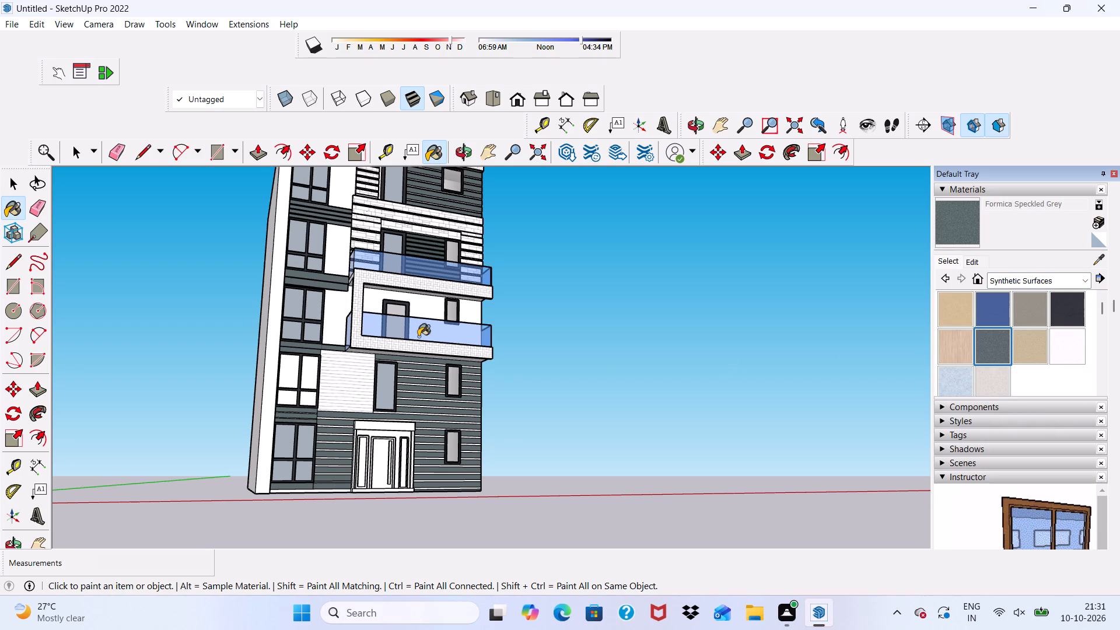
{"action": "scroll", "coordinate": [414, 306], "scroll_direction": "up", "scroll_amount": 2}
{"action": "scroll", "coordinate": [347, 239], "scroll_direction": "up", "scroll_amount": 4}
{"action": "triple_click", "coordinate": [317, 228]}
{"action": "double_click", "coordinate": [317, 228]}
{"action": "scroll", "coordinate": [296, 253], "scroll_direction": "down", "scroll_amount": 5}
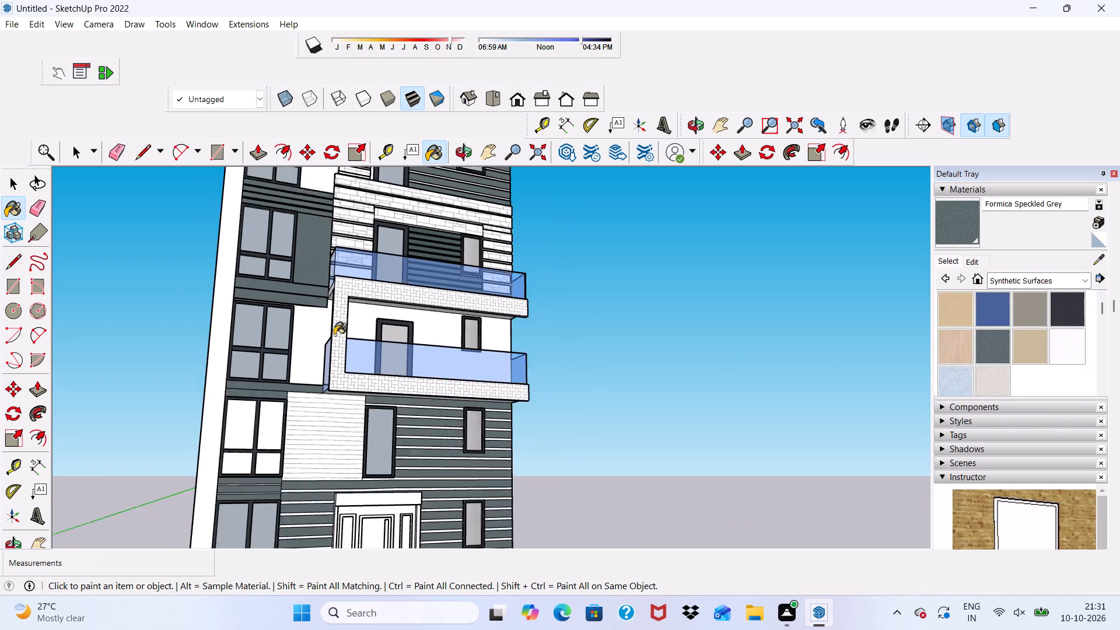
Paint the wall behind and beside the lower balcony and the plain wall beside the large top-floor window with Formica Speckled Grey.
{"action": "scroll", "coordinate": [346, 349], "scroll_direction": "down", "scroll_amount": 4}
{"action": "scroll", "coordinate": [294, 348], "scroll_direction": "up", "scroll_amount": 5}
{"action": "scroll", "coordinate": [341, 351], "scroll_direction": "up", "scroll_amount": 3}
{"action": "left_click", "coordinate": [341, 348]}
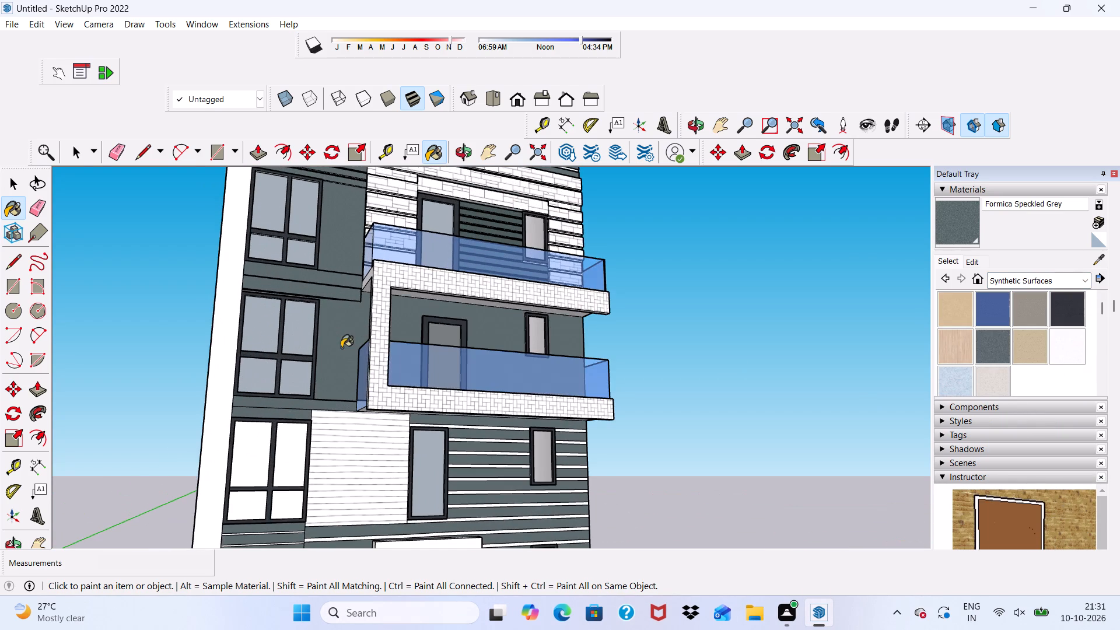
{"action": "scroll", "coordinate": [502, 319], "scroll_direction": "up", "scroll_amount": 1}
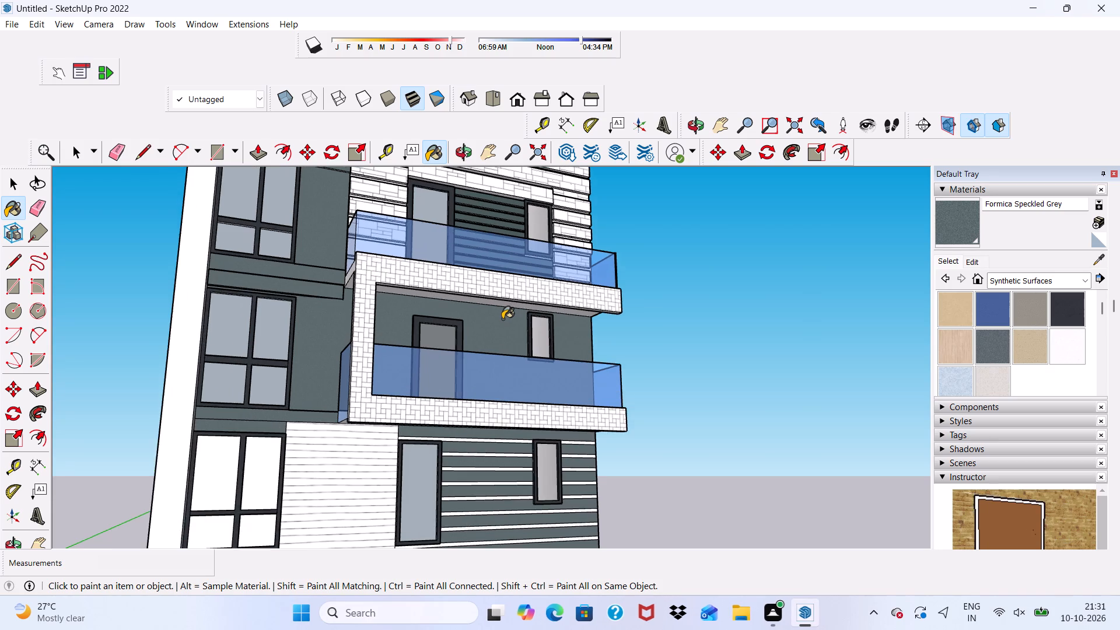
{"action": "scroll", "coordinate": [502, 319], "scroll_direction": "down", "scroll_amount": 6}
{"action": "middle_click_drag", "start_coordinate": [493, 335], "coordinate": [395, 444]}
{"action": "scroll", "coordinate": [404, 207], "scroll_direction": "up", "scroll_amount": 4}
{"action": "left_click", "coordinate": [395, 193]}
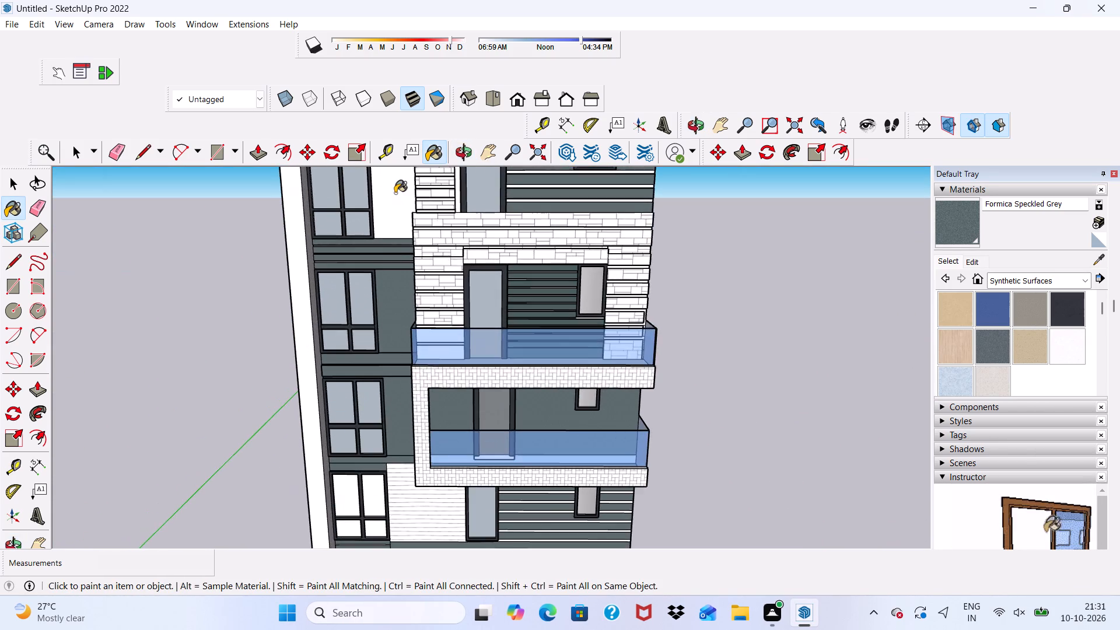
Examine the repainted façade as a whole from several angles.
{"action": "scroll", "coordinate": [392, 265], "scroll_direction": "down", "scroll_amount": 10}
{"action": "middle_click_drag", "start_coordinate": [433, 374], "coordinate": [554, 324]}
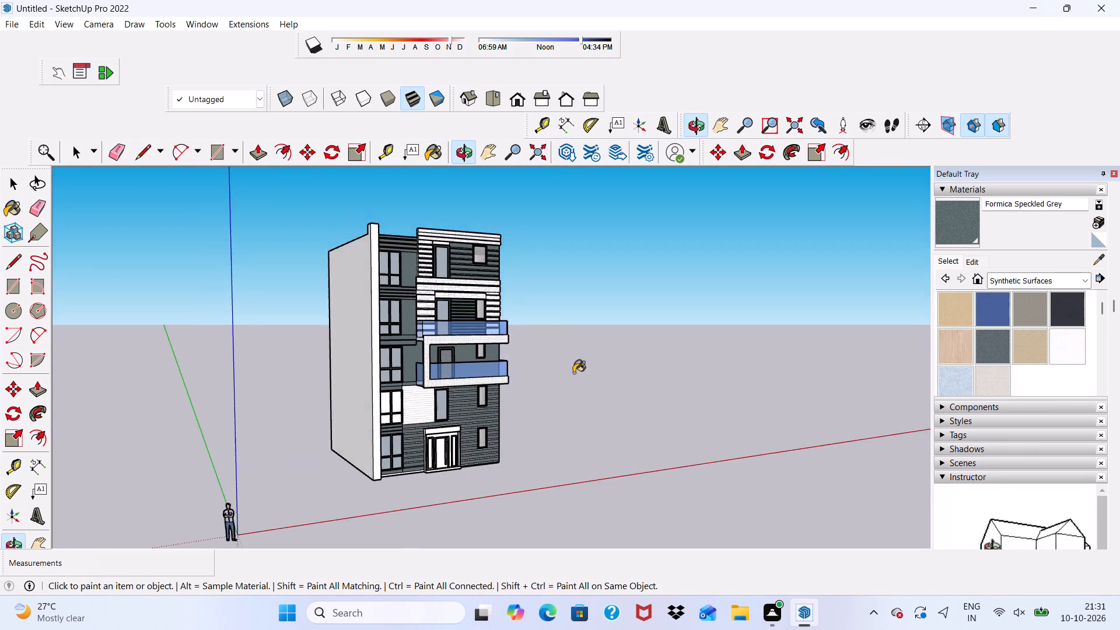
{"action": "scroll", "coordinate": [523, 432], "scroll_direction": "up", "scroll_amount": 5}
{"action": "scroll", "coordinate": [463, 457], "scroll_direction": "up", "scroll_amount": 5}
{"action": "scroll", "coordinate": [454, 457], "scroll_direction": "down", "scroll_amount": 6}
{"action": "middle_click_drag", "start_coordinate": [460, 486], "coordinate": [338, 389]}
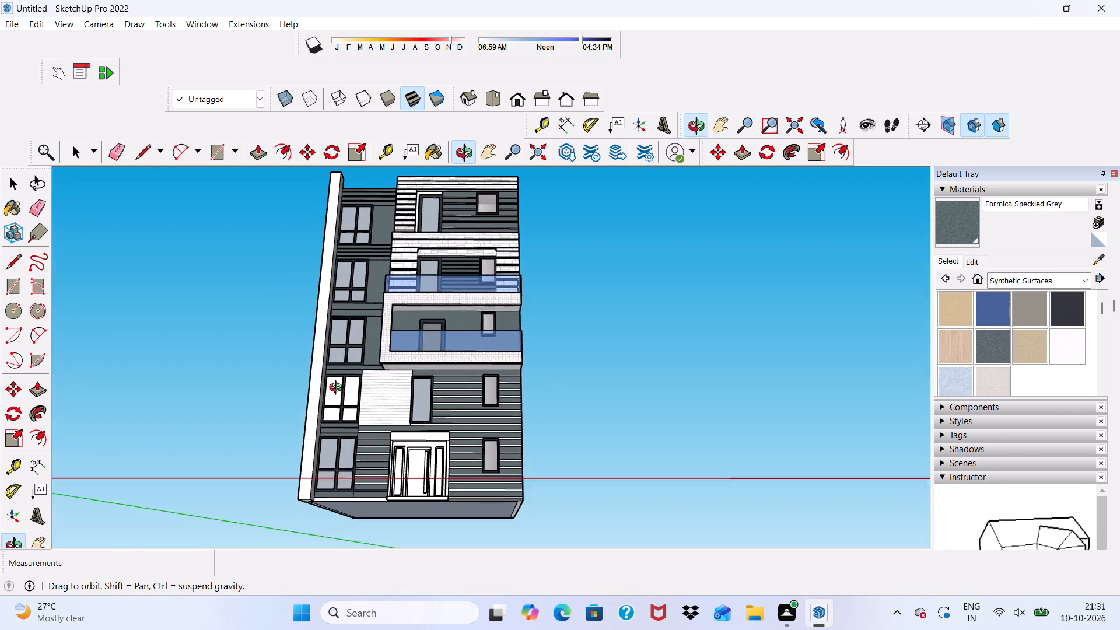
{"action": "middle_click_drag", "start_coordinate": [338, 389], "coordinate": [336, 386]}
{"action": "scroll", "coordinate": [448, 527], "scroll_direction": "up", "scroll_amount": 6}
{"action": "scroll", "coordinate": [404, 503], "scroll_direction": "down", "scroll_amount": 4}
{"action": "scroll", "coordinate": [406, 474], "scroll_direction": "up", "scroll_amount": 1}
{"action": "scroll", "coordinate": [413, 432], "scroll_direction": "down", "scroll_amount": 1}
{"action": "middle_click_drag", "start_coordinate": [411, 428], "coordinate": [415, 501]}
{"action": "scroll", "coordinate": [410, 431], "scroll_direction": "down", "scroll_amount": 1}
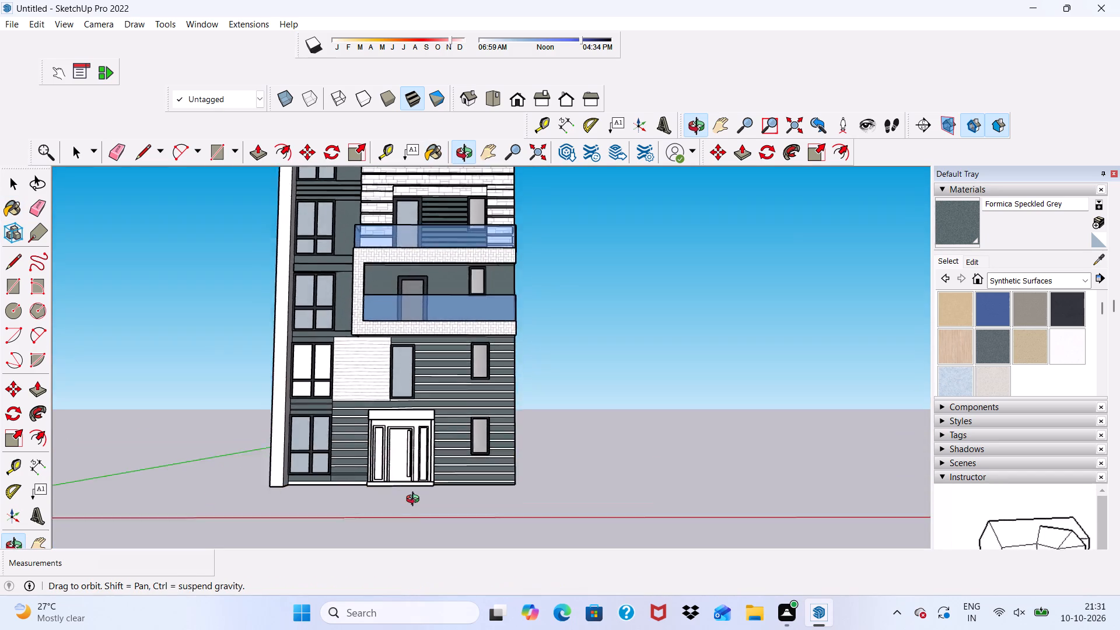
{"action": "middle_click_drag", "start_coordinate": [415, 501], "coordinate": [415, 511]}
Paint the front face of the entrance door's narrow recessed vertical strip with Formica Graystone.
{"action": "scroll", "coordinate": [401, 490], "scroll_direction": "up", "scroll_amount": 4}
{"action": "scroll", "coordinate": [437, 447], "scroll_direction": "up", "scroll_amount": 5}
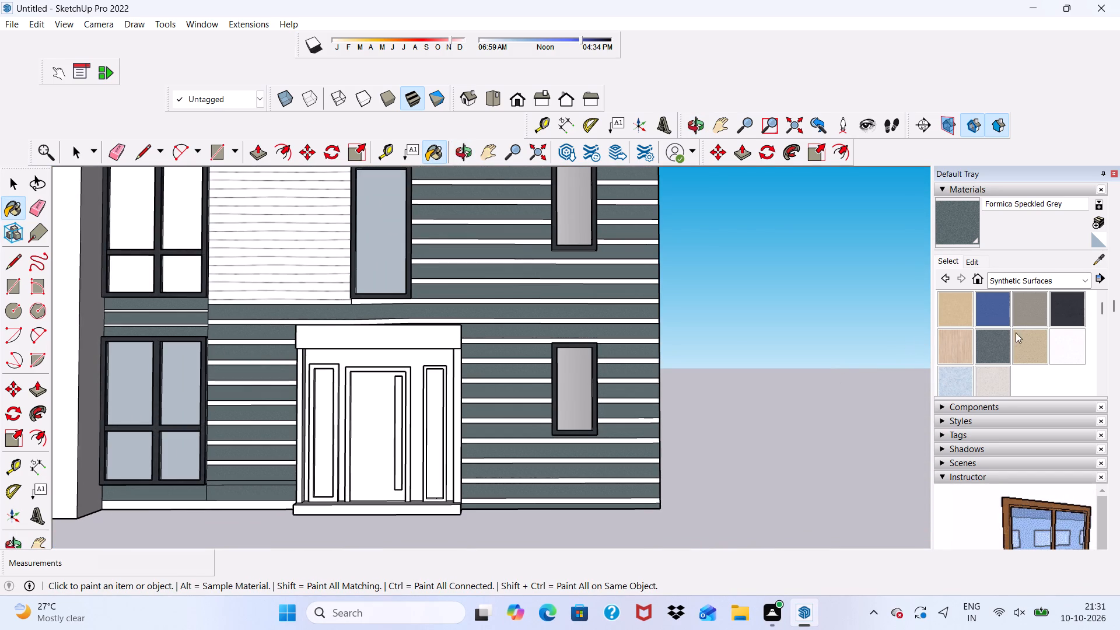
{"action": "left_click", "coordinate": [1028, 299]}
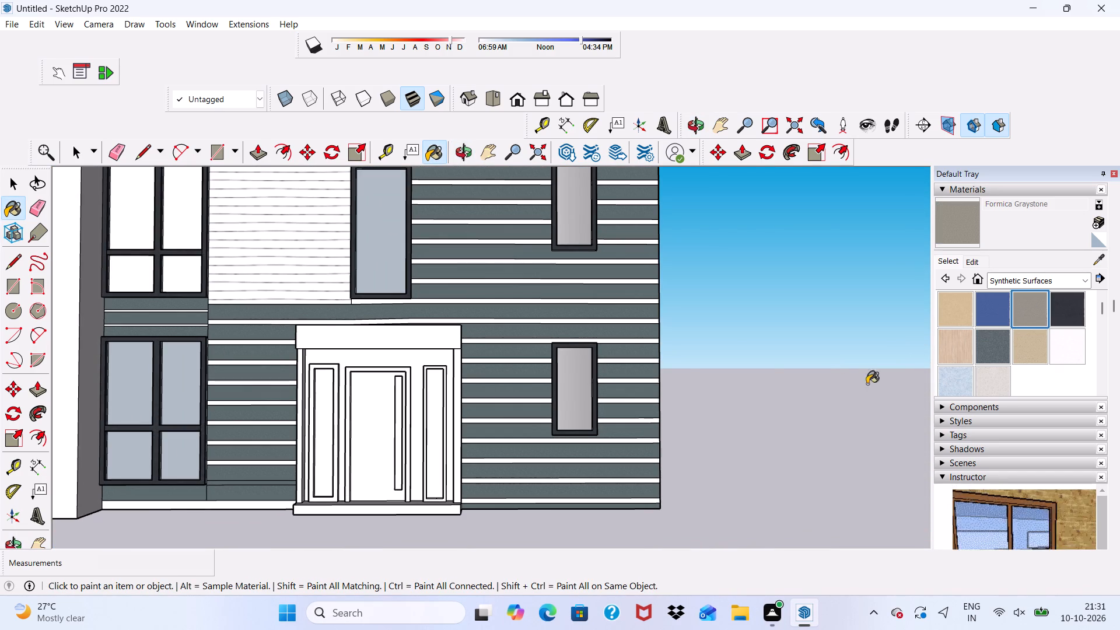
{"action": "scroll", "coordinate": [379, 465], "scroll_direction": "up", "scroll_amount": 8}
{"action": "scroll", "coordinate": [541, 360], "scroll_direction": "up", "scroll_amount": 4}
{"action": "left_click", "coordinate": [554, 339]}
Paint both long side faces of the door's recessed strip with Formica Graystone.
{"action": "scroll", "coordinate": [549, 339], "scroll_direction": "up", "scroll_amount": 4}
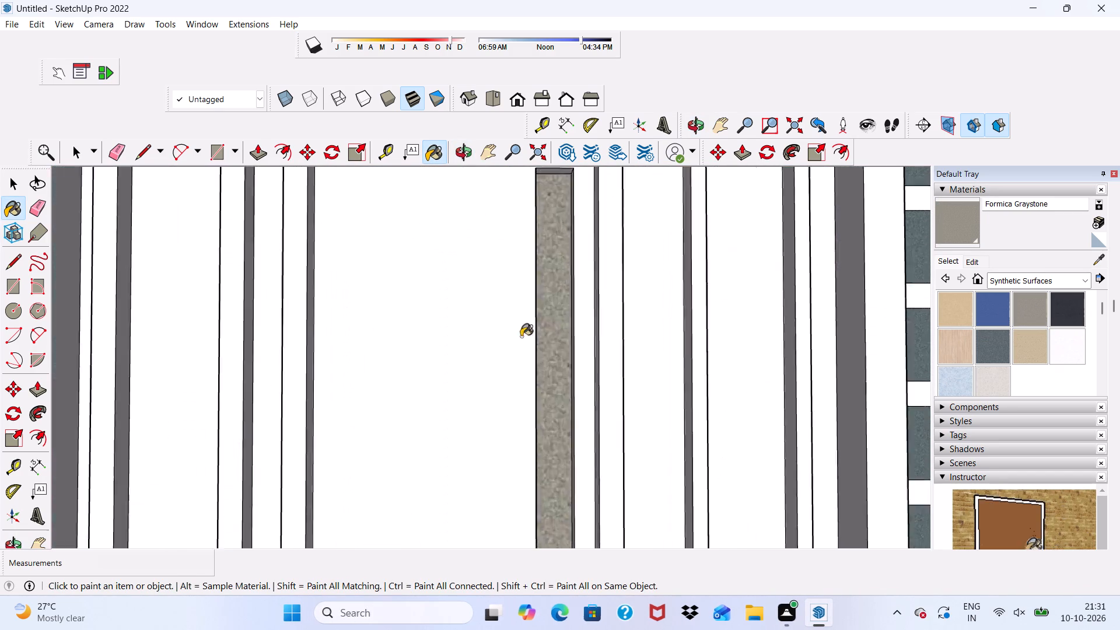
{"action": "middle_click_drag", "start_coordinate": [519, 339], "coordinate": [530, 360]}
{"action": "scroll", "coordinate": [505, 345], "scroll_direction": "up", "scroll_amount": 3}
{"action": "scroll", "coordinate": [595, 313], "scroll_direction": "up", "scroll_amount": 3}
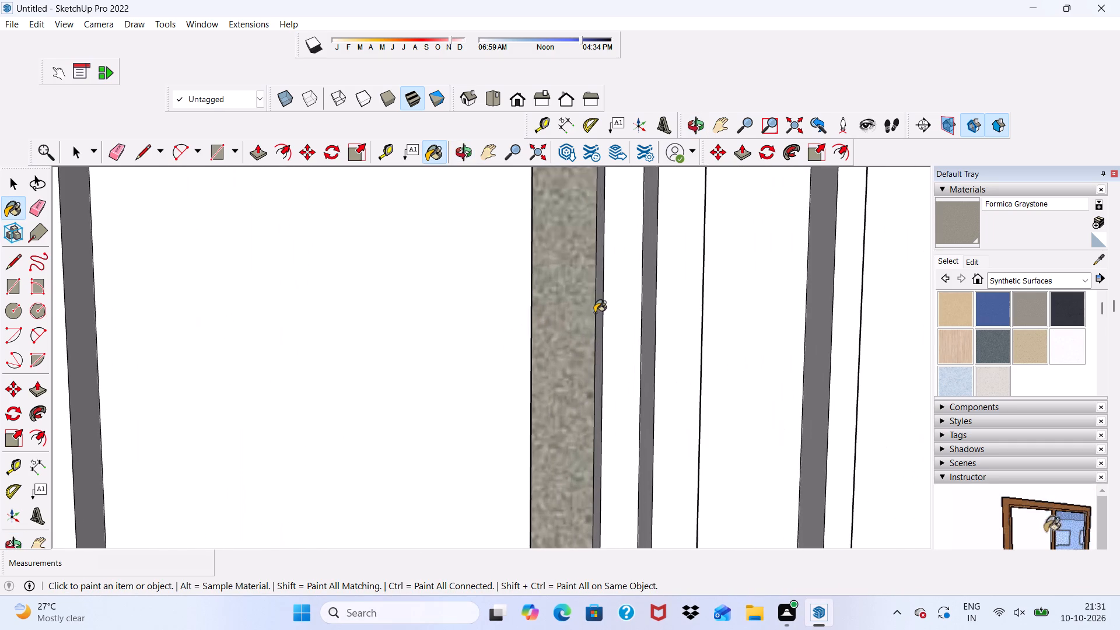
{"action": "middle_click_drag", "start_coordinate": [594, 313], "coordinate": [478, 355]}
{"action": "left_click", "coordinate": [504, 334]}
{"action": "middle_click_drag", "start_coordinate": [504, 341], "coordinate": [513, 341]}
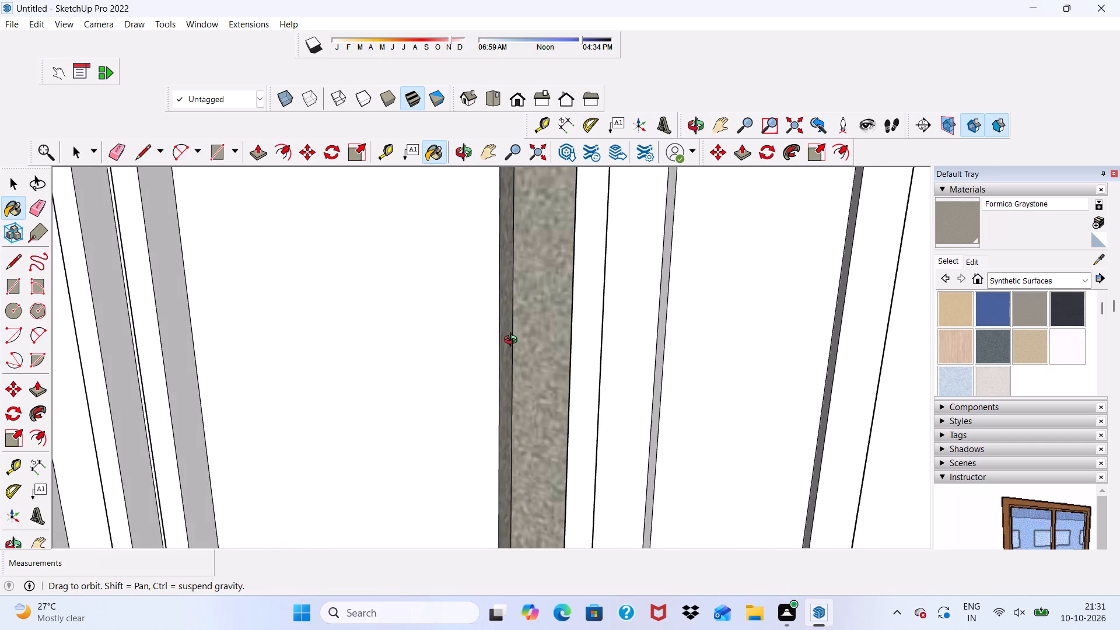
{"action": "middle_click_drag", "start_coordinate": [513, 341], "coordinate": [708, 323]}
{"action": "scroll", "coordinate": [416, 373], "scroll_direction": "up", "scroll_amount": 3}
{"action": "left_click_drag", "start_coordinate": [446, 352], "coordinate": [529, 334]}
{"action": "left_click", "coordinate": [577, 327]}
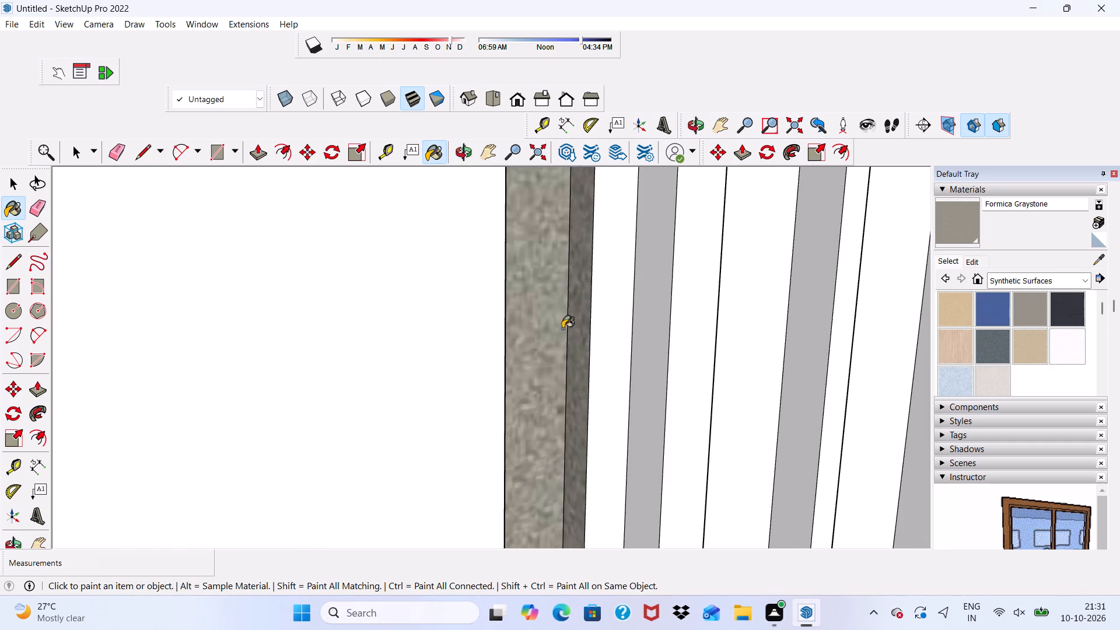
Paint the top and bottom end faces of the door's recessed strip with Formica Graystone.
{"action": "scroll", "coordinate": [517, 331], "scroll_direction": "down", "scroll_amount": 11}
{"action": "middle_click_drag", "start_coordinate": [515, 356], "coordinate": [516, 292]}
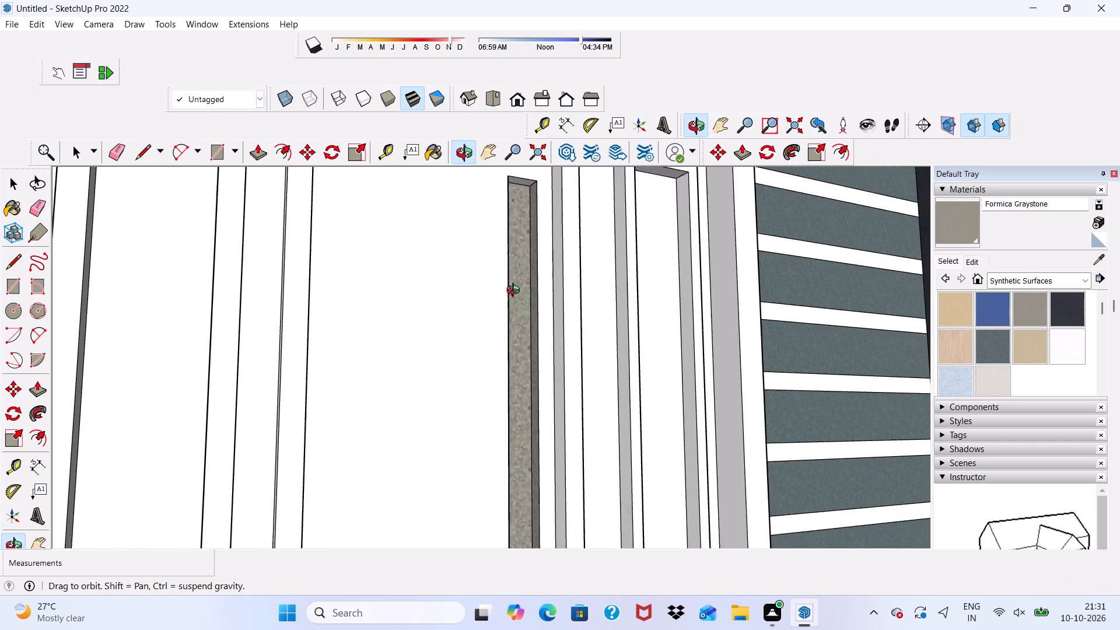
{"action": "middle_click_drag", "start_coordinate": [516, 292], "coordinate": [506, 260]}
{"action": "scroll", "coordinate": [527, 189], "scroll_direction": "up", "scroll_amount": 4}
{"action": "left_click", "coordinate": [521, 181]}
{"action": "scroll", "coordinate": [507, 202], "scroll_direction": "down", "scroll_amount": 4}
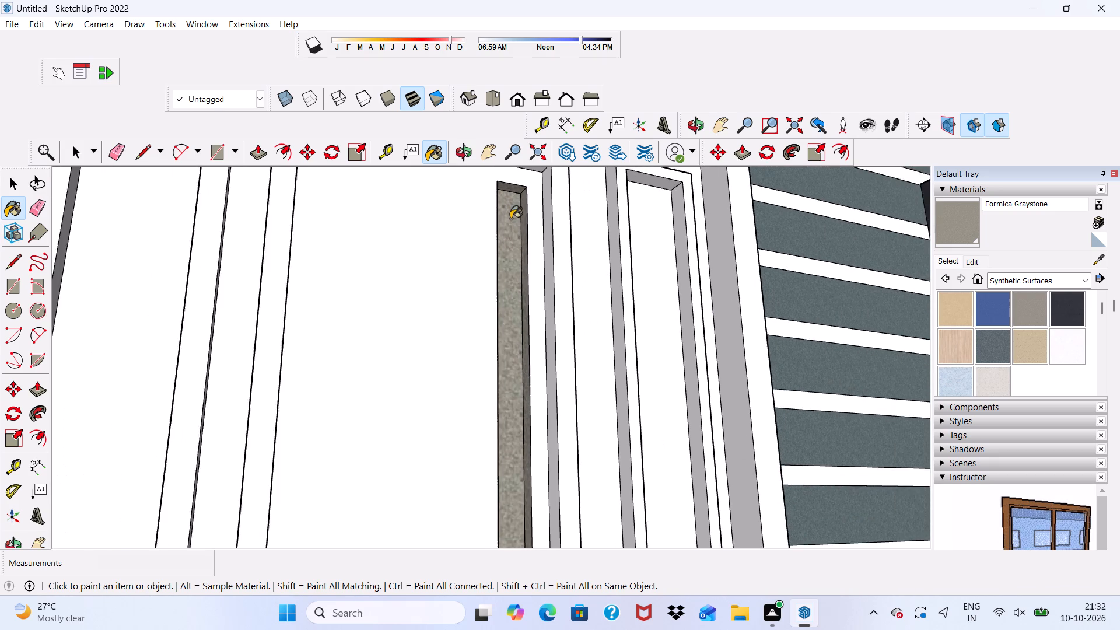
{"action": "middle_click_drag", "start_coordinate": [510, 219], "coordinate": [512, 351]}
{"action": "scroll", "coordinate": [484, 279], "scroll_direction": "down", "scroll_amount": 7}
{"action": "scroll", "coordinate": [538, 450], "scroll_direction": "up", "scroll_amount": 7}
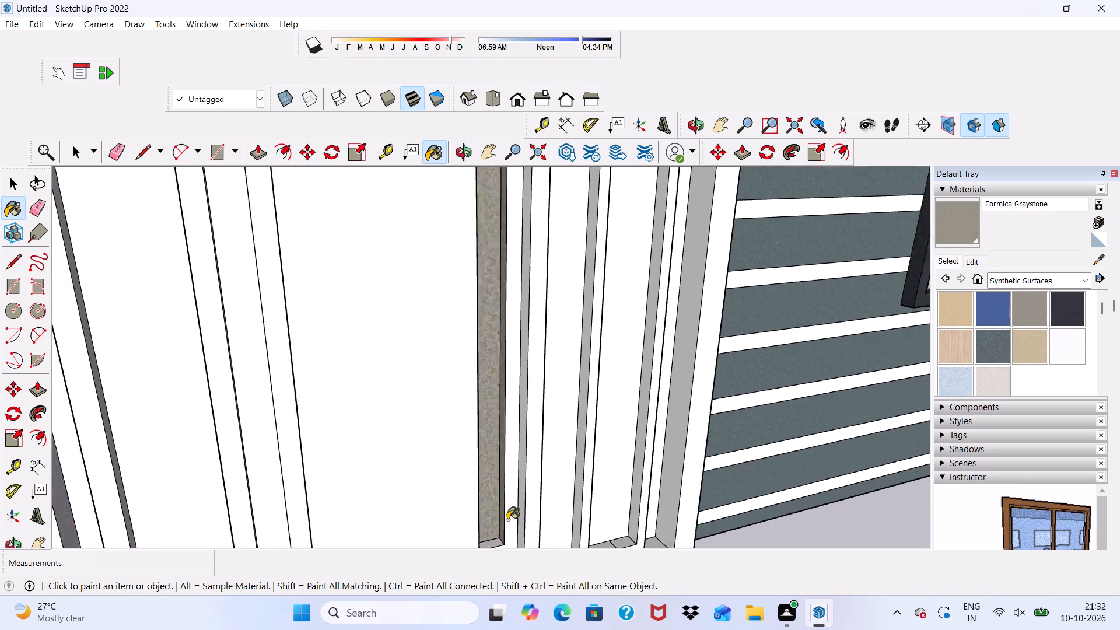
{"action": "scroll", "coordinate": [508, 520], "scroll_direction": "up", "scroll_amount": 3}
{"action": "scroll", "coordinate": [404, 420], "scroll_direction": "down", "scroll_amount": 5}
{"action": "scroll", "coordinate": [467, 530], "scroll_direction": "up", "scroll_amount": 5}
{"action": "left_click", "coordinate": [464, 515]}
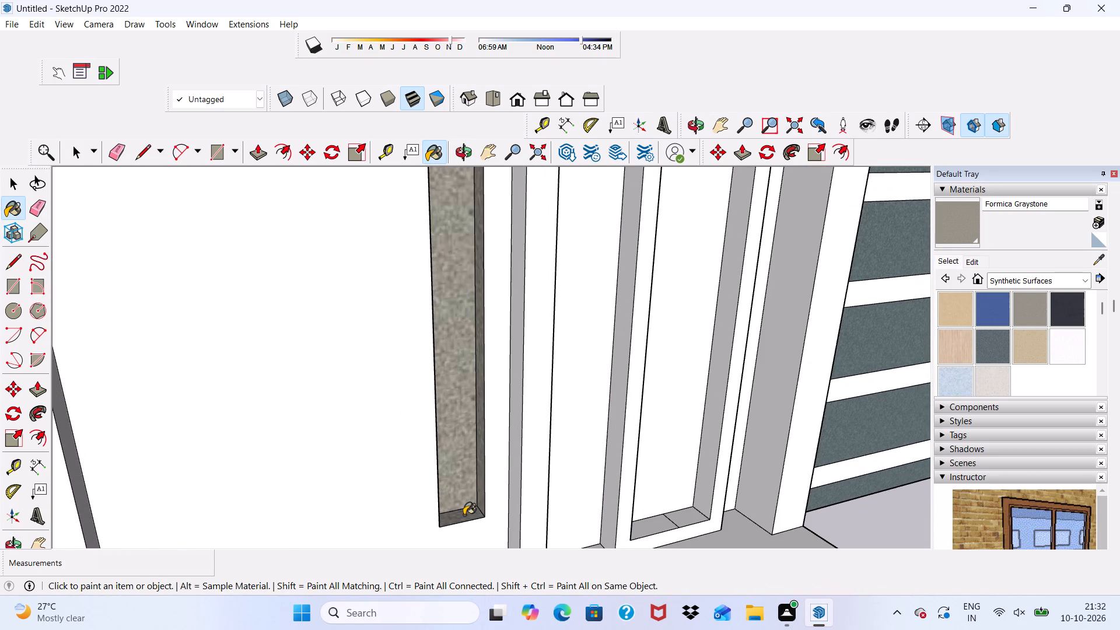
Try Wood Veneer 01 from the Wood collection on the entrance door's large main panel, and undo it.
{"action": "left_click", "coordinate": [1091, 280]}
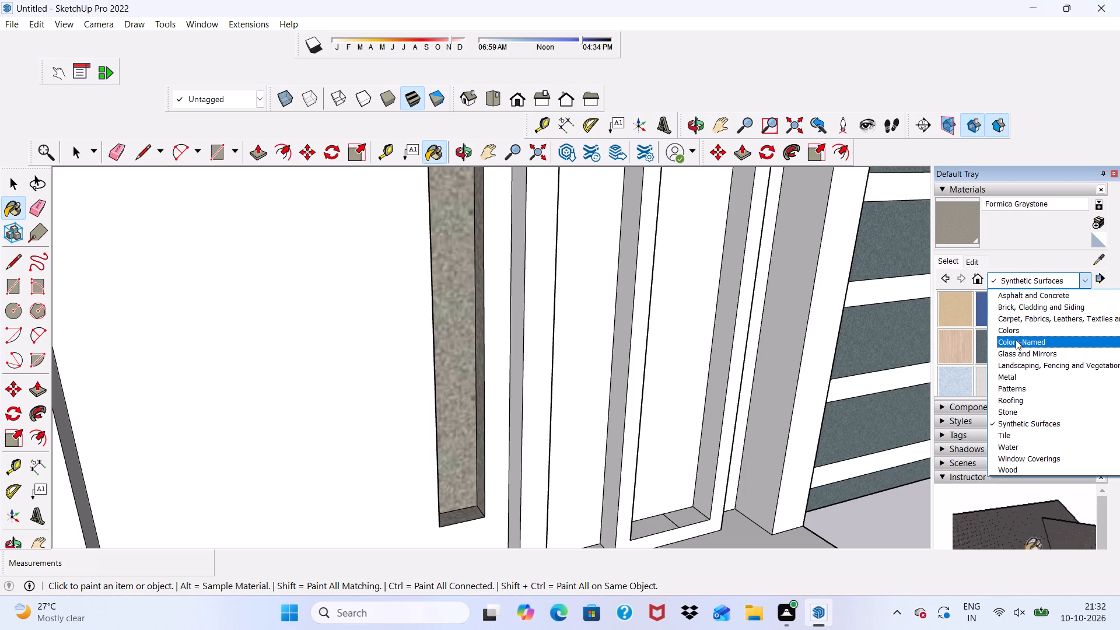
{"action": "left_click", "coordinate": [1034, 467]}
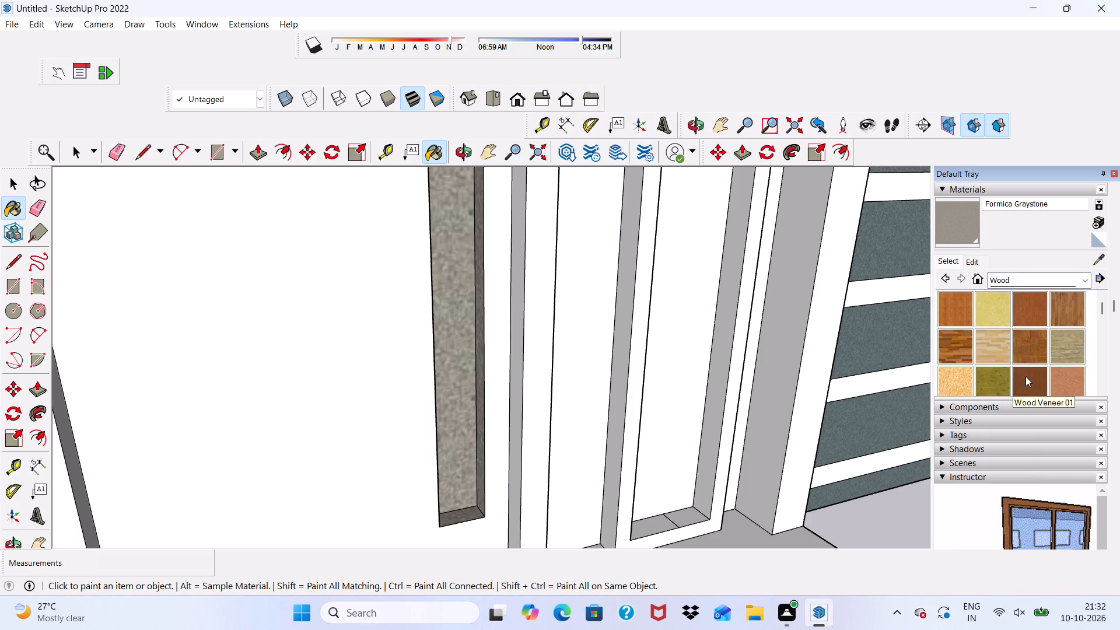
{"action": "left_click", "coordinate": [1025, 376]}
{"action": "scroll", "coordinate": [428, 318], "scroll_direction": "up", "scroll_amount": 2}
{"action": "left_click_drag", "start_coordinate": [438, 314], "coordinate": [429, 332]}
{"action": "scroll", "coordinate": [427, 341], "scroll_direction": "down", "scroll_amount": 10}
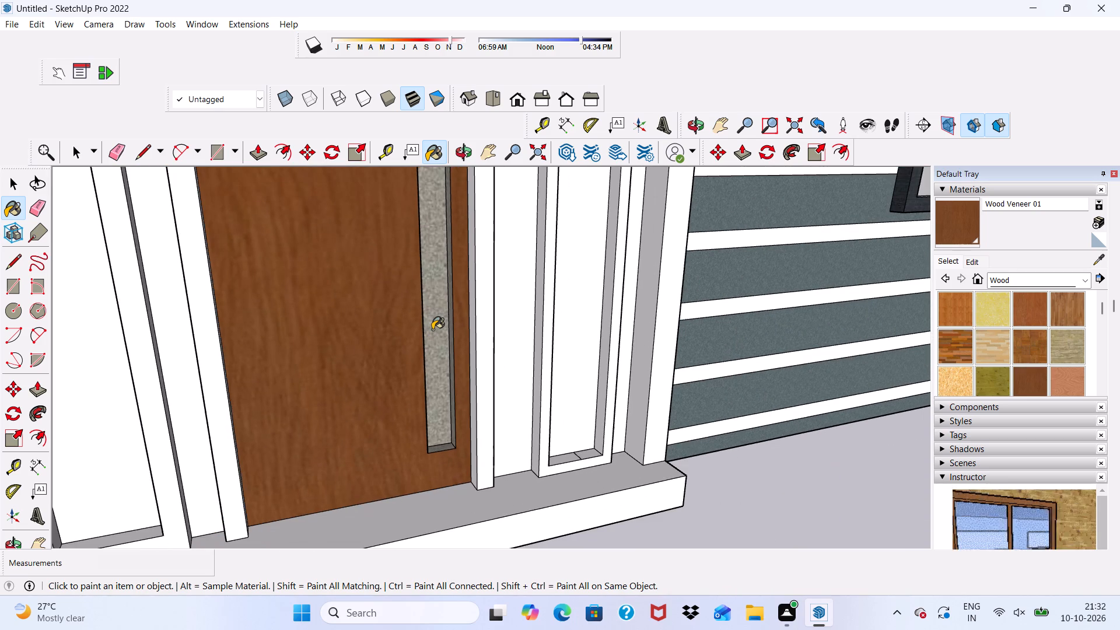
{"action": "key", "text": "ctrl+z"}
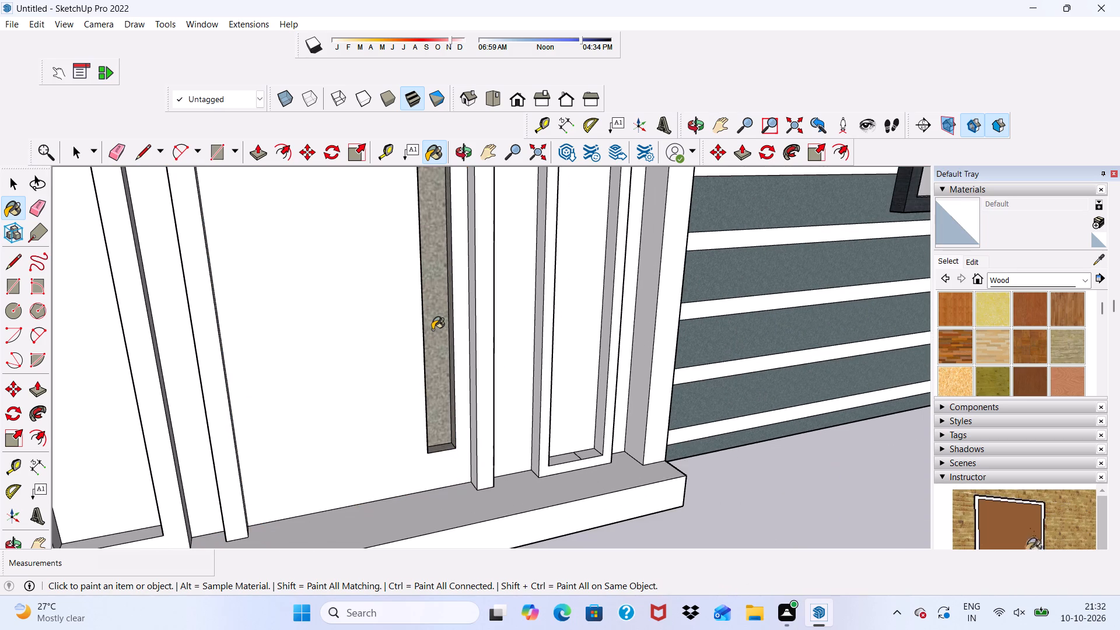
Paint the front and top faces of the frame of the sidelight left of the entrance door with Wood Veneer 01.
{"action": "scroll", "coordinate": [426, 355], "scroll_direction": "down", "scroll_amount": 14}
{"action": "scroll", "coordinate": [313, 246], "scroll_direction": "up", "scroll_amount": 5}
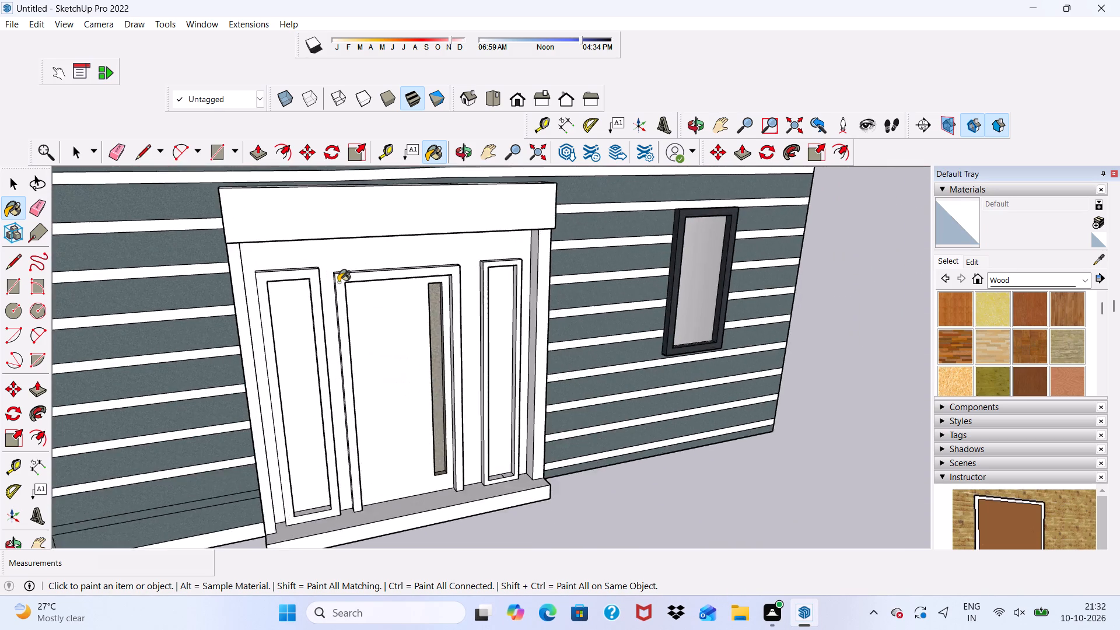
{"action": "scroll", "coordinate": [338, 282], "scroll_direction": "up", "scroll_amount": 4}
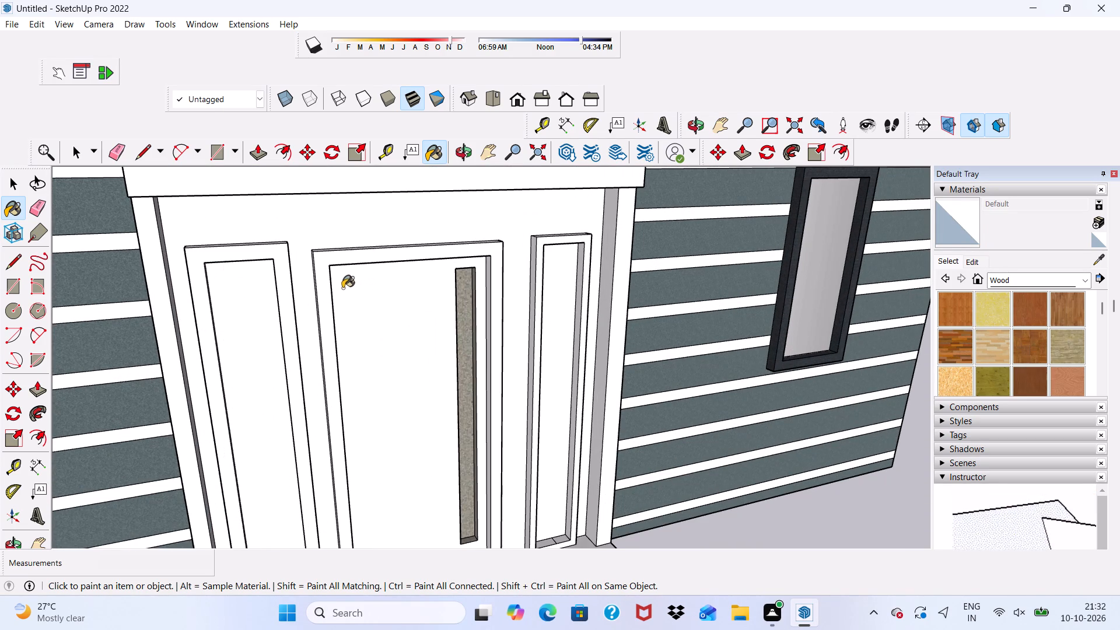
{"action": "left_click", "coordinate": [220, 256]}
{"action": "scroll", "coordinate": [215, 299], "scroll_direction": "up", "scroll_amount": 4}
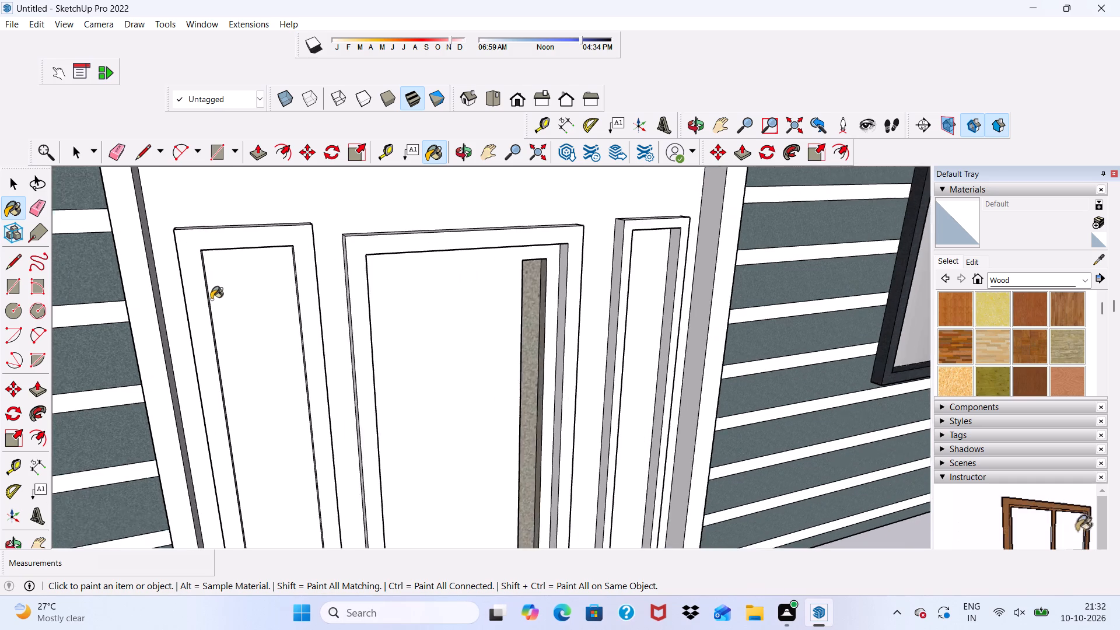
{"action": "left_click", "coordinate": [196, 262]}
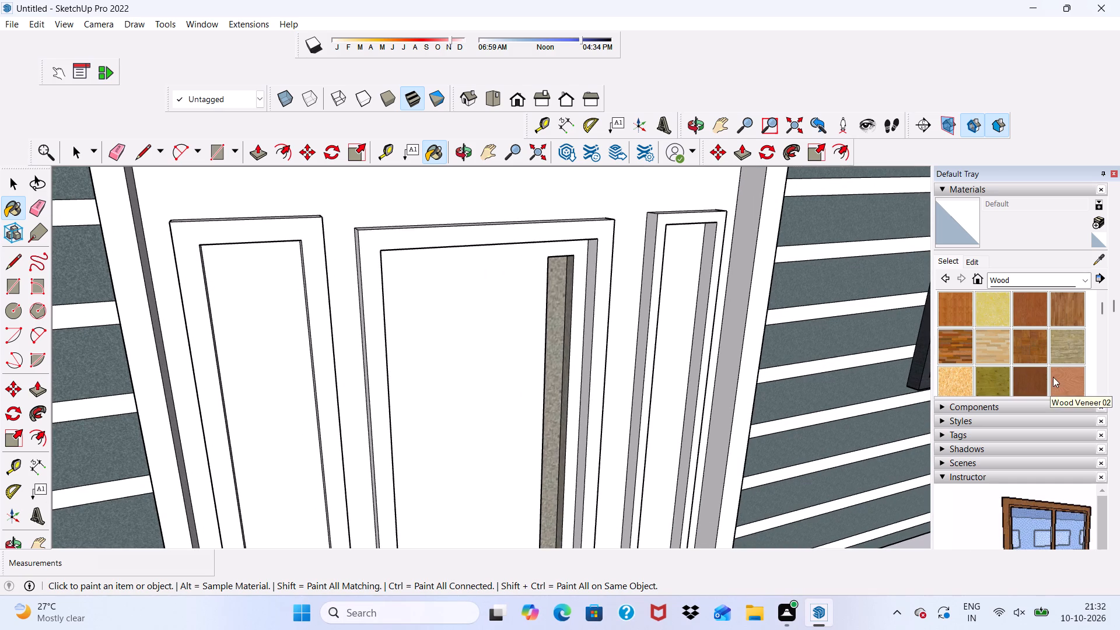
{"action": "left_click", "coordinate": [1027, 376]}
{"action": "scroll", "coordinate": [637, 319], "scroll_direction": "up", "scroll_amount": 4}
{"action": "scroll", "coordinate": [253, 300], "scroll_direction": "down", "scroll_amount": 10}
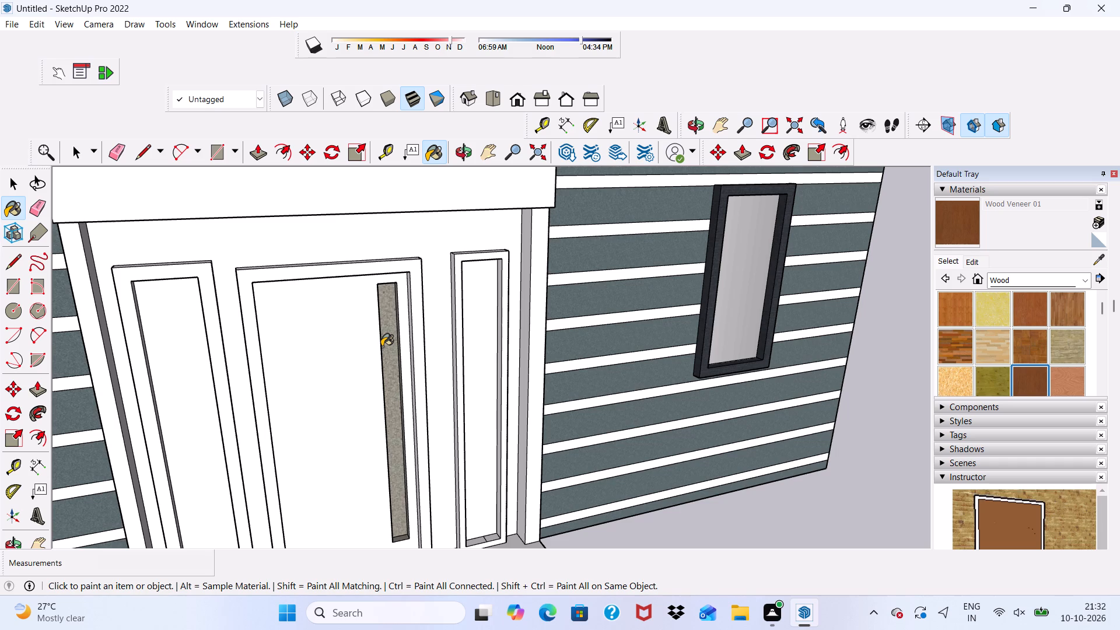
{"action": "left_click", "coordinate": [136, 314]}
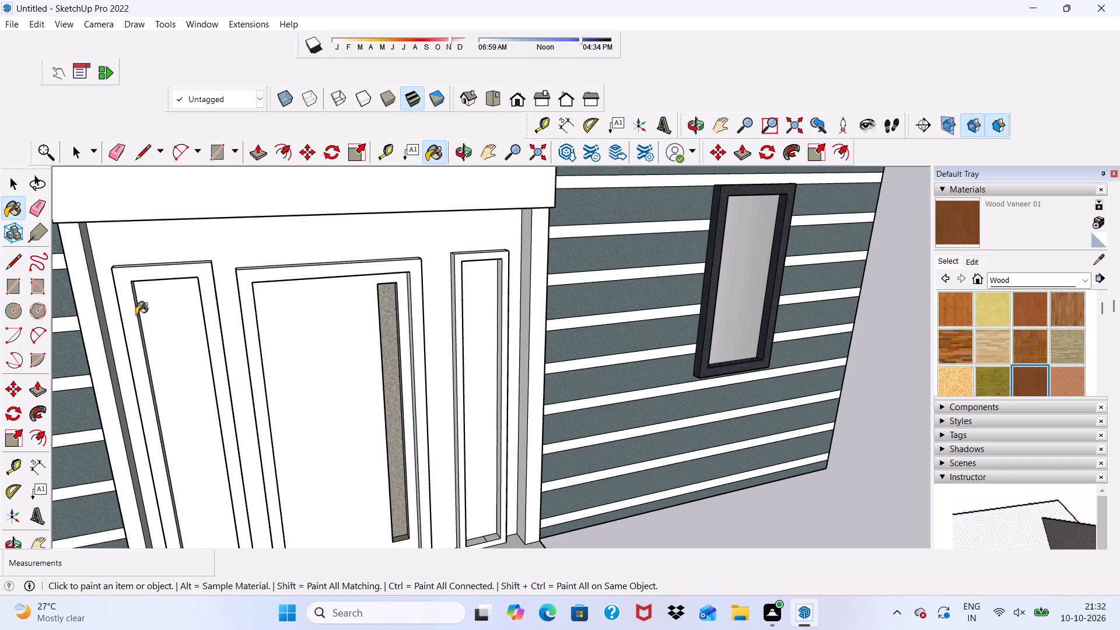
{"action": "scroll", "coordinate": [128, 292], "scroll_direction": "up", "scroll_amount": 5}
{"action": "middle_click_drag", "start_coordinate": [155, 297], "coordinate": [202, 406]}
{"action": "scroll", "coordinate": [202, 406], "scroll_direction": "up", "scroll_amount": 5}
{"action": "left_click", "coordinate": [202, 406]}
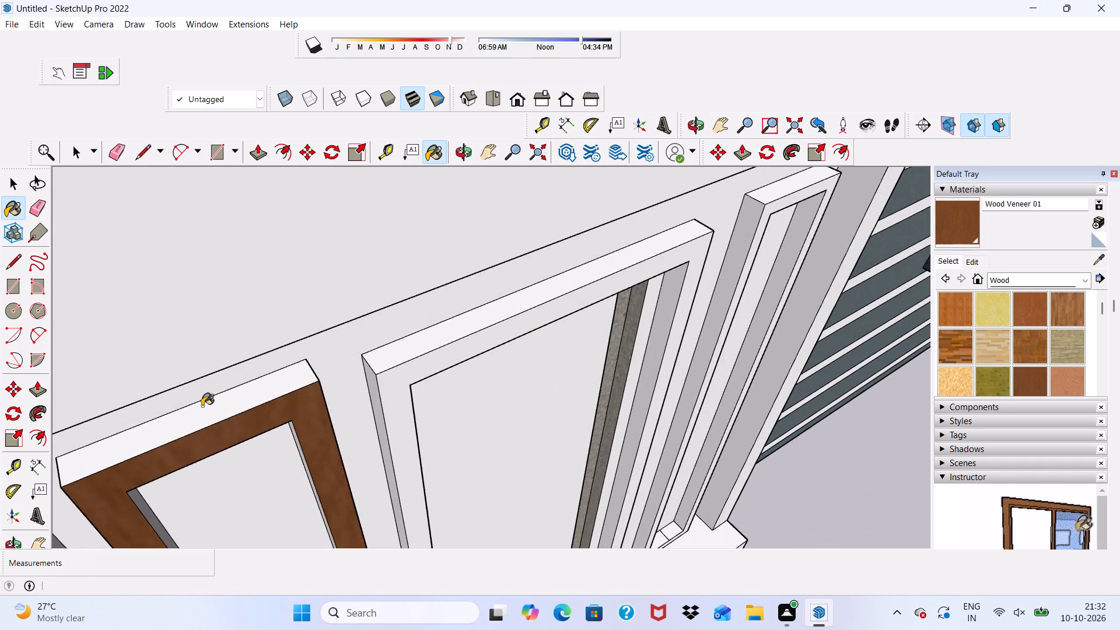
Paint the left sidelight frame's outer side face toward the door and both inner side faces with Wood Veneer 01.
{"action": "scroll", "coordinate": [202, 408], "scroll_direction": "down", "scroll_amount": 2}
{"action": "middle_click_drag", "start_coordinate": [272, 469], "coordinate": [0, 346]}
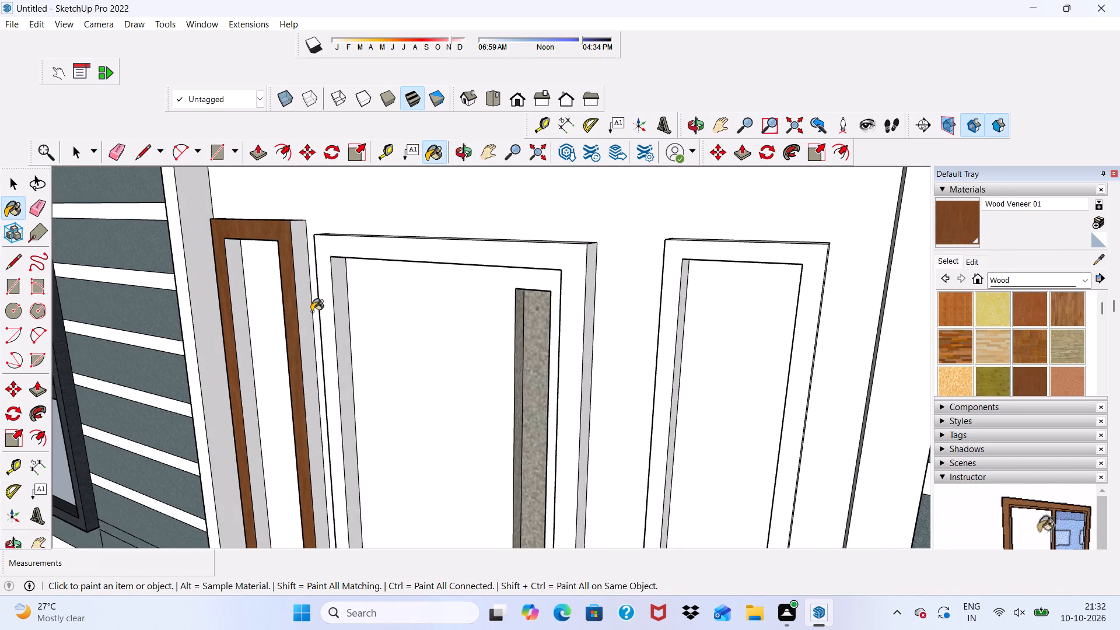
{"action": "scroll", "coordinate": [307, 310], "scroll_direction": "up", "scroll_amount": 4}
{"action": "left_click", "coordinate": [307, 310]}
{"action": "scroll", "coordinate": [180, 320], "scroll_direction": "up", "scroll_amount": 4}
{"action": "left_click", "coordinate": [212, 307]}
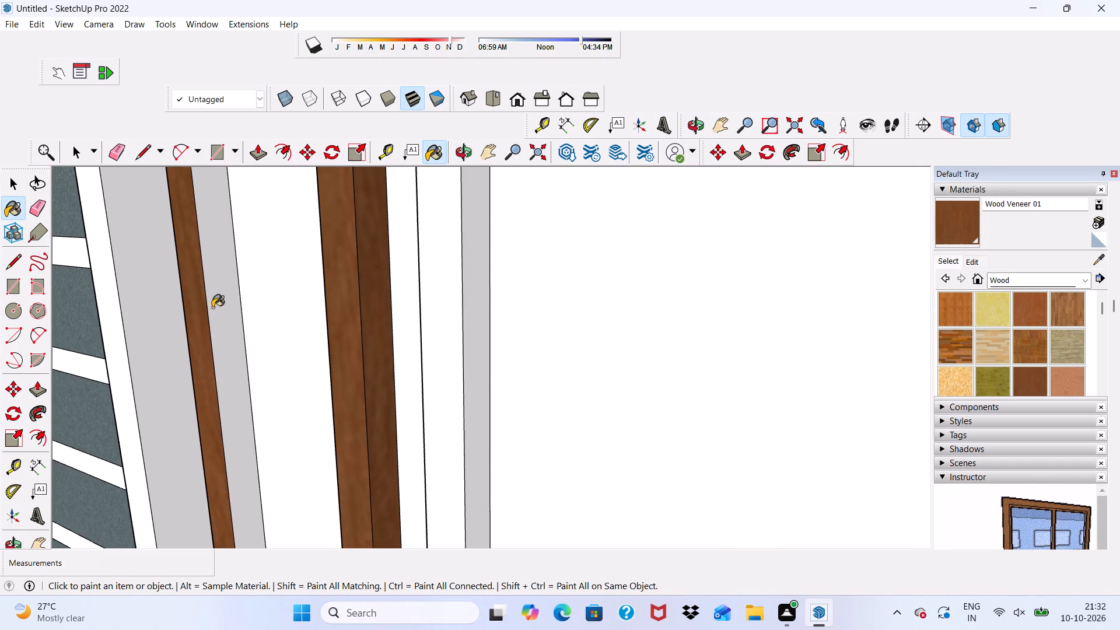
{"action": "scroll", "coordinate": [202, 311], "scroll_direction": "down", "scroll_amount": 3}
{"action": "middle_click_drag", "start_coordinate": [205, 314], "coordinate": [447, 289]}
{"action": "scroll", "coordinate": [360, 305], "scroll_direction": "up", "scroll_amount": 2}
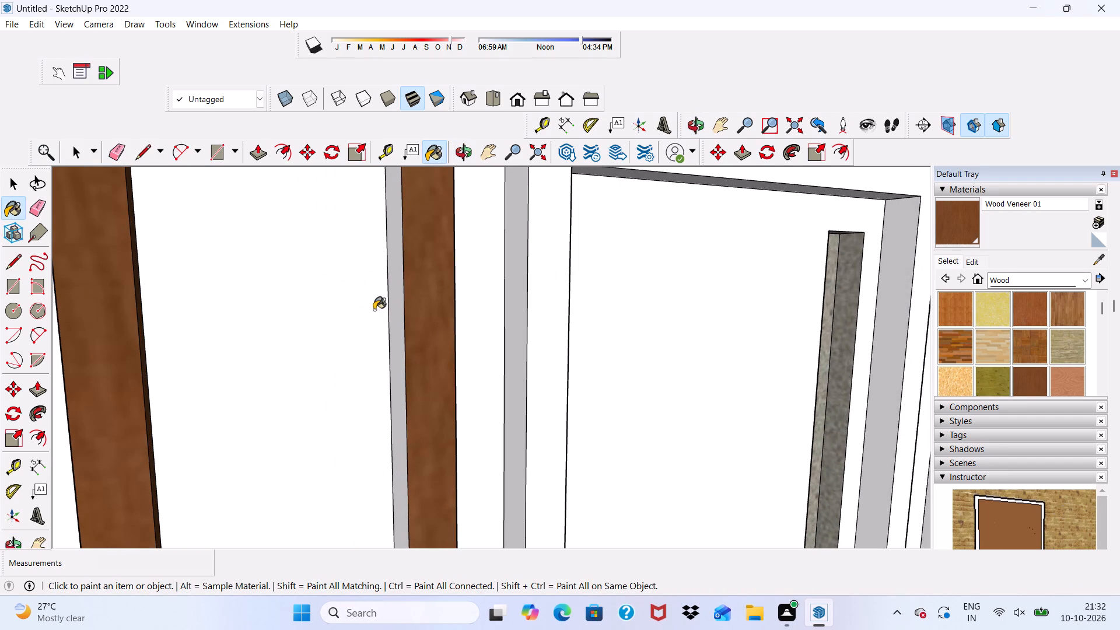
{"action": "scroll", "coordinate": [372, 310], "scroll_direction": "up", "scroll_amount": 2}
{"action": "left_click", "coordinate": [407, 301]}
Paint the underside of the left sidelight frame's top rail and its outer side face away from the door with Wood Veneer 01.
{"action": "scroll", "coordinate": [400, 309], "scroll_direction": "down", "scroll_amount": 4}
{"action": "scroll", "coordinate": [333, 309], "scroll_direction": "down", "scroll_amount": 4}
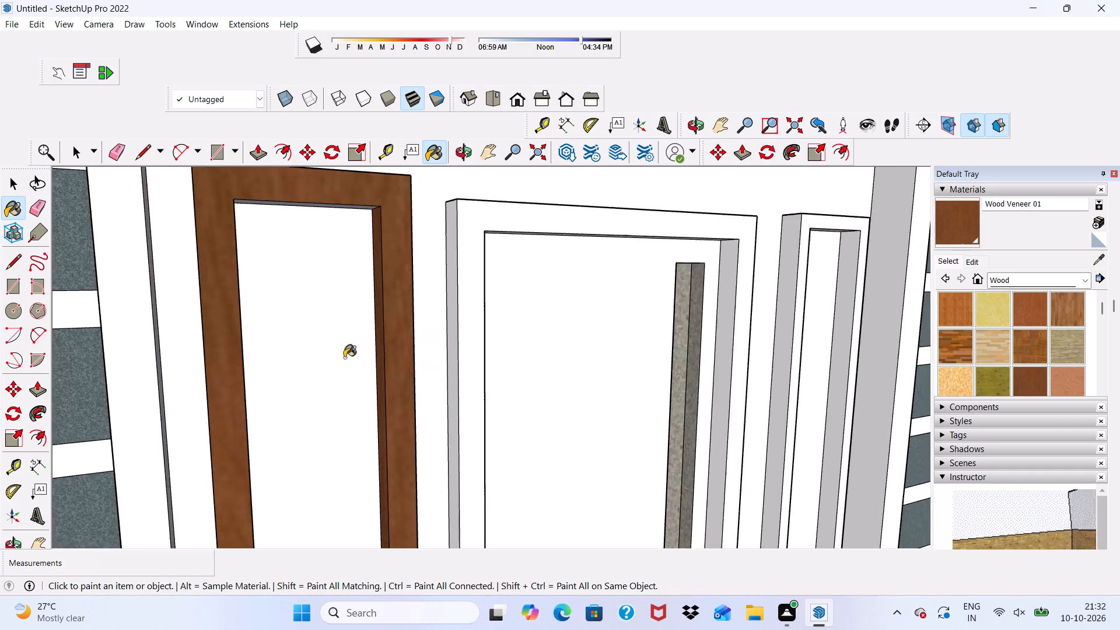
{"action": "scroll", "coordinate": [344, 358], "scroll_direction": "down", "scroll_amount": 3}
{"action": "middle_click_drag", "start_coordinate": [347, 341], "coordinate": [212, 183]}
{"action": "scroll", "coordinate": [251, 269], "scroll_direction": "up", "scroll_amount": 5}
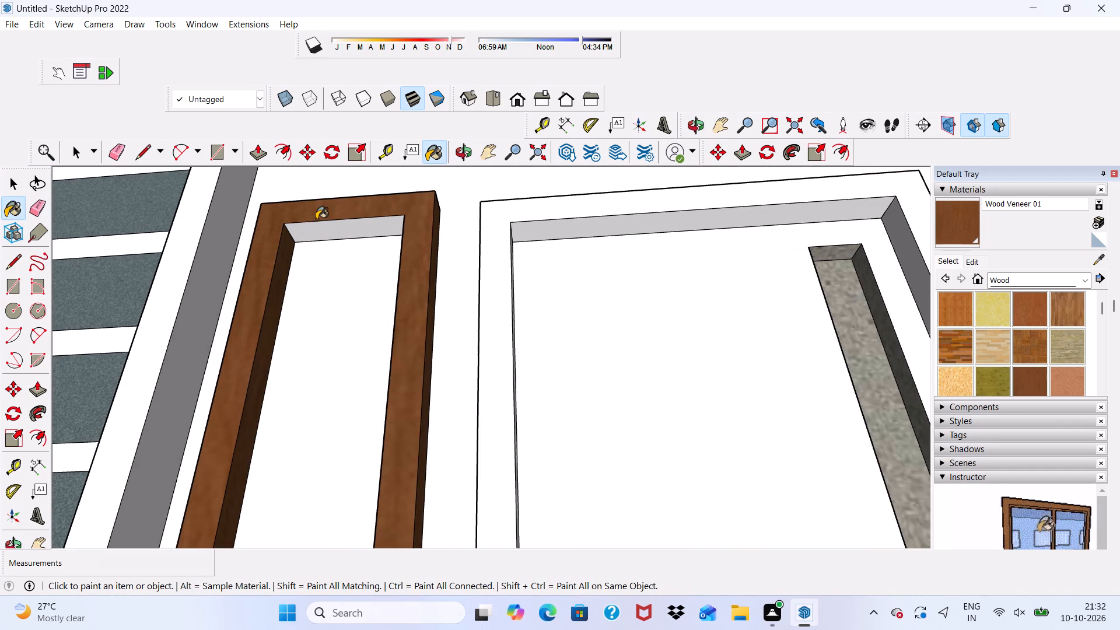
{"action": "left_click", "coordinate": [317, 231]}
{"action": "scroll", "coordinate": [291, 269], "scroll_direction": "down", "scroll_amount": 3}
{"action": "middle_click_drag", "start_coordinate": [297, 300], "coordinate": [420, 359]}
{"action": "scroll", "coordinate": [305, 303], "scroll_direction": "down", "scroll_amount": 1}
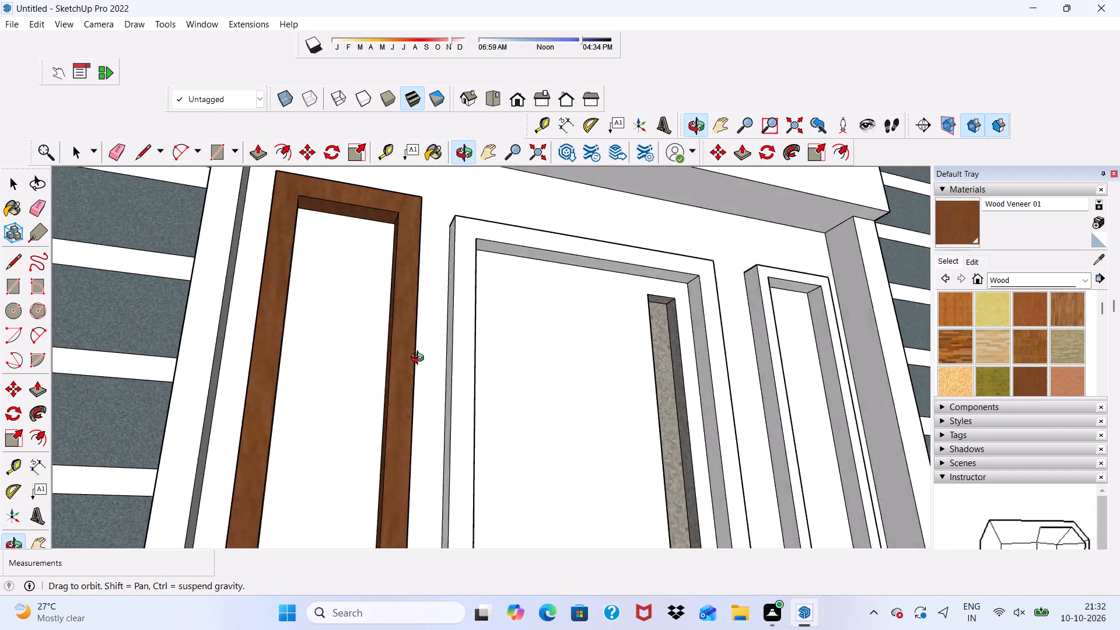
{"action": "middle_click_drag", "start_coordinate": [420, 359], "coordinate": [470, 456]}
{"action": "scroll", "coordinate": [321, 350], "scroll_direction": "up", "scroll_amount": 5}
{"action": "left_click", "coordinate": [285, 319]}
Paint the right sidelight frame's front, top, outer side away from the door and inner face nearest the door with Wood Veneer 01.
{"action": "scroll", "coordinate": [285, 319], "scroll_direction": "down", "scroll_amount": 5}
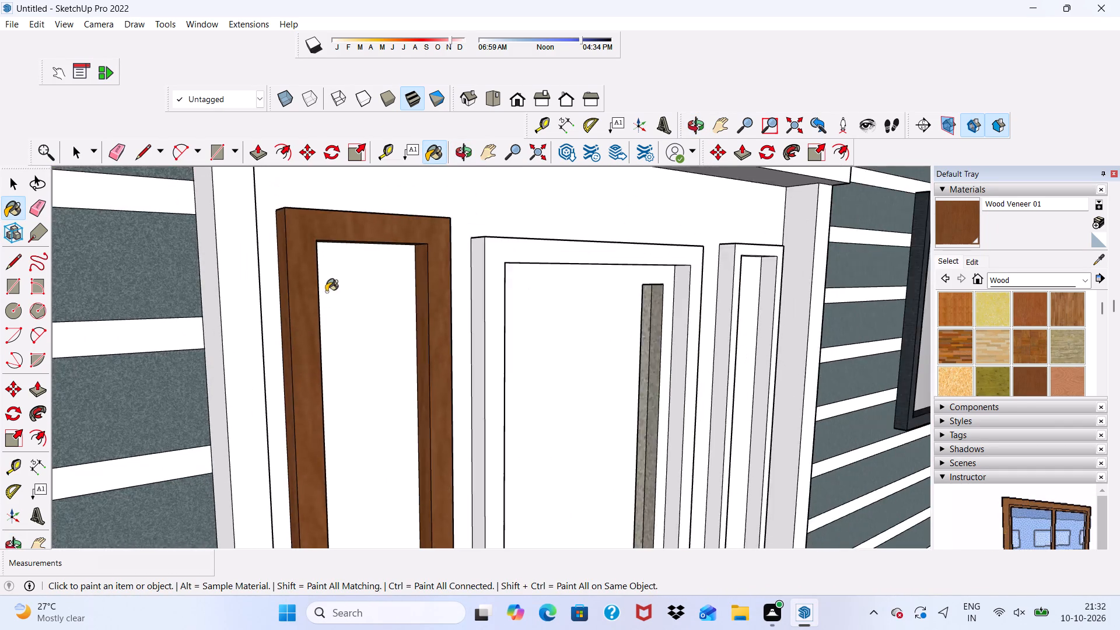
{"action": "scroll", "coordinate": [326, 292], "scroll_direction": "down", "scroll_amount": 4}
{"action": "middle_click_drag", "start_coordinate": [355, 316], "coordinate": [32, 355]}
{"action": "scroll", "coordinate": [299, 289], "scroll_direction": "down", "scroll_amount": 3}
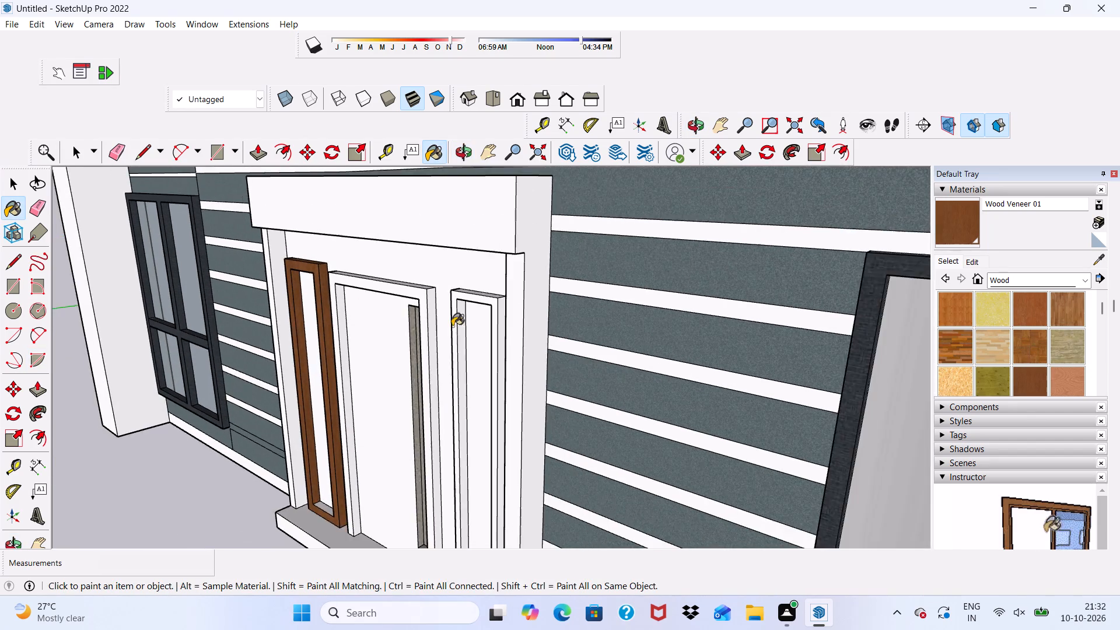
{"action": "scroll", "coordinate": [467, 328], "scroll_direction": "up", "scroll_amount": 4}
{"action": "scroll", "coordinate": [478, 278], "scroll_direction": "up", "scroll_amount": 4}
{"action": "left_click", "coordinate": [481, 293]}
{"action": "scroll", "coordinate": [504, 307], "scroll_direction": "up", "scroll_amount": 8}
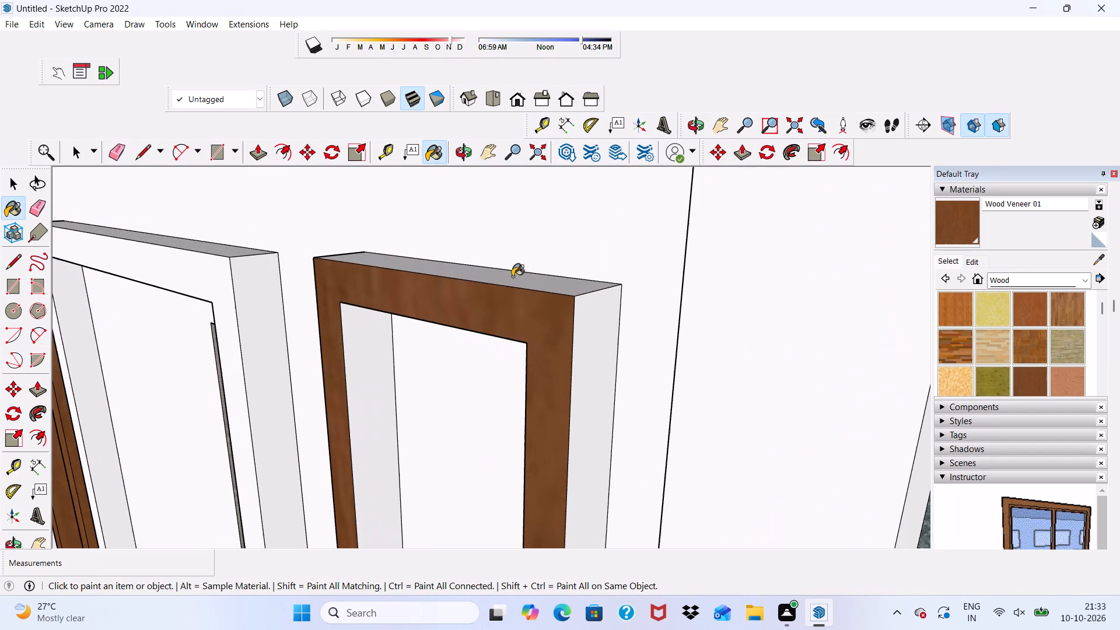
{"action": "scroll", "coordinate": [512, 276], "scroll_direction": "up", "scroll_amount": 1}
{"action": "left_click", "coordinate": [512, 276]}
{"action": "left_click", "coordinate": [589, 345]}
{"action": "scroll", "coordinate": [423, 374], "scroll_direction": "up", "scroll_amount": 3}
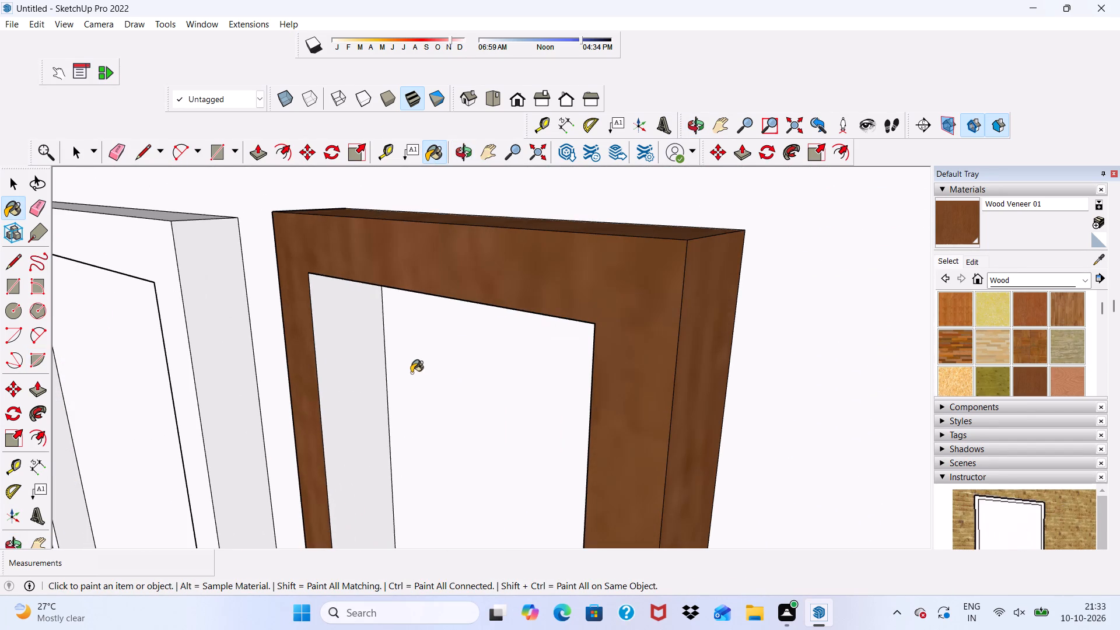
{"action": "left_click", "coordinate": [338, 373]}
Paint the right sidelight frame's top-rail underside, remaining inner side face and outer side toward the door with Wood Veneer 01.
{"action": "scroll", "coordinate": [338, 373], "scroll_direction": "down", "scroll_amount": 4}
{"action": "middle_click_drag", "start_coordinate": [337, 387], "coordinate": [557, 205]}
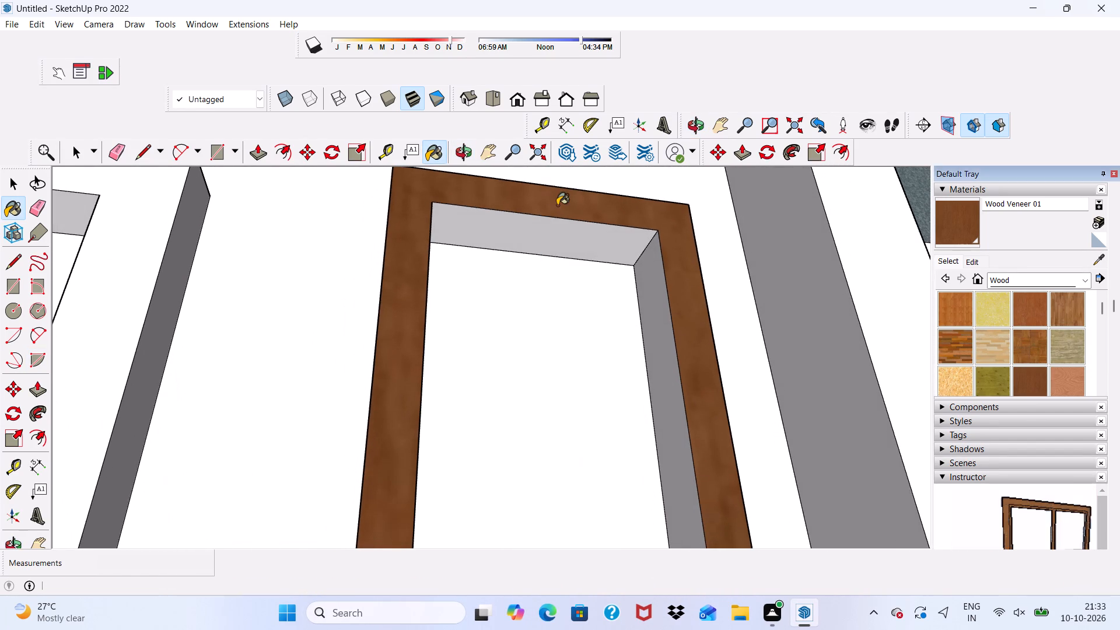
{"action": "left_click", "coordinate": [555, 221]}
{"action": "left_click", "coordinate": [653, 321]}
{"action": "scroll", "coordinate": [437, 314], "scroll_direction": "down", "scroll_amount": 4}
{"action": "middle_click_drag", "start_coordinate": [432, 320], "coordinate": [461, 344]}
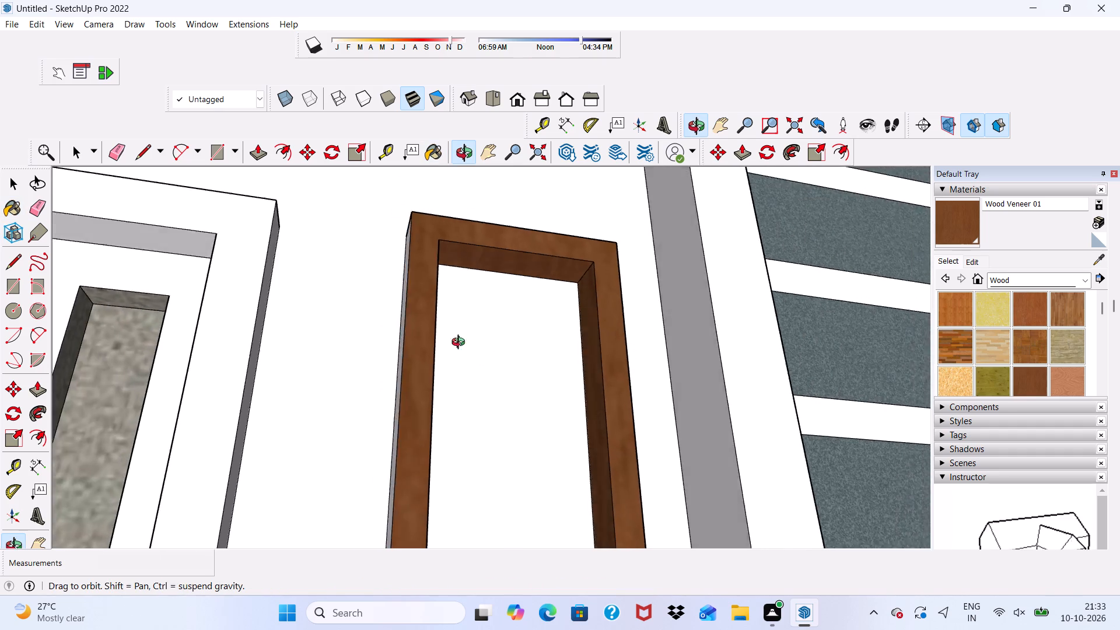
{"action": "middle_click_drag", "start_coordinate": [461, 344], "coordinate": [554, 393]}
{"action": "scroll", "coordinate": [508, 383], "scroll_direction": "up", "scroll_amount": 4}
{"action": "left_click", "coordinate": [425, 344]}
Examine the painted sidelight frames and the entrance as a whole from several angles.
{"action": "scroll", "coordinate": [402, 320], "scroll_direction": "down", "scroll_amount": 5}
{"action": "scroll", "coordinate": [384, 258], "scroll_direction": "down", "scroll_amount": 5}
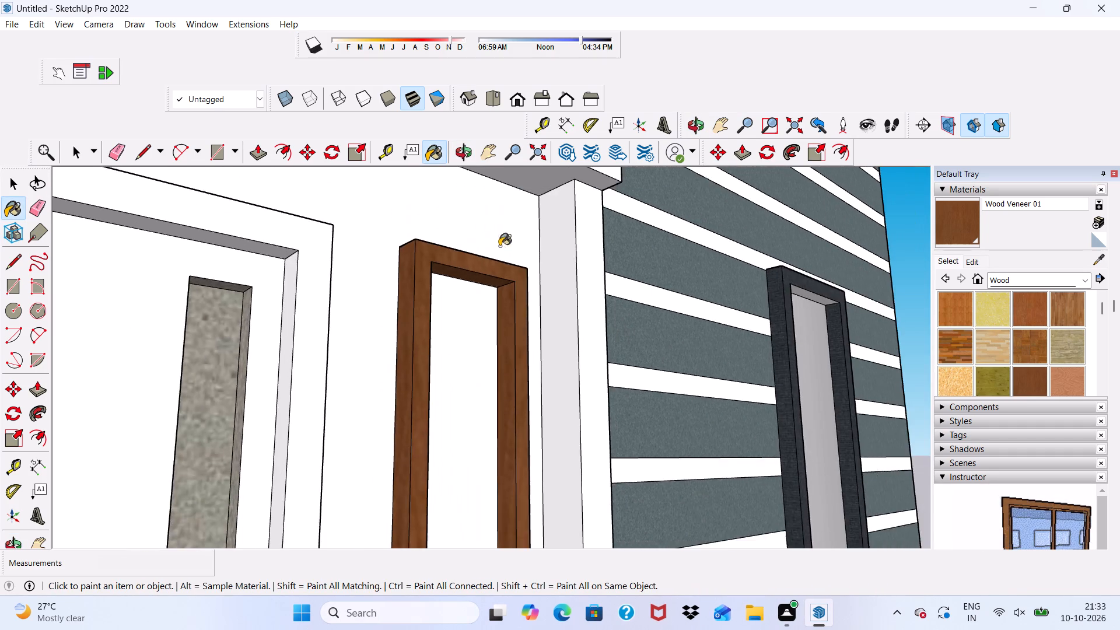
{"action": "scroll", "coordinate": [499, 246], "scroll_direction": "down", "scroll_amount": 3}
{"action": "middle_click_drag", "start_coordinate": [510, 297], "coordinate": [114, 378]}
{"action": "scroll", "coordinate": [374, 346], "scroll_direction": "down", "scroll_amount": 1}
{"action": "scroll", "coordinate": [220, 379], "scroll_direction": "up", "scroll_amount": 5}
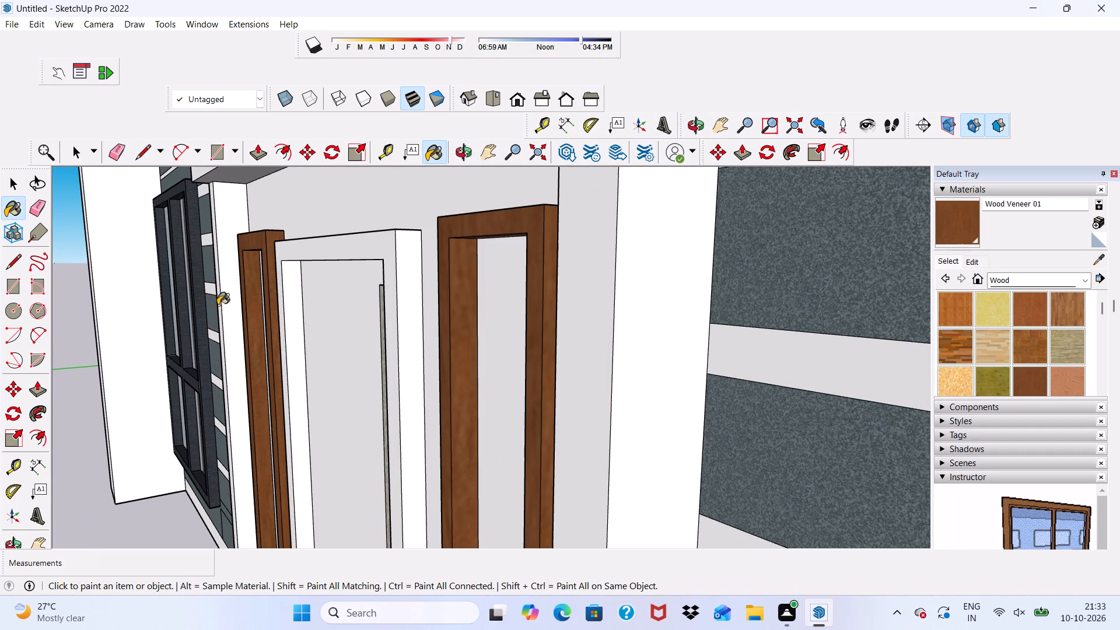
{"action": "middle_click_drag", "start_coordinate": [223, 305], "coordinate": [415, 358]}
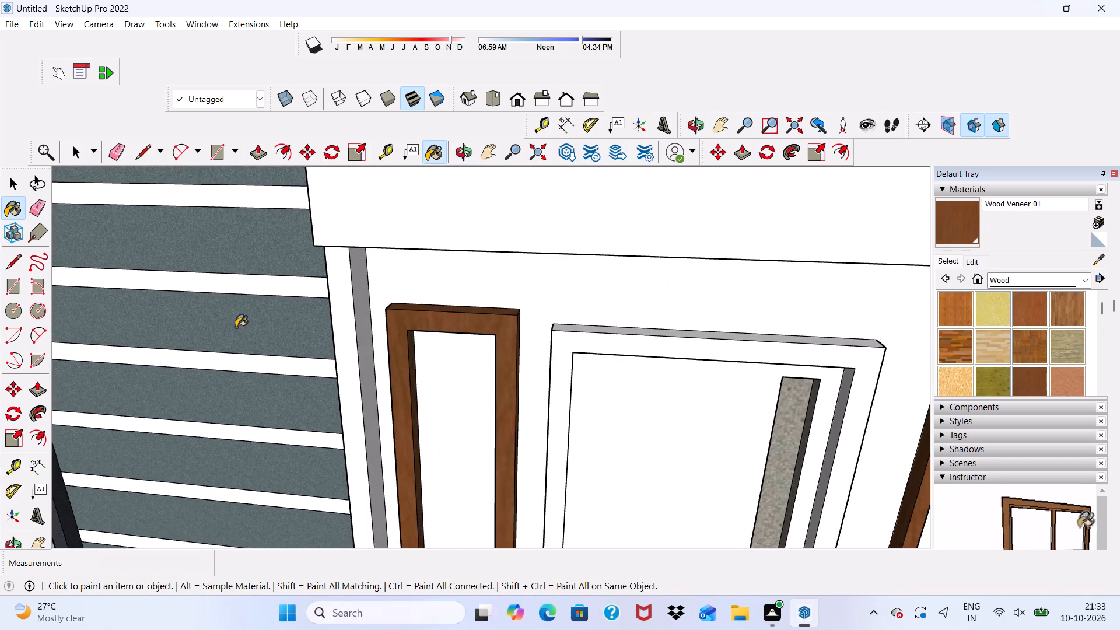
{"action": "scroll", "coordinate": [236, 327], "scroll_direction": "down", "scroll_amount": 13}
{"action": "scroll", "coordinate": [307, 305], "scroll_direction": "down", "scroll_amount": 4}
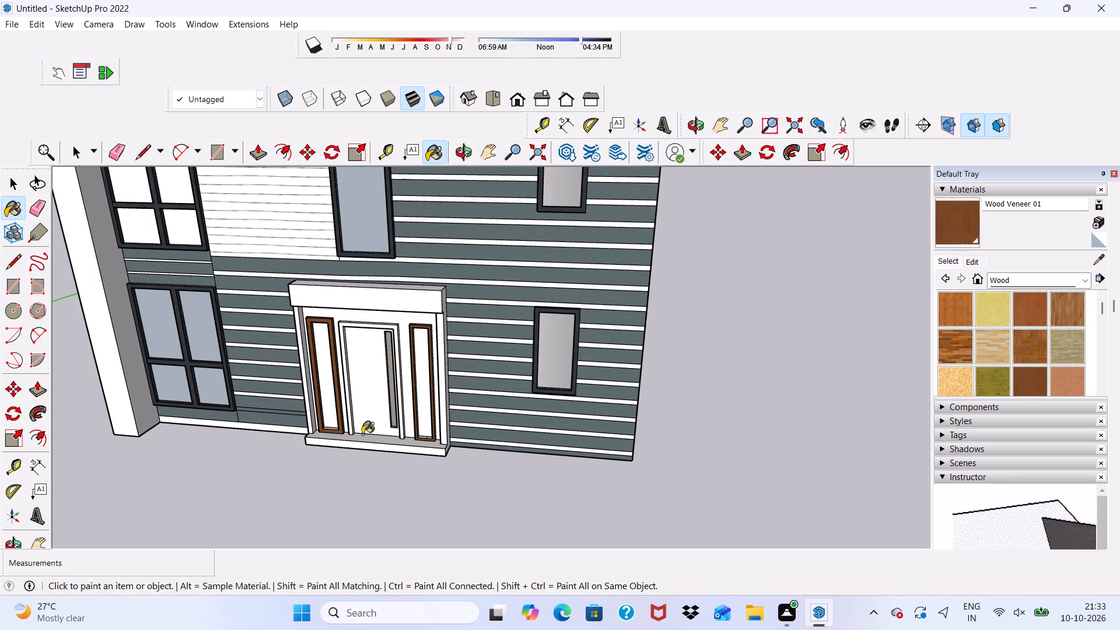
{"action": "key", "text": "space"}
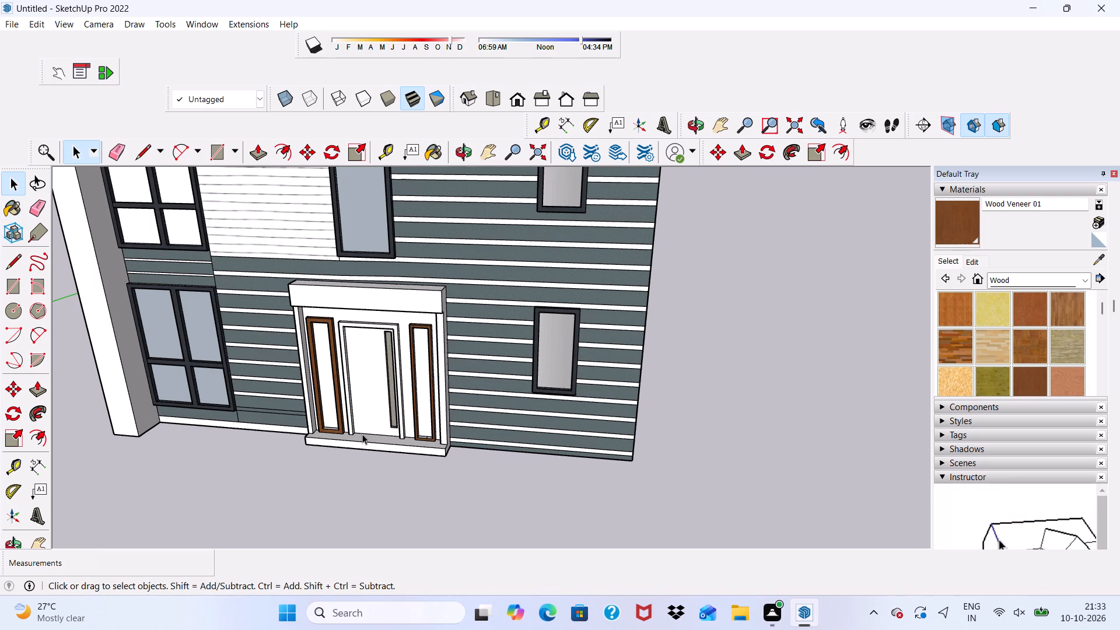
{"action": "scroll", "coordinate": [412, 335], "scroll_direction": "down", "scroll_amount": 1}
{"action": "scroll", "coordinate": [380, 415], "scroll_direction": "up", "scroll_amount": 4}
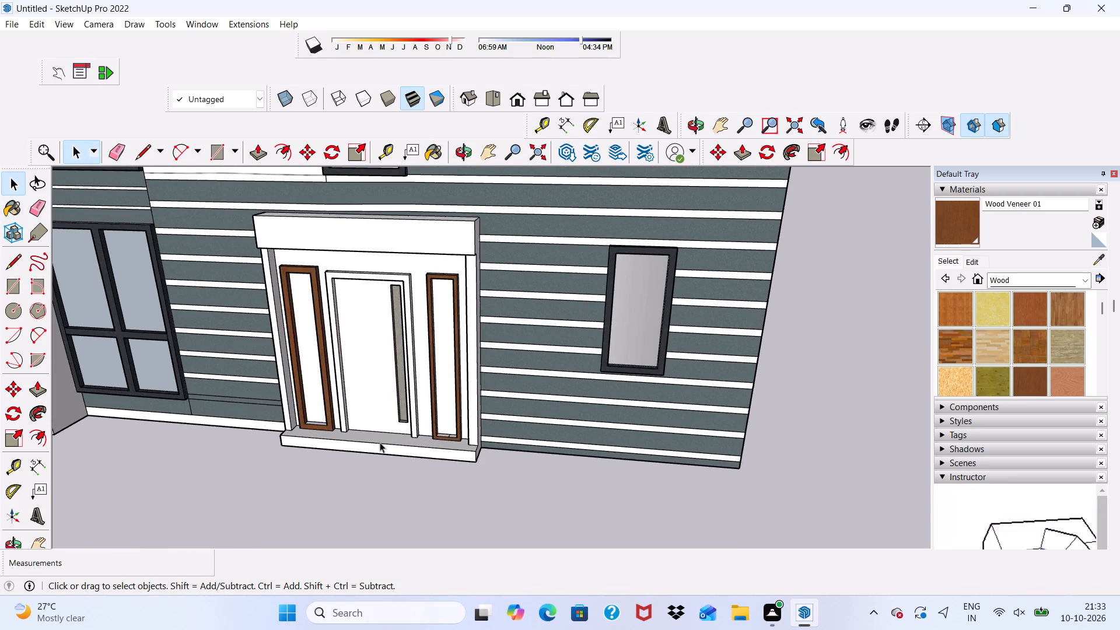
{"action": "middle_click_drag", "start_coordinate": [380, 443], "coordinate": [475, 434]}
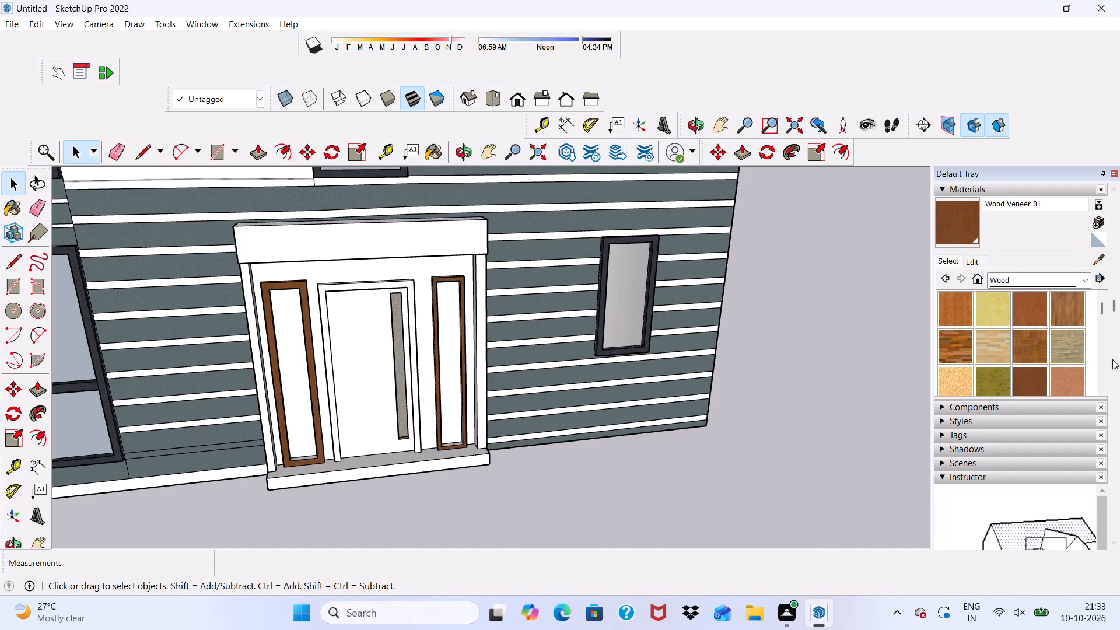
Paint the glass panes of both entrance sidelights with Translucent Glass Gray from the Glass and Mirrors collection.
{"action": "left_click", "coordinate": [1083, 278]}
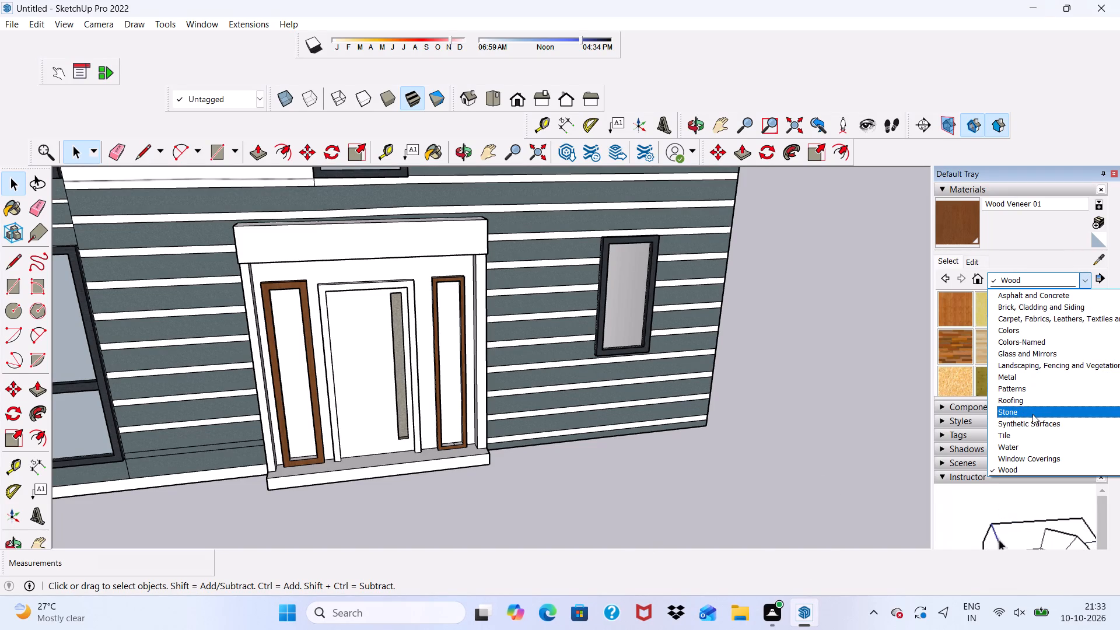
{"action": "left_click", "coordinate": [1022, 351]}
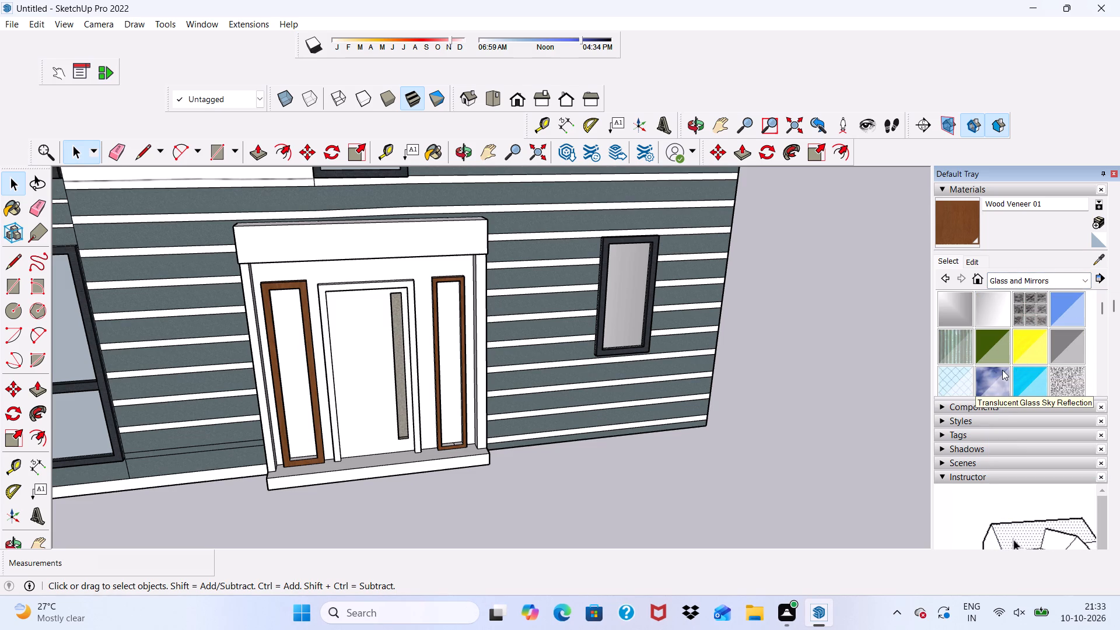
{"action": "left_click", "coordinate": [1062, 355]}
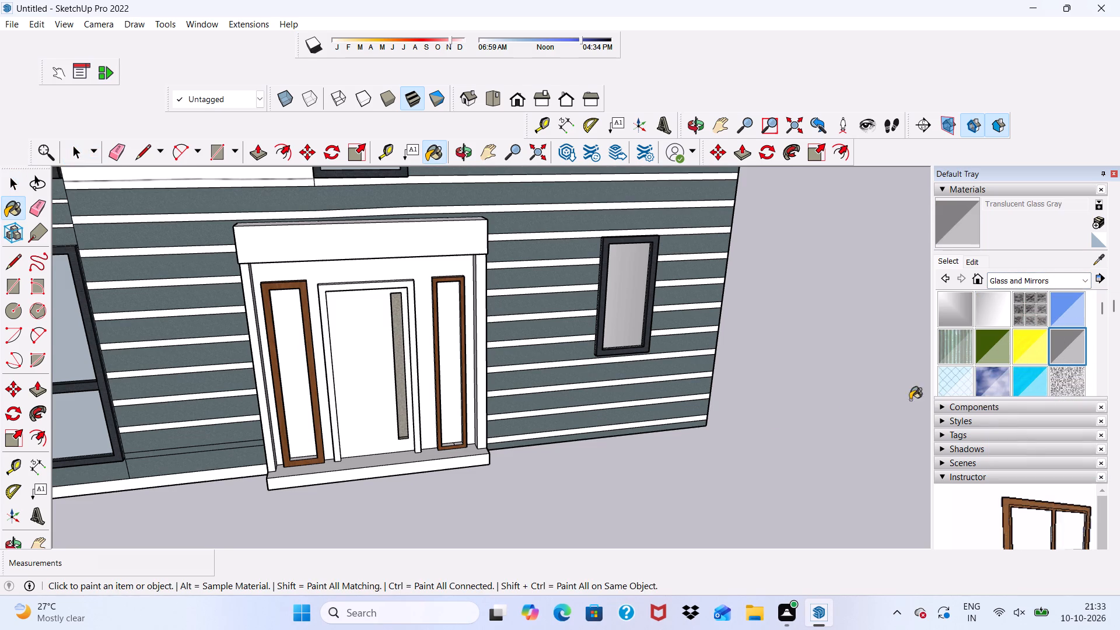
{"action": "scroll", "coordinate": [556, 342], "scroll_direction": "up", "scroll_amount": 2}
{"action": "scroll", "coordinate": [408, 344], "scroll_direction": "up", "scroll_amount": 3}
{"action": "left_click", "coordinate": [468, 337]}
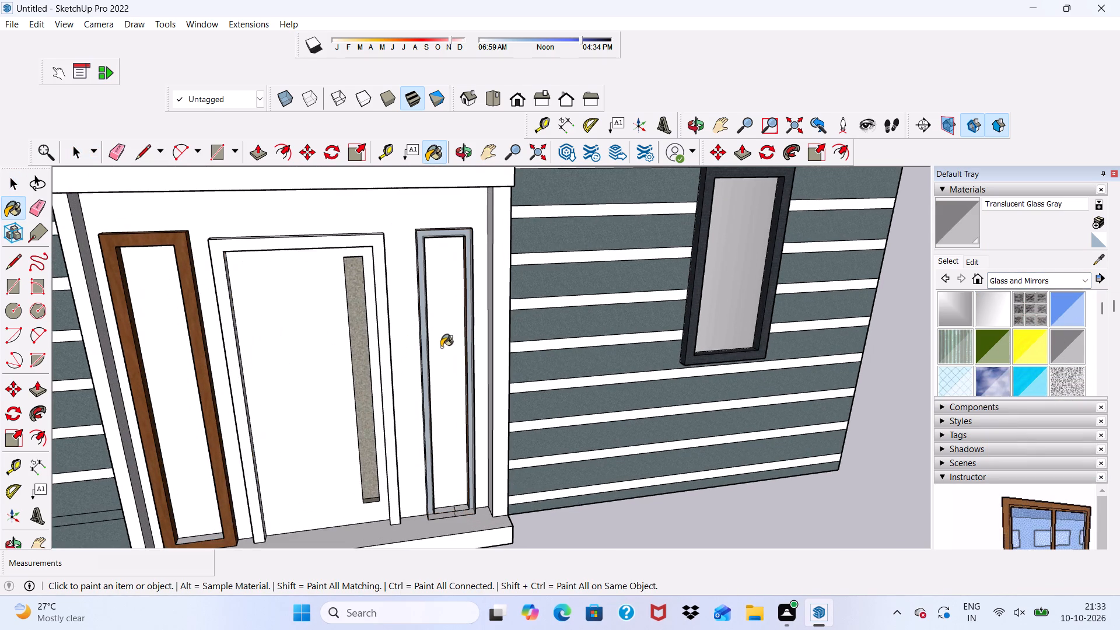
{"action": "key", "text": "ctrl+z"}
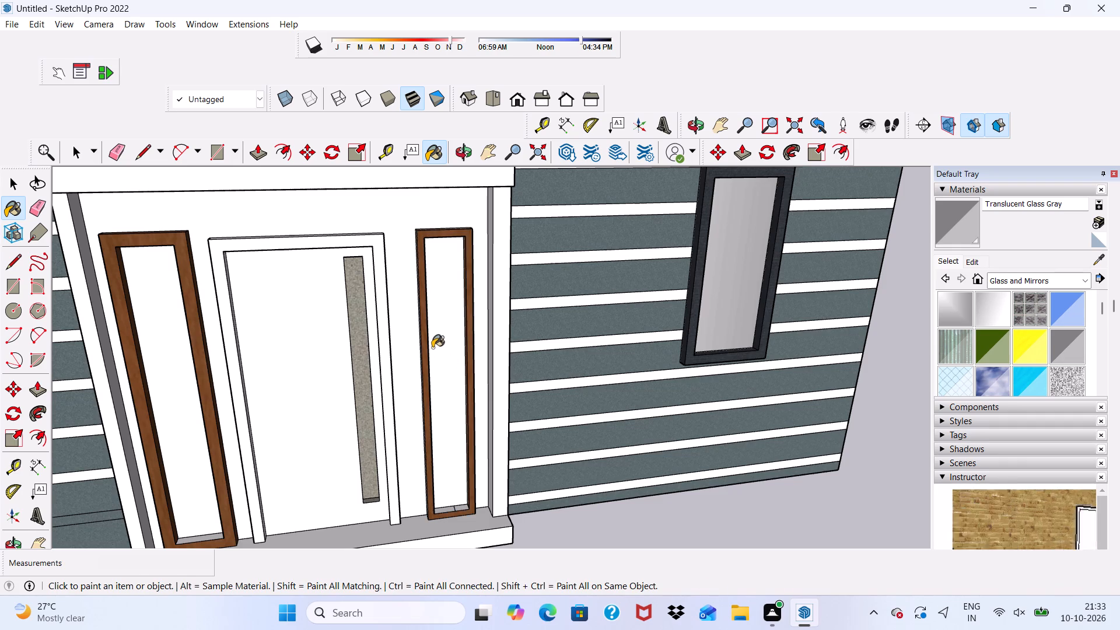
{"action": "left_click", "coordinate": [443, 338]}
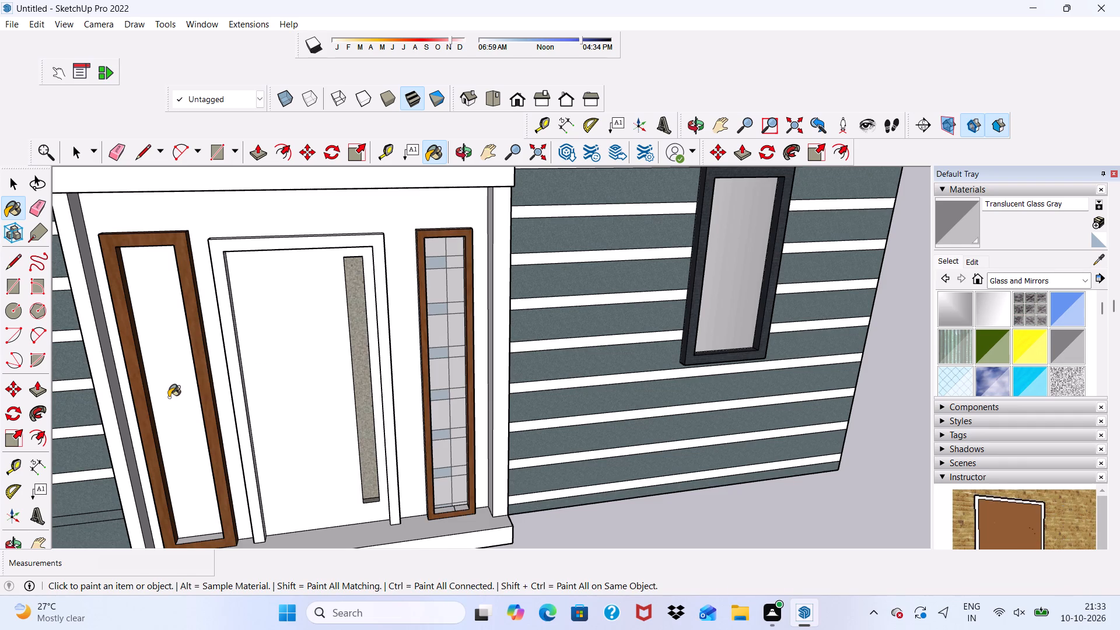
{"action": "left_click", "coordinate": [168, 397]}
Paint all four panes of the window beside the white siding panel, one storey above the entrance, with Translucent Glass Gray.
{"action": "scroll", "coordinate": [169, 422], "scroll_direction": "down", "scroll_amount": 4}
{"action": "middle_click_drag", "start_coordinate": [181, 464], "coordinate": [190, 305]}
{"action": "scroll", "coordinate": [199, 313], "scroll_direction": "up", "scroll_amount": 1}
{"action": "scroll", "coordinate": [225, 354], "scroll_direction": "down", "scroll_amount": 3}
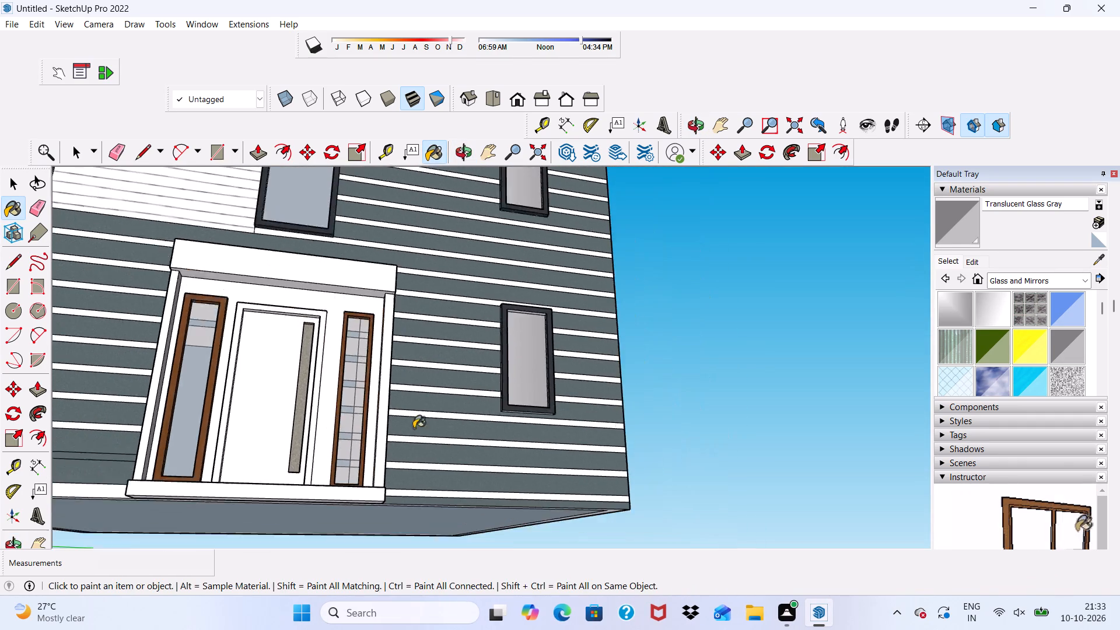
{"action": "scroll", "coordinate": [414, 428], "scroll_direction": "down", "scroll_amount": 14}
{"action": "middle_click_drag", "start_coordinate": [391, 449], "coordinate": [265, 443]}
{"action": "scroll", "coordinate": [274, 325], "scroll_direction": "up", "scroll_amount": 4}
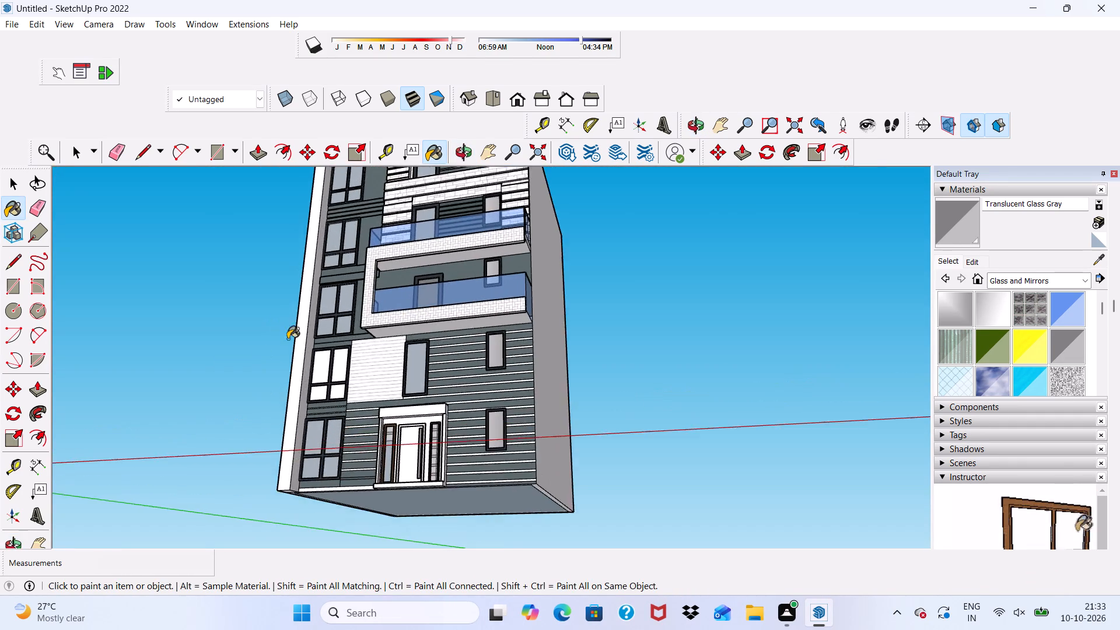
{"action": "scroll", "coordinate": [288, 339], "scroll_direction": "up", "scroll_amount": 13}
{"action": "left_click", "coordinate": [338, 369]}
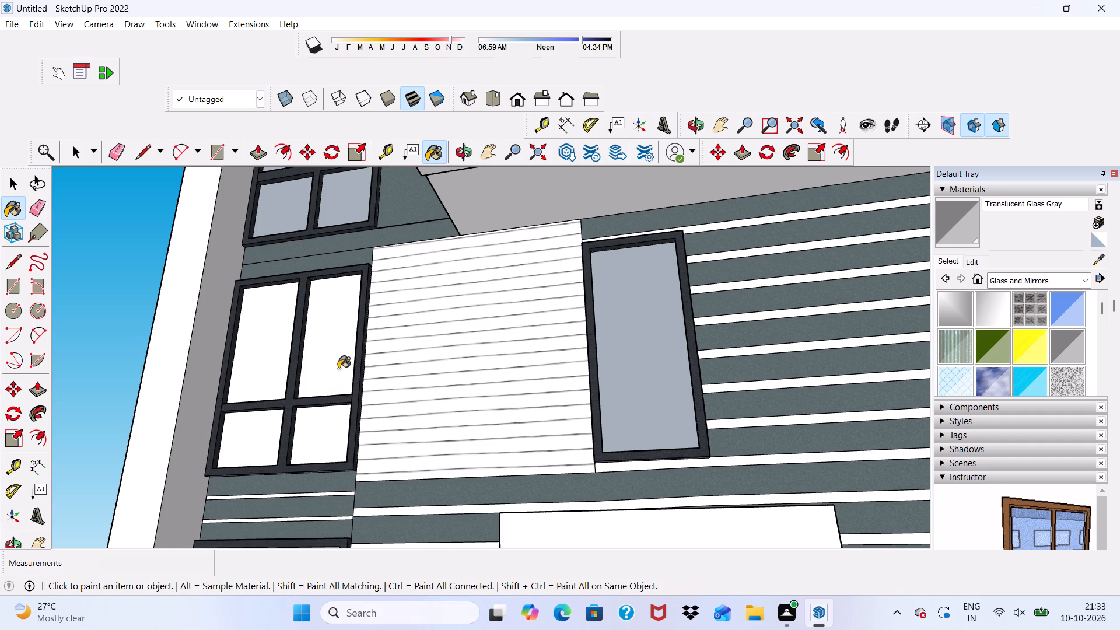
{"action": "left_click", "coordinate": [249, 371]}
{"action": "left_click", "coordinate": [232, 442]}
{"action": "left_click", "coordinate": [312, 447]}
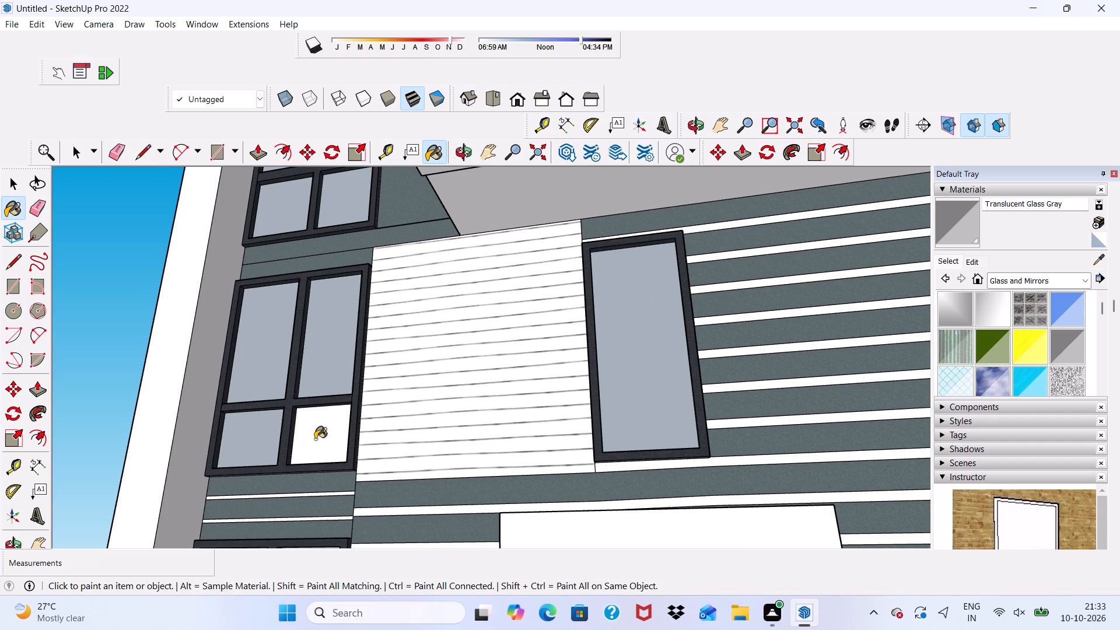
{"action": "scroll", "coordinate": [315, 437], "scroll_direction": "down", "scroll_amount": 10}
{"action": "middle_click_drag", "start_coordinate": [486, 415], "coordinate": [552, 586]}
{"action": "scroll", "coordinate": [487, 414], "scroll_direction": "down", "scroll_amount": 1}
{"action": "scroll", "coordinate": [505, 475], "scroll_direction": "up", "scroll_amount": 4}
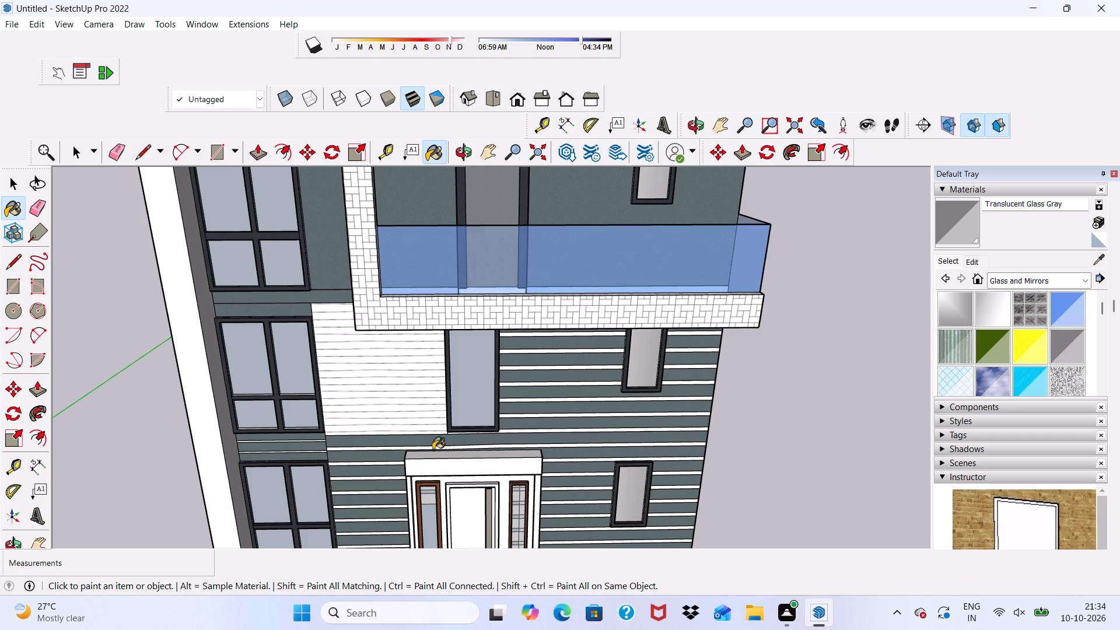
{"action": "key", "text": "space"}
Draw a line about 1' 9" long across the corner column's front at the second-highest window's top, continuing it across the inner side face.
{"action": "scroll", "coordinate": [430, 450], "scroll_direction": "down", "scroll_amount": 10}
{"action": "scroll", "coordinate": [305, 338], "scroll_direction": "up", "scroll_amount": 2}
{"action": "scroll", "coordinate": [316, 228], "scroll_direction": "down", "scroll_amount": 8}
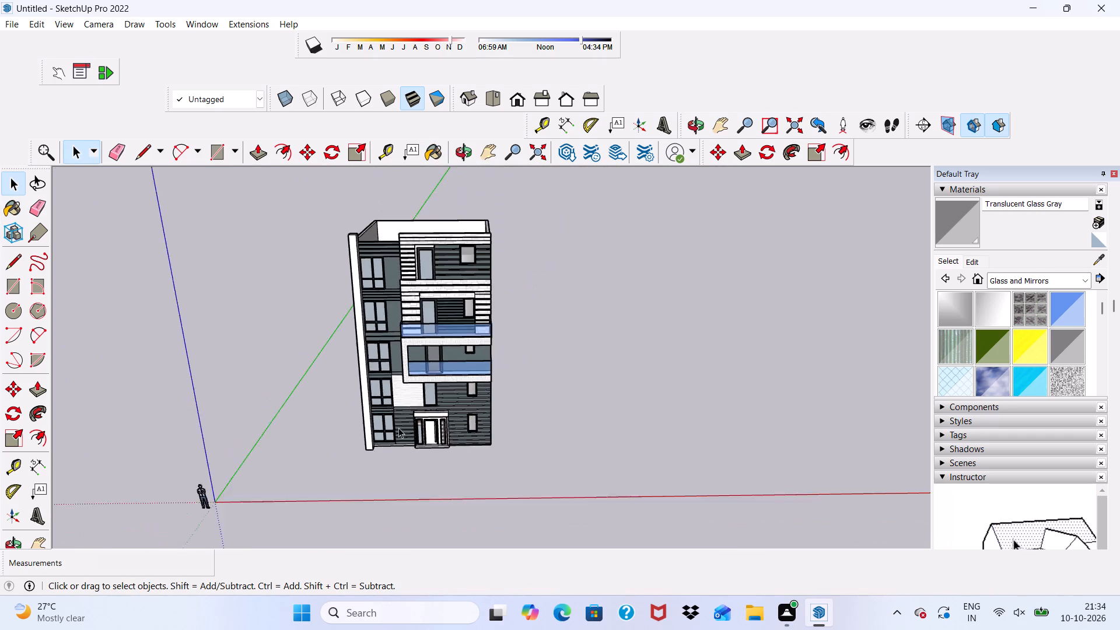
{"action": "scroll", "coordinate": [341, 321], "scroll_direction": "up", "scroll_amount": 11}
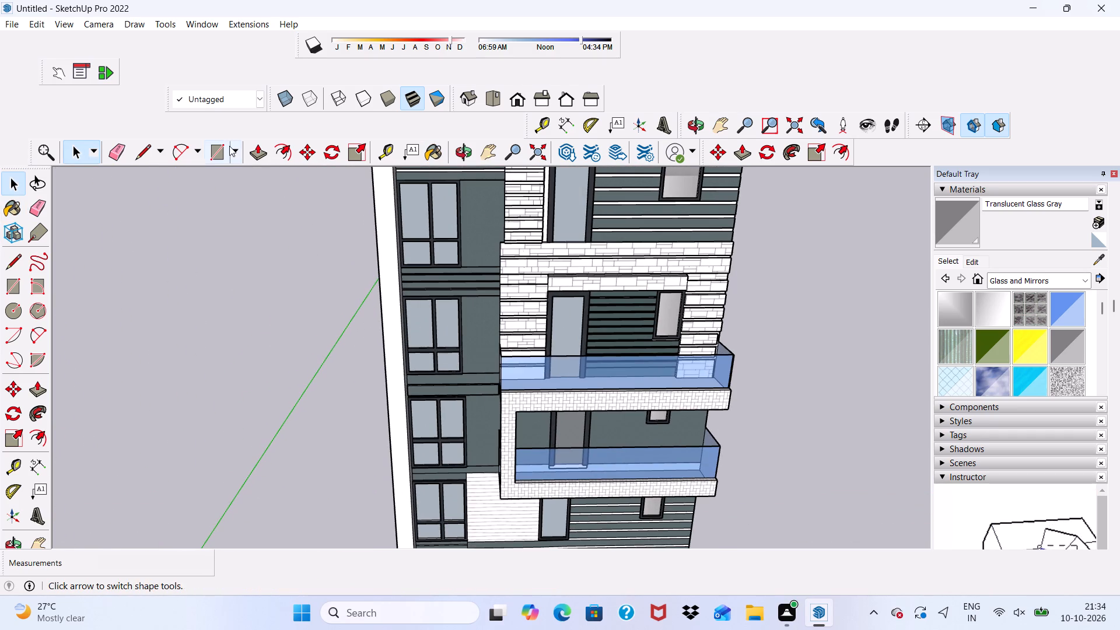
{"action": "left_click", "coordinate": [143, 140]}
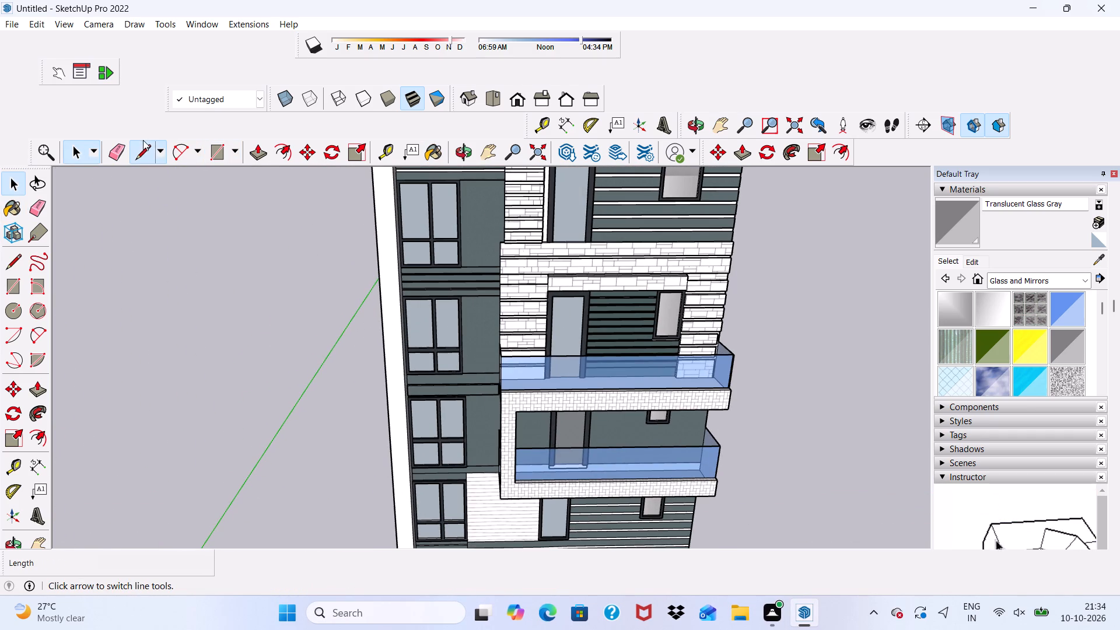
{"action": "scroll", "coordinate": [410, 317], "scroll_direction": "up", "scroll_amount": 8}
{"action": "left_click", "coordinate": [390, 287]}
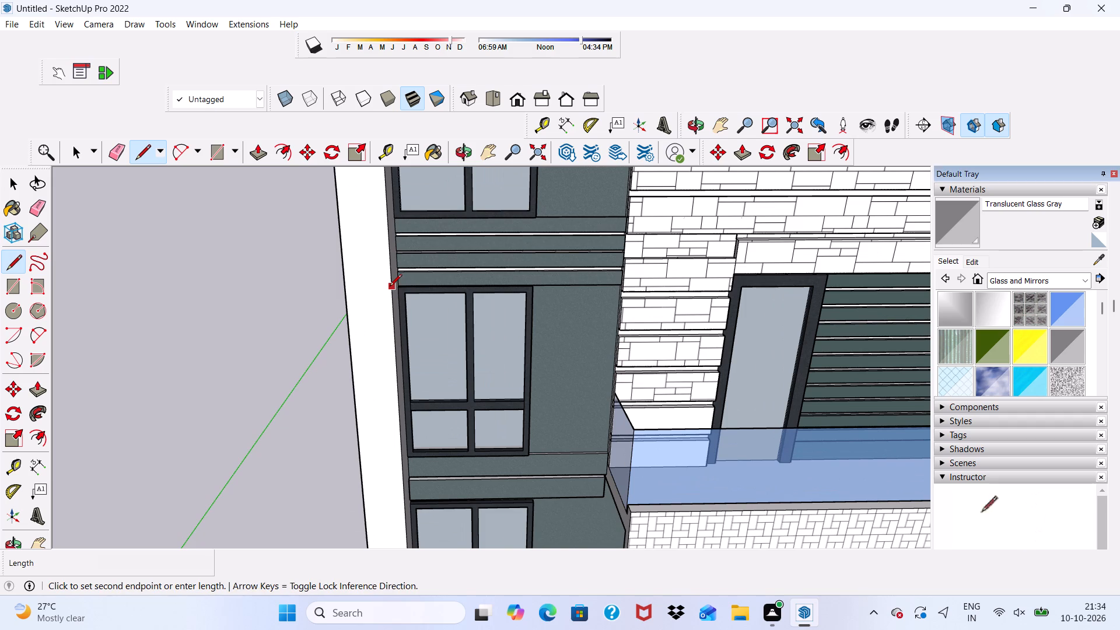
{"action": "left_click", "coordinate": [345, 289]}
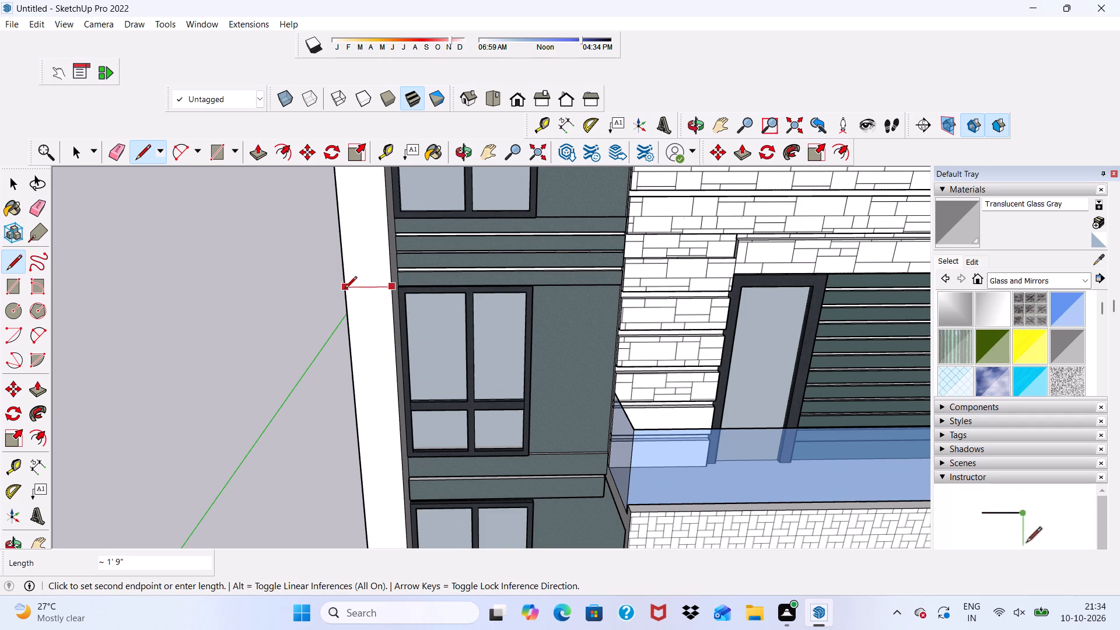
{"action": "scroll", "coordinate": [367, 306], "scroll_direction": "up", "scroll_amount": 11}
{"action": "left_click", "coordinate": [391, 289]}
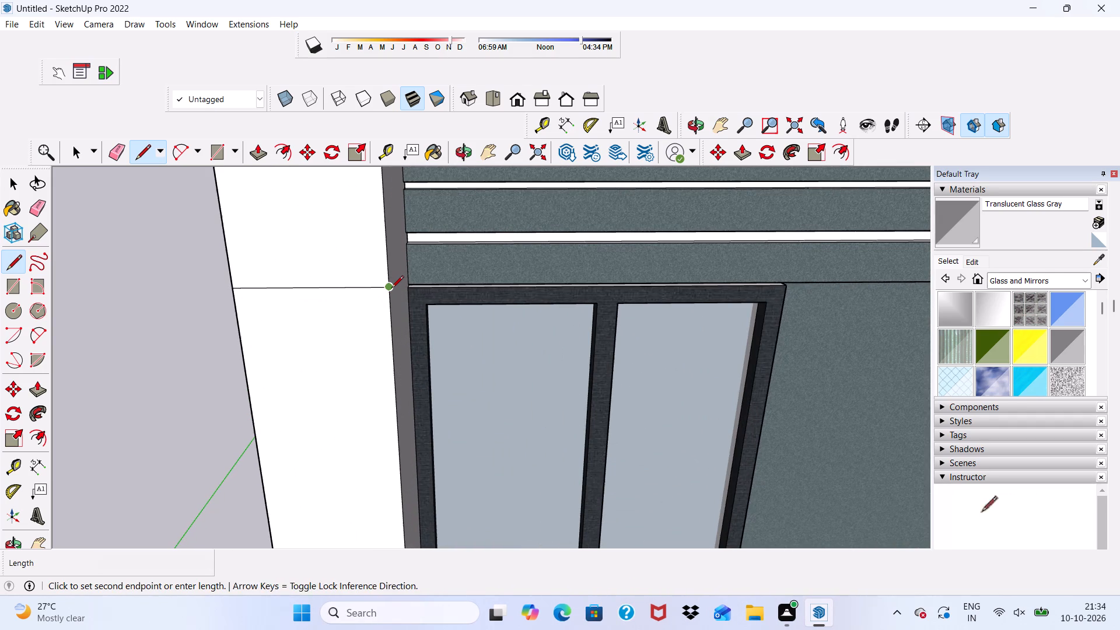
{"action": "left_click", "coordinate": [410, 285]}
{"action": "scroll", "coordinate": [329, 310], "scroll_direction": "down", "scroll_amount": 4}
{"action": "middle_click_drag", "start_coordinate": [316, 327], "coordinate": [460, 298]}
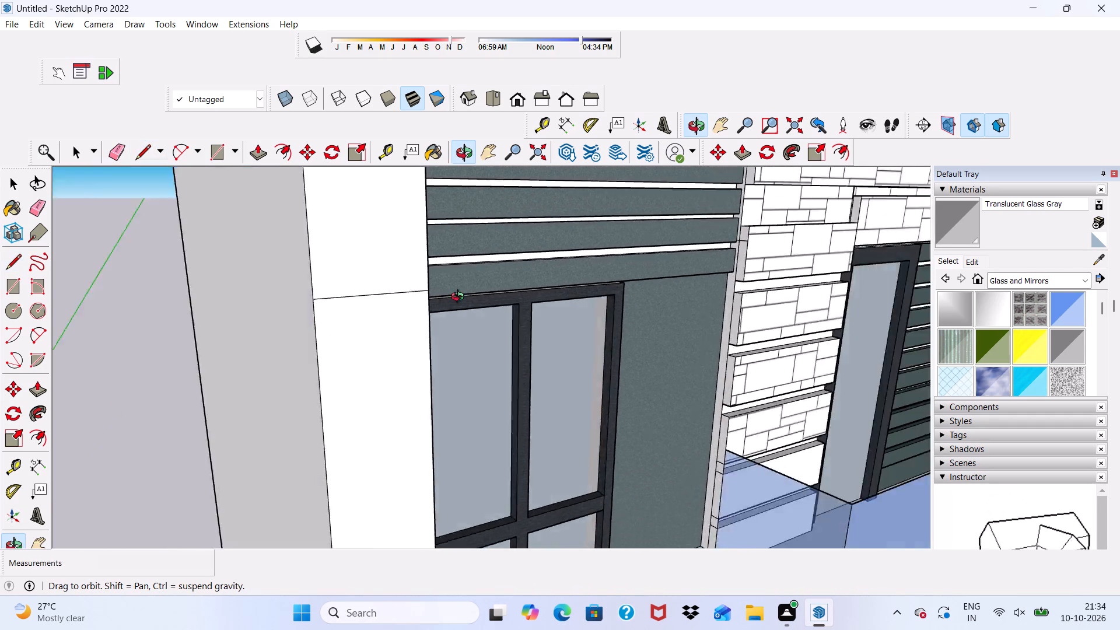
{"action": "middle_click_drag", "start_coordinate": [460, 298], "coordinate": [568, 286]}
{"action": "scroll", "coordinate": [501, 318], "scroll_direction": "down", "scroll_amount": 2}
{"action": "key", "text": "space"}
Examine the divided corner column from the side and from the front of the building.
{"action": "scroll", "coordinate": [467, 290], "scroll_direction": "down", "scroll_amount": 4}
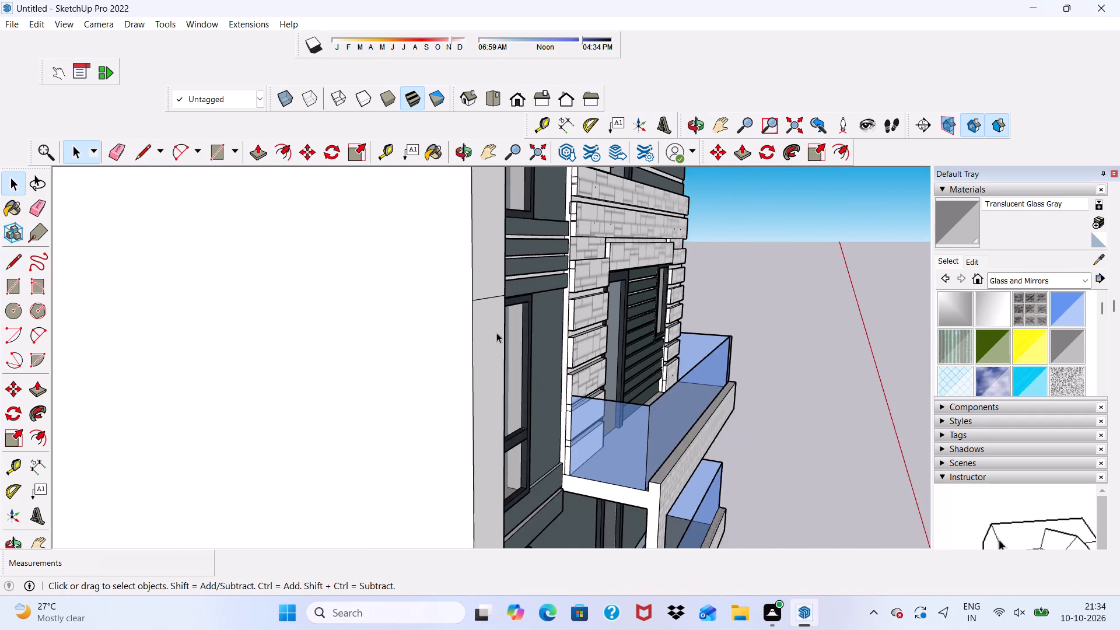
{"action": "scroll", "coordinate": [496, 332], "scroll_direction": "down", "scroll_amount": 17}
{"action": "middle_click_drag", "start_coordinate": [499, 397], "coordinate": [468, 374]}
{"action": "left_click_drag", "start_coordinate": [499, 397], "coordinate": [468, 374]}
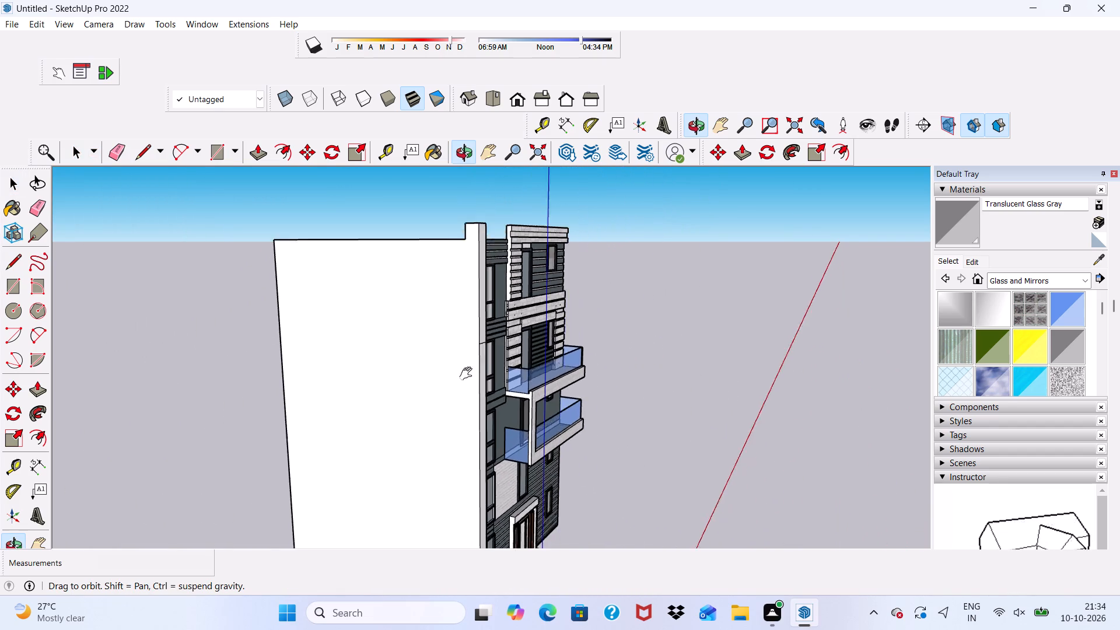
{"action": "left_click_drag", "start_coordinate": [468, 374], "coordinate": [464, 370]}
{"action": "middle_click_drag", "start_coordinate": [468, 374], "coordinate": [196, 384]}
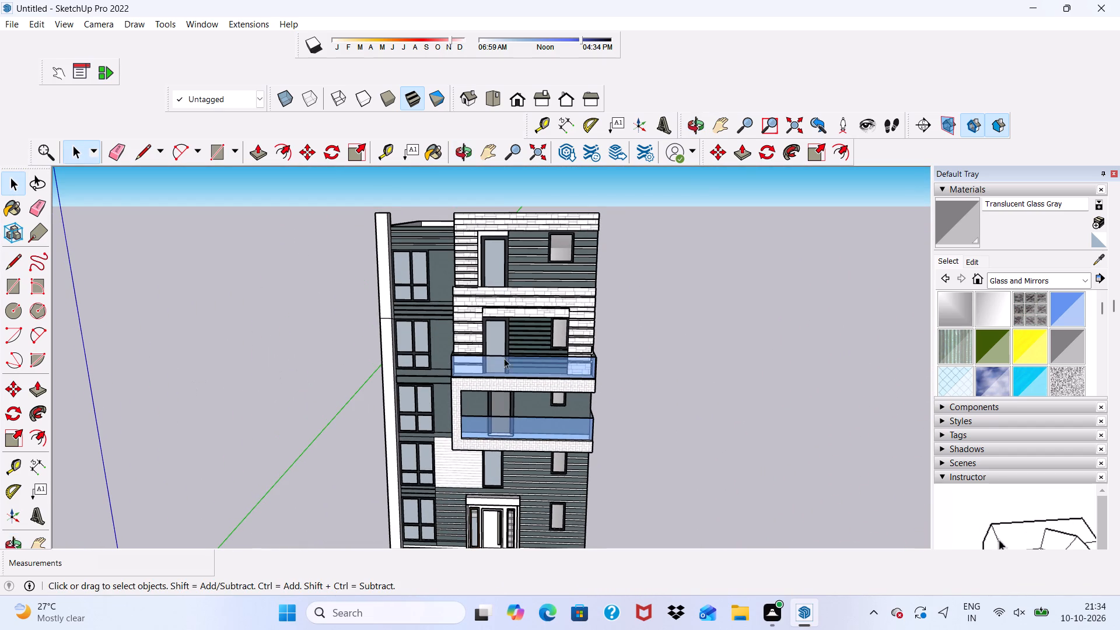
Paint the corner column's front face above the dividing line with 0078_DarkSlateGray from the Colors-Named collection.
{"action": "left_click", "coordinate": [1081, 285]}
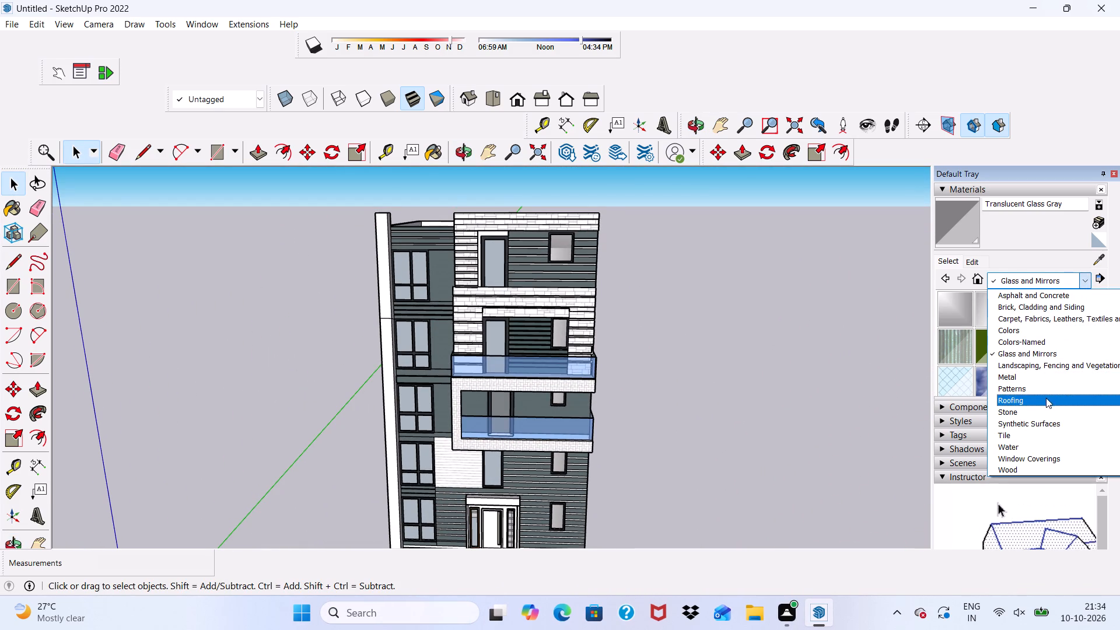
{"action": "left_click", "coordinate": [1042, 408]}
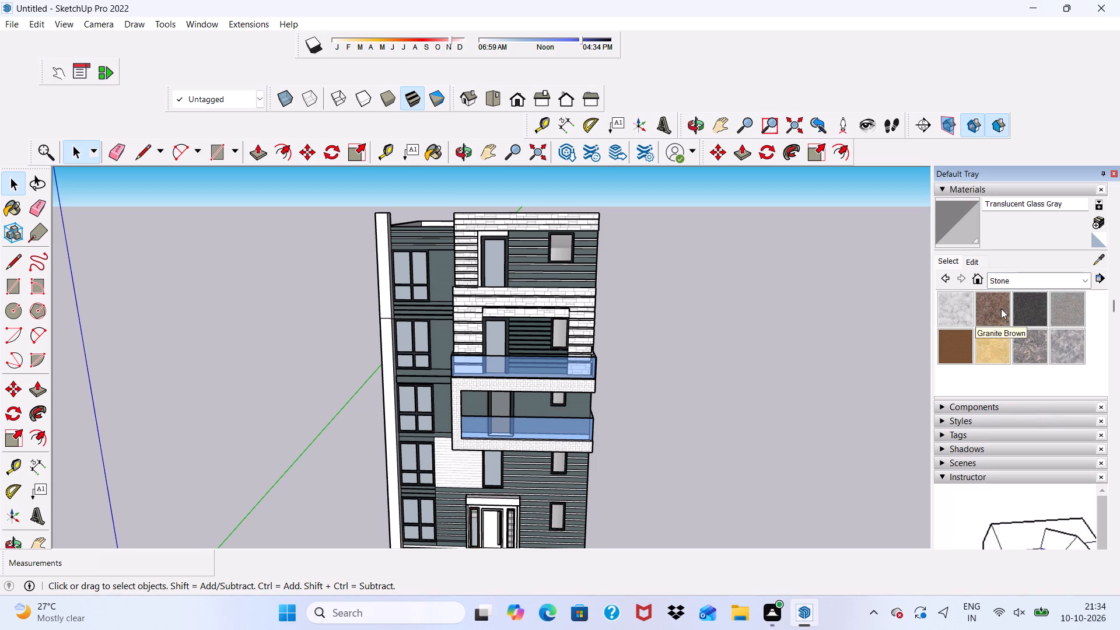
{"action": "left_click", "coordinate": [1078, 281]}
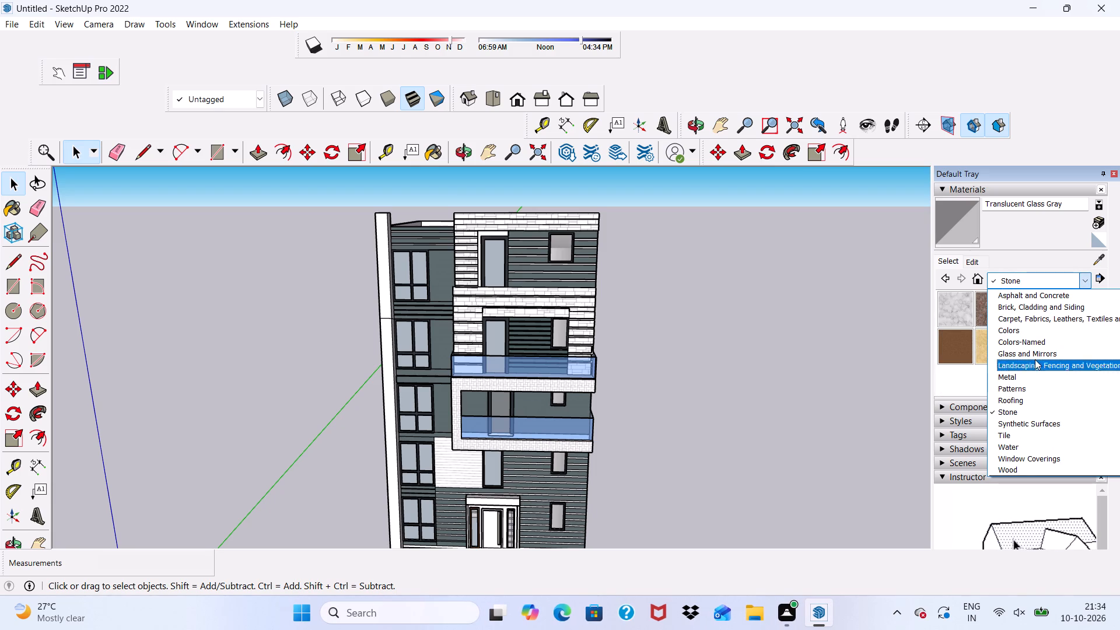
{"action": "left_click", "coordinate": [1025, 341]}
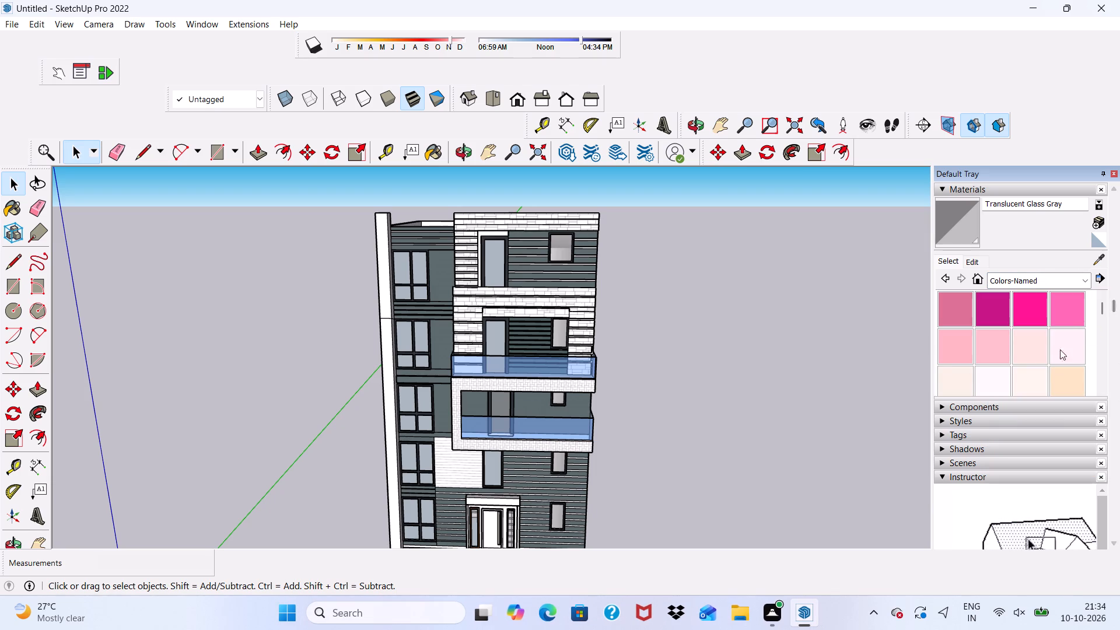
{"action": "scroll", "coordinate": [1051, 351], "scroll_direction": "down", "scroll_amount": 10}
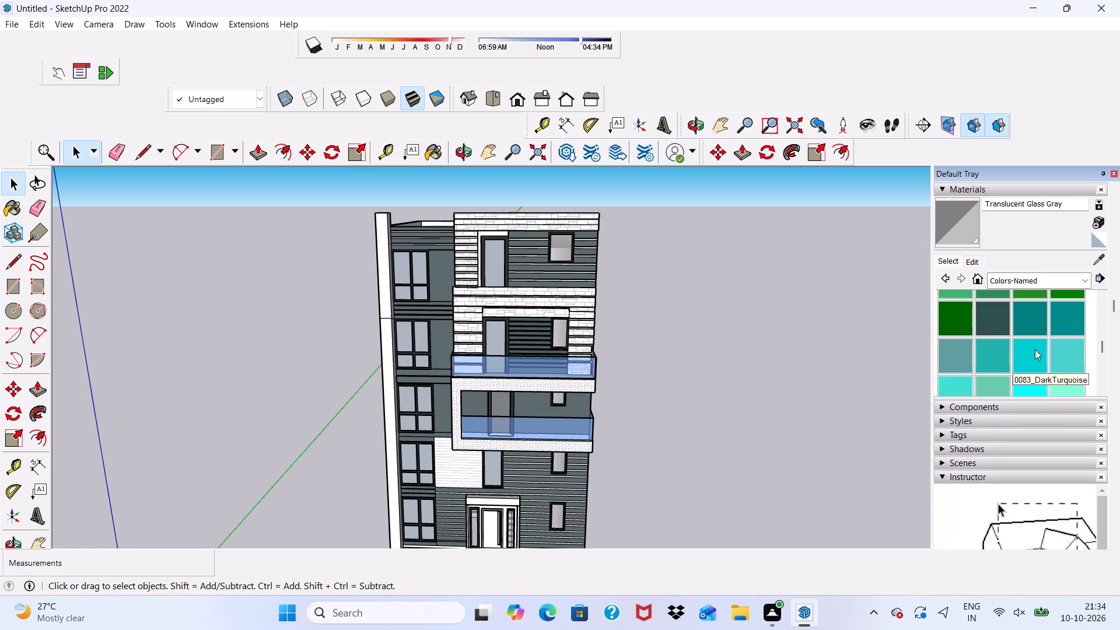
{"action": "left_click", "coordinate": [982, 324]}
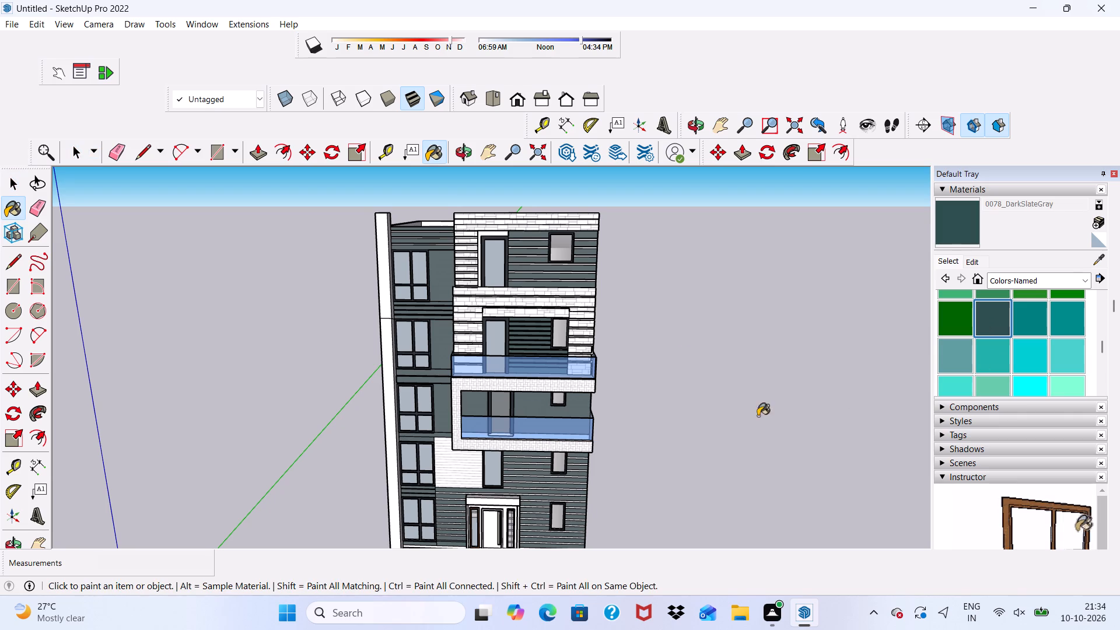
{"action": "scroll", "coordinate": [612, 156], "scroll_direction": "up", "scroll_amount": 3}
{"action": "scroll", "coordinate": [346, 300], "scroll_direction": "up", "scroll_amount": 3}
{"action": "scroll", "coordinate": [369, 253], "scroll_direction": "up", "scroll_amount": 3}
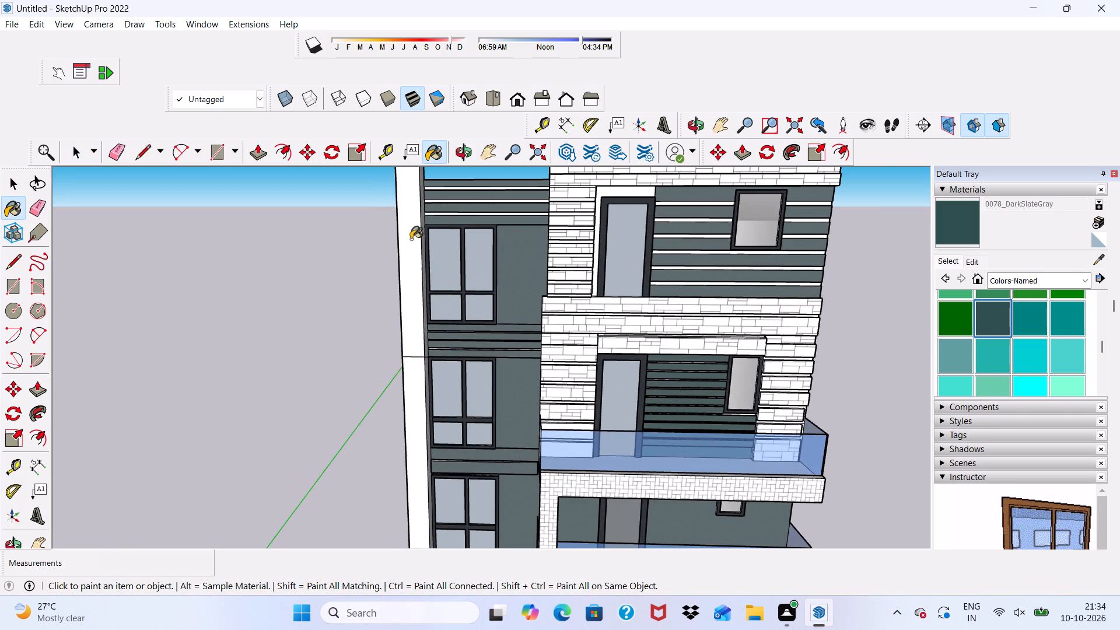
{"action": "left_click", "coordinate": [411, 239]}
Paint the inner side face of the column's upper section and the column's top with 0078_DarkSlateGray.
{"action": "scroll", "coordinate": [423, 253], "scroll_direction": "up", "scroll_amount": 4}
{"action": "middle_click_drag", "start_coordinate": [426, 261], "coordinate": [289, 304]}
{"action": "scroll", "coordinate": [415, 286], "scroll_direction": "up", "scroll_amount": 2}
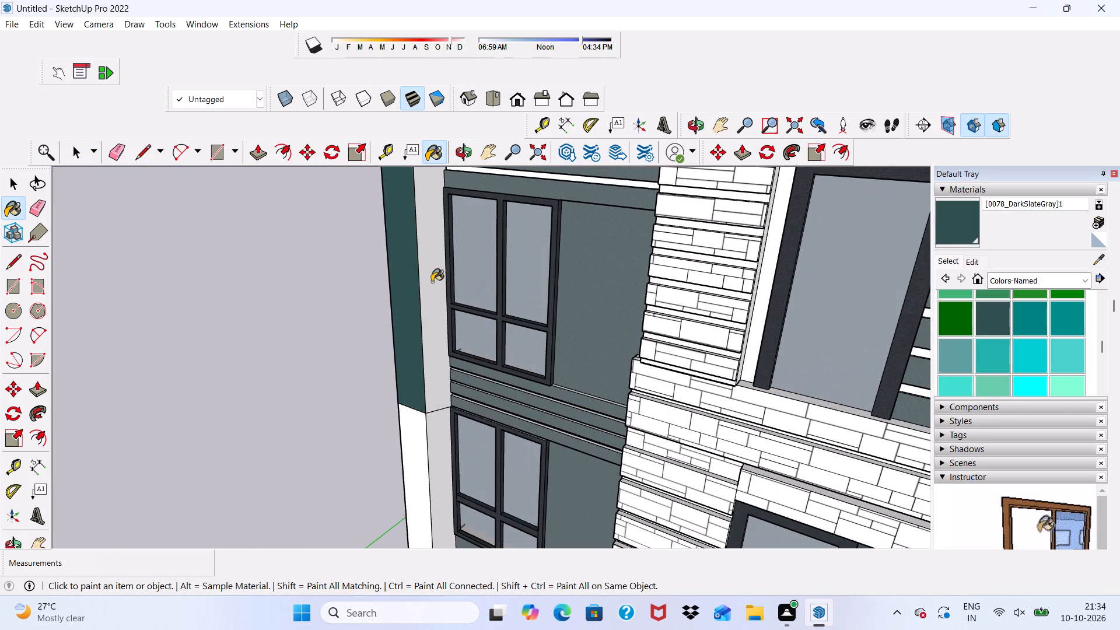
{"action": "left_click", "coordinate": [432, 282]}
{"action": "middle_click_drag", "start_coordinate": [410, 303], "coordinate": [587, 369]}
{"action": "scroll", "coordinate": [395, 301], "scroll_direction": "up", "scroll_amount": 1}
{"action": "scroll", "coordinate": [391, 300], "scroll_direction": "down", "scroll_amount": 6}
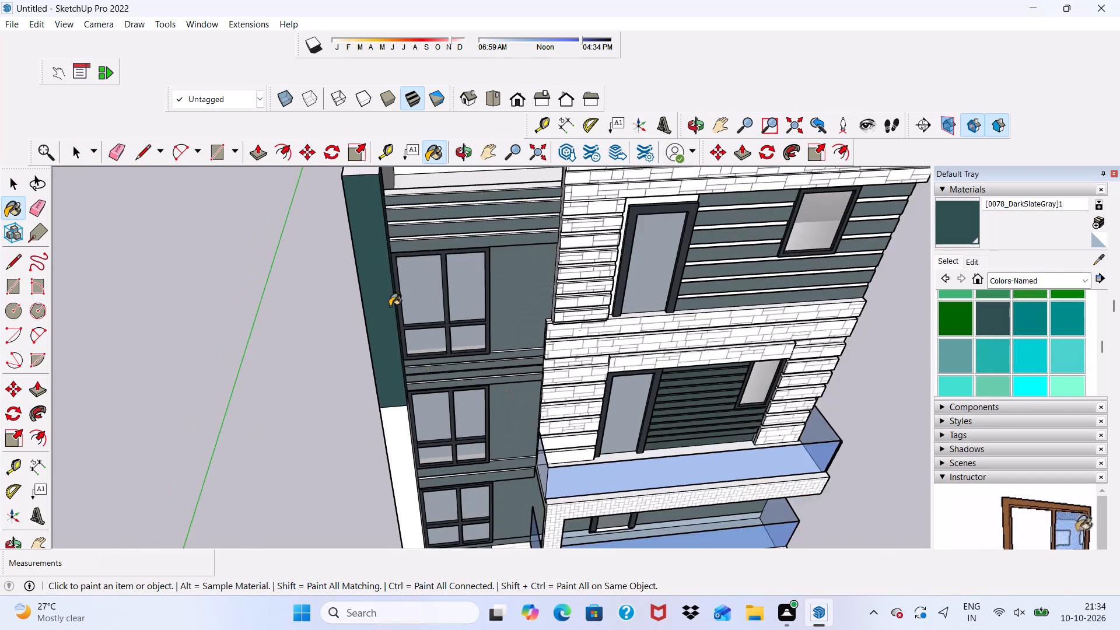
{"action": "scroll", "coordinate": [390, 306], "scroll_direction": "down", "scroll_amount": 3}
{"action": "scroll", "coordinate": [345, 191], "scroll_direction": "up", "scroll_amount": 9}
{"action": "left_click", "coordinate": [407, 258]}
Examine the painted upper section of the corner column from above, from its outer side and from the front.
{"action": "middle_click_drag", "start_coordinate": [449, 278], "coordinate": [304, 262]}
{"action": "scroll", "coordinate": [316, 261], "scroll_direction": "down", "scroll_amount": 2}
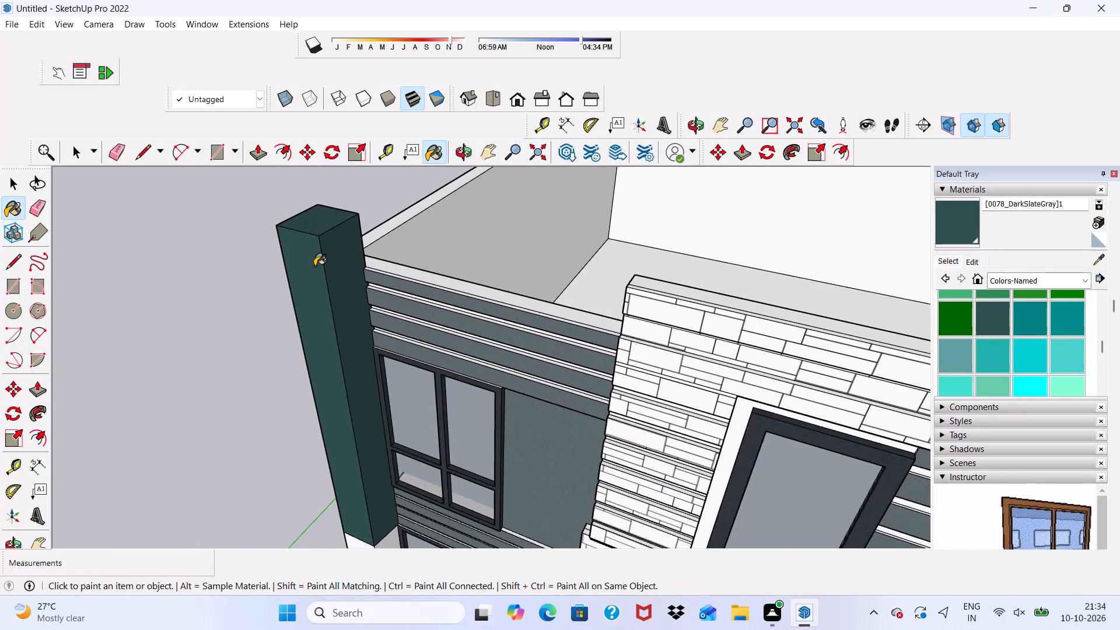
{"action": "middle_click_drag", "start_coordinate": [316, 268], "coordinate": [708, 182]}
{"action": "scroll", "coordinate": [467, 269], "scroll_direction": "up", "scroll_amount": 1}
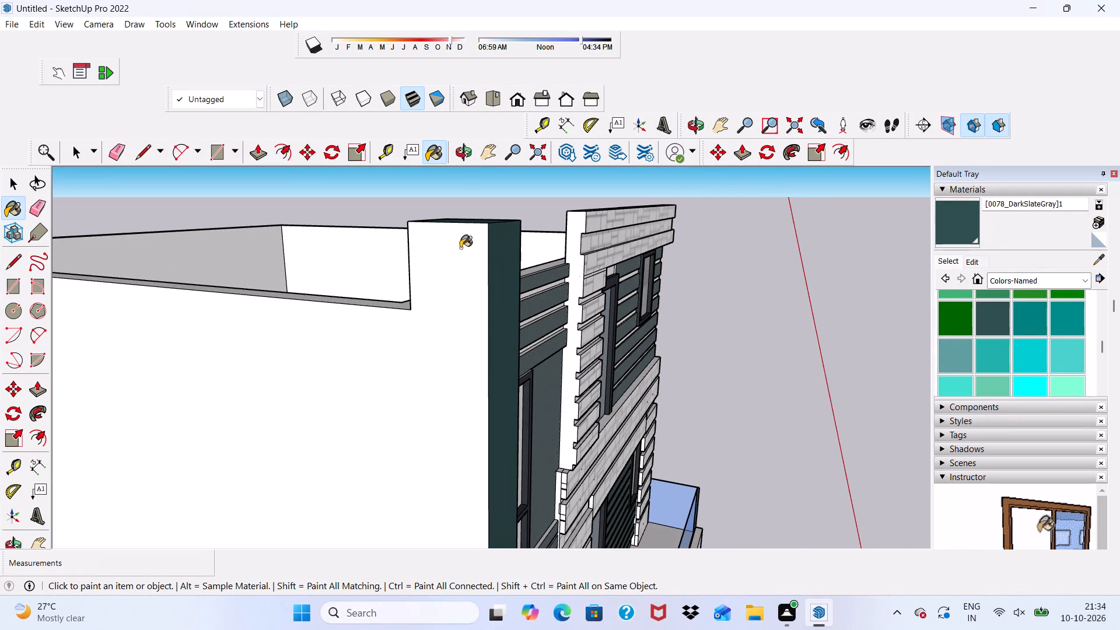
{"action": "scroll", "coordinate": [463, 233], "scroll_direction": "down", "scroll_amount": 4}
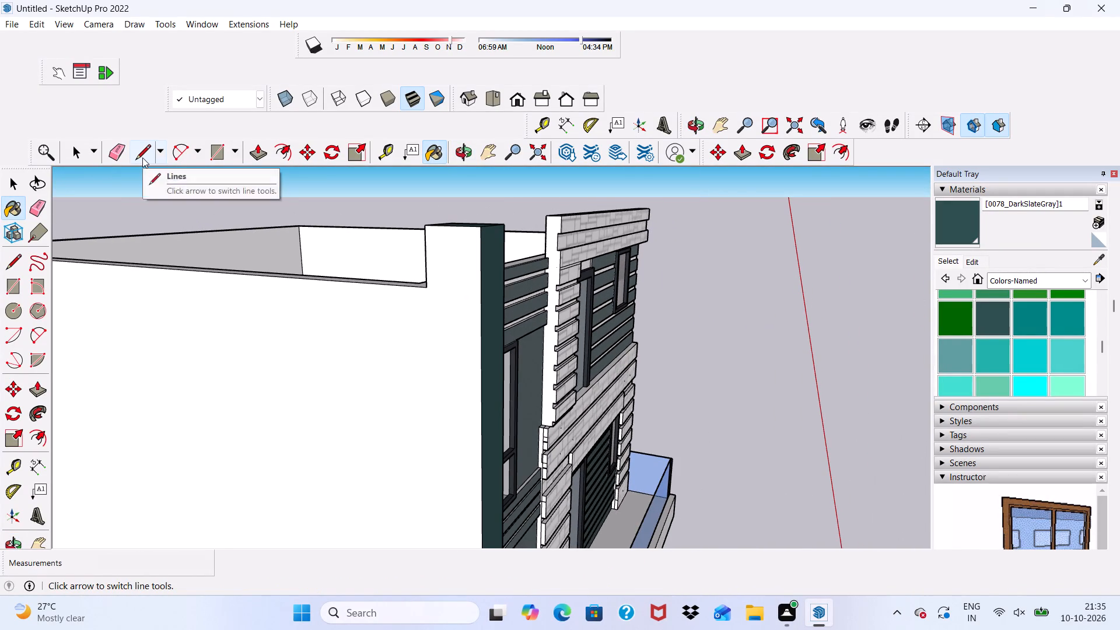
{"action": "left_click", "coordinate": [142, 157]}
{"action": "scroll", "coordinate": [212, 206], "scroll_direction": "down", "scroll_amount": 4}
{"action": "scroll", "coordinate": [316, 292], "scroll_direction": "down", "scroll_amount": 3}
{"action": "scroll", "coordinate": [370, 401], "scroll_direction": "up", "scroll_amount": 3}
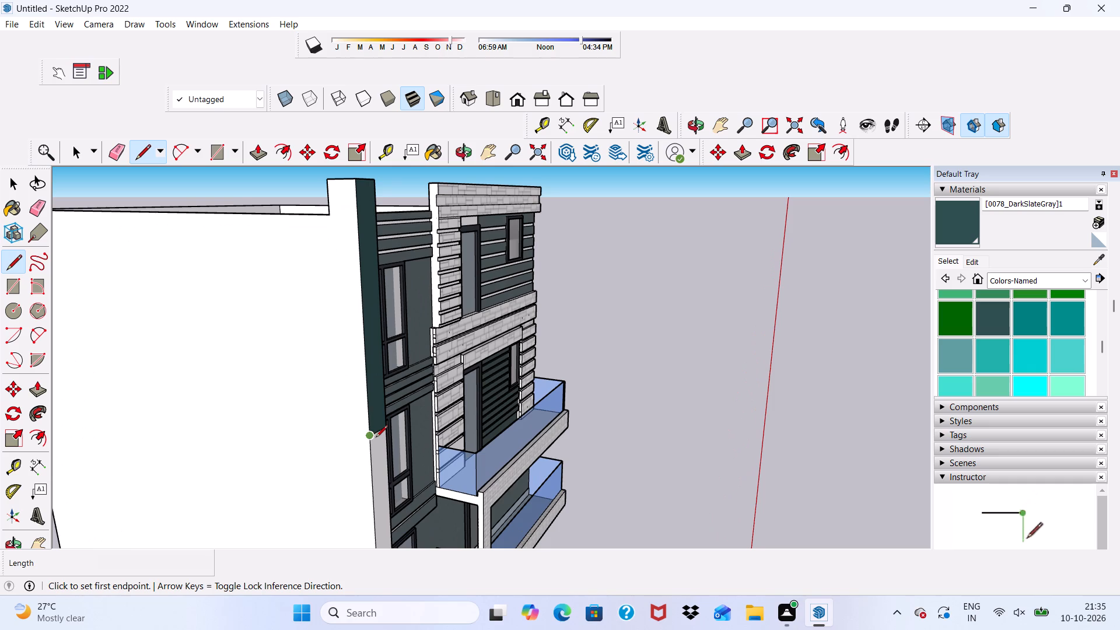
{"action": "scroll", "coordinate": [309, 352], "scroll_direction": "down", "scroll_amount": 5}
{"action": "middle_click_drag", "start_coordinate": [323, 365], "coordinate": [138, 330]}
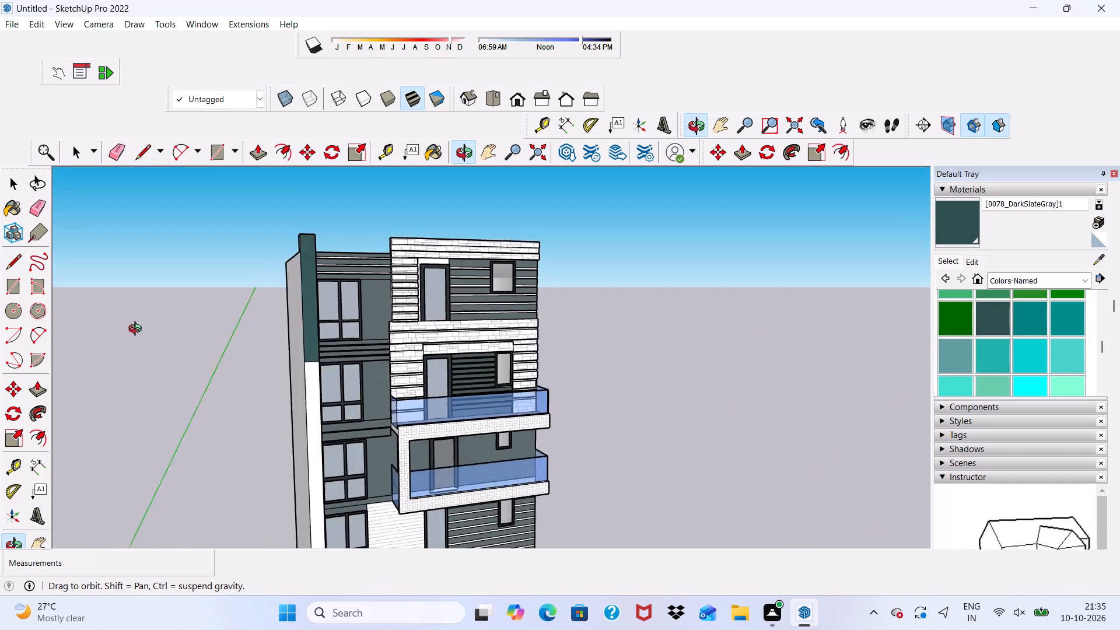
{"action": "middle_click_drag", "start_coordinate": [138, 330], "coordinate": [76, 321]}
{"action": "key", "text": "space"}
Examine the whole front façade, then the entrance door and its surround at close range.
{"action": "scroll", "coordinate": [427, 300], "scroll_direction": "down", "scroll_amount": 2}
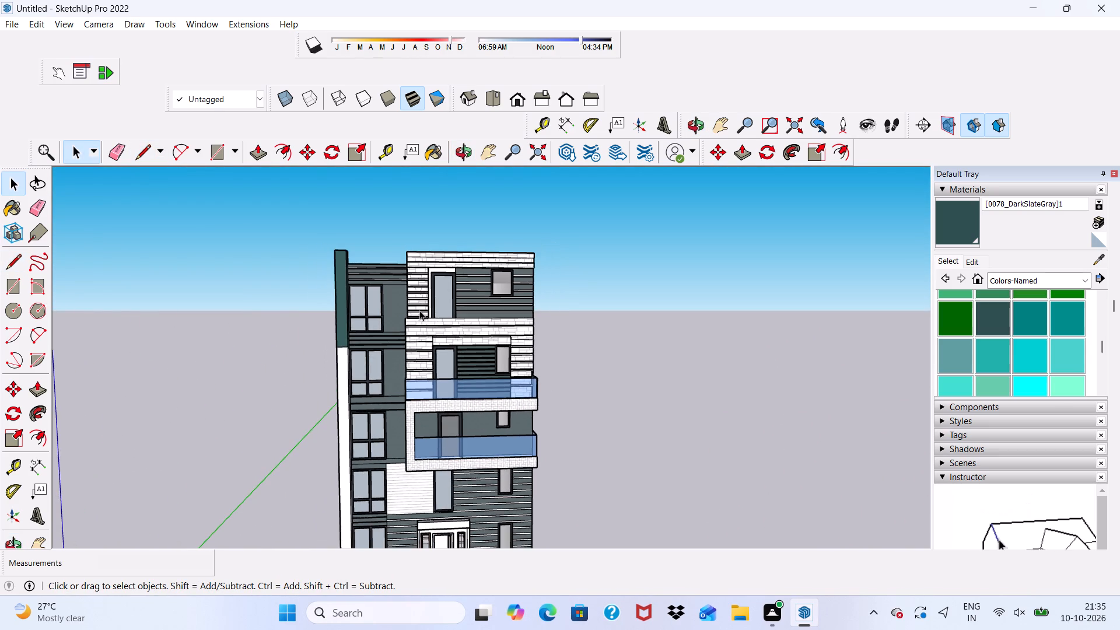
{"action": "scroll", "coordinate": [419, 310], "scroll_direction": "down", "scroll_amount": 6}
{"action": "scroll", "coordinate": [400, 361], "scroll_direction": "down", "scroll_amount": 3}
{"action": "scroll", "coordinate": [424, 438], "scroll_direction": "up", "scroll_amount": 6}
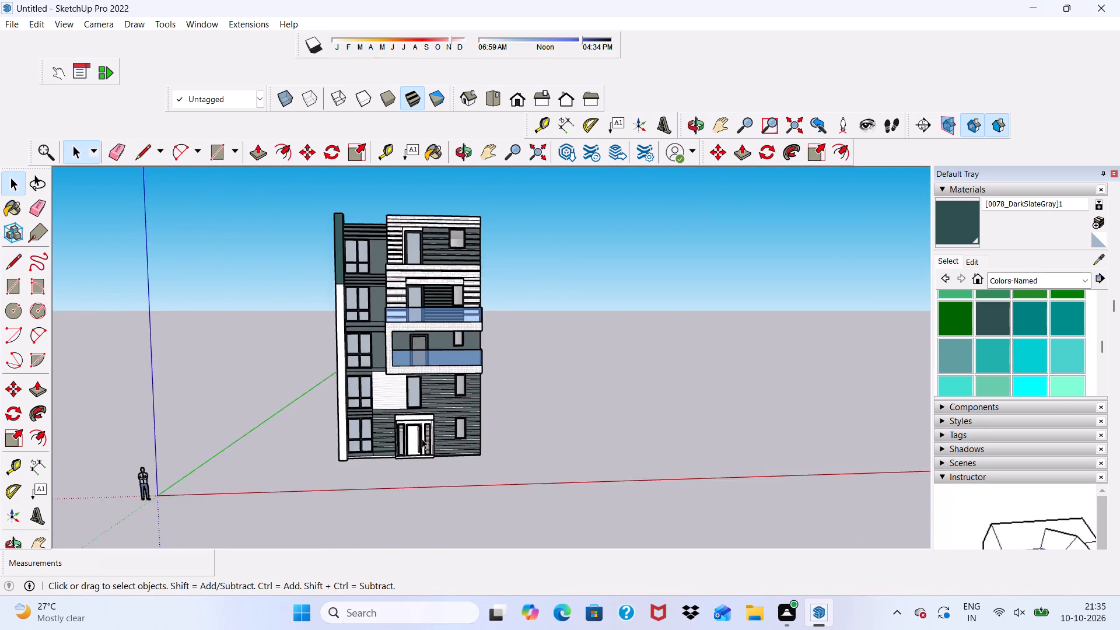
{"action": "scroll", "coordinate": [422, 439], "scroll_direction": "up", "scroll_amount": 10}
{"action": "middle_click_drag", "start_coordinate": [387, 416], "coordinate": [398, 408]}
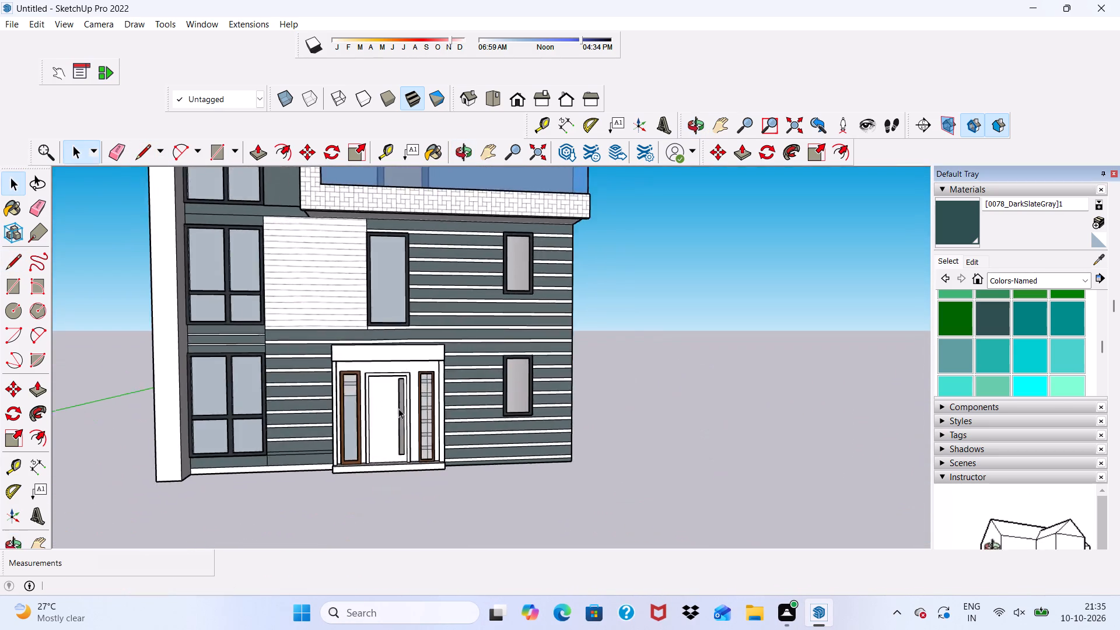
{"action": "scroll", "coordinate": [398, 408], "scroll_direction": "up", "scroll_amount": 5}
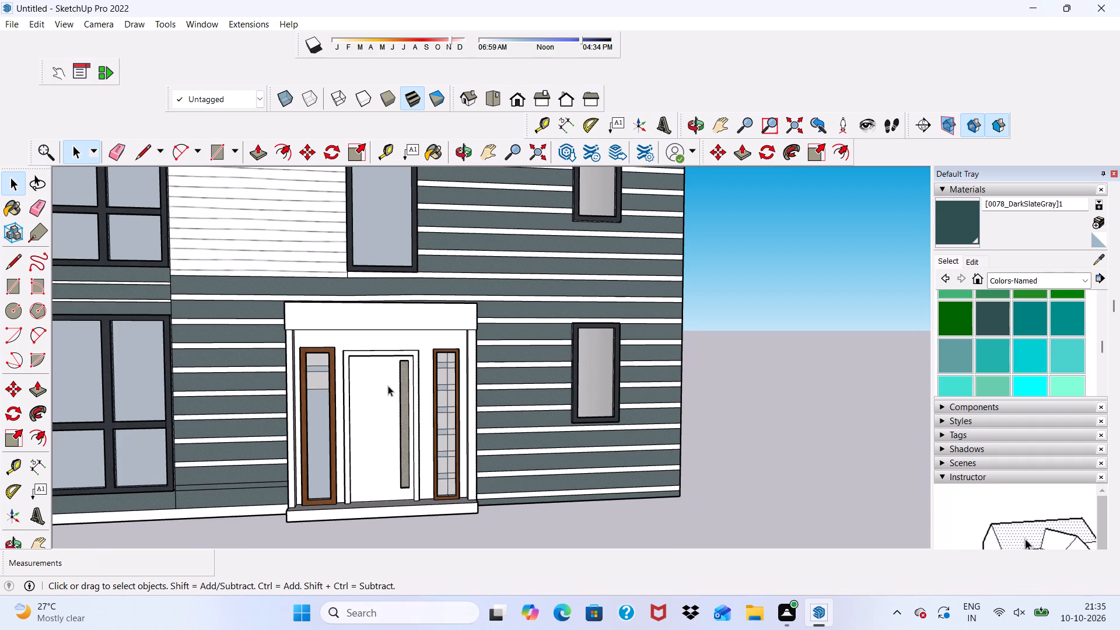
{"action": "key", "text": "space"}
{"action": "scroll", "coordinate": [388, 384], "scroll_direction": "down", "scroll_amount": 3}
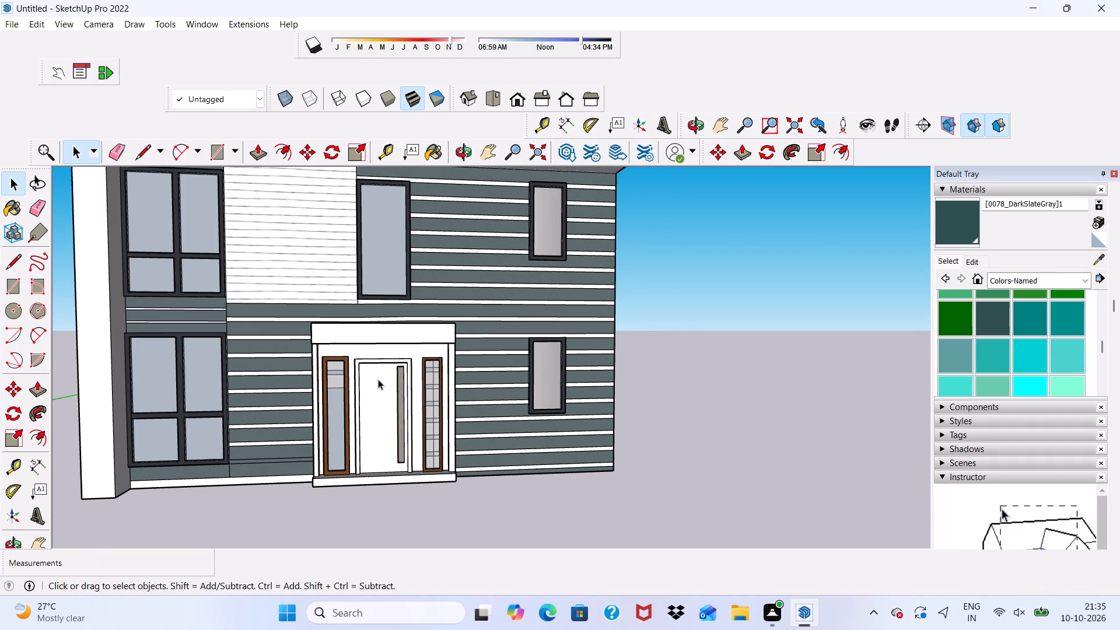
{"action": "key", "text": "space"}
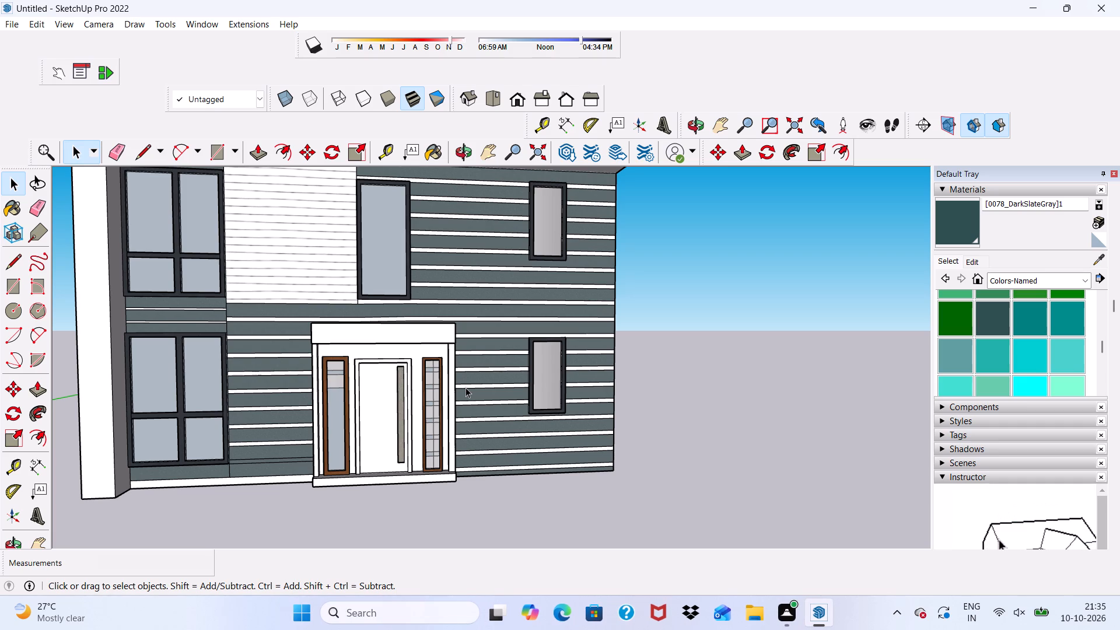
Examine the balconies, upper storeys and open top of the building from the front and from above.
{"action": "scroll", "coordinate": [386, 412], "scroll_direction": "down", "scroll_amount": 4}
{"action": "scroll", "coordinate": [260, 317], "scroll_direction": "up", "scroll_amount": 1}
{"action": "scroll", "coordinate": [269, 351], "scroll_direction": "down", "scroll_amount": 10}
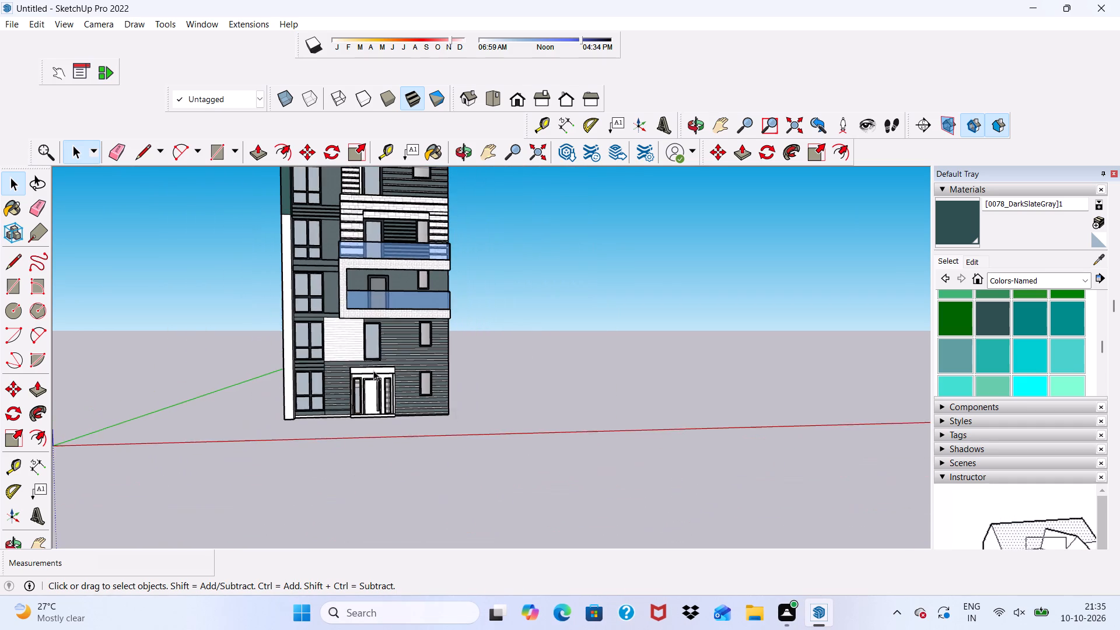
{"action": "scroll", "coordinate": [401, 169], "scroll_direction": "up", "scroll_amount": 9}
{"action": "scroll", "coordinate": [395, 222], "scroll_direction": "up", "scroll_amount": 2}
{"action": "scroll", "coordinate": [395, 227], "scroll_direction": "down", "scroll_amount": 2}
{"action": "middle_click_drag", "start_coordinate": [395, 228], "coordinate": [265, 262]}
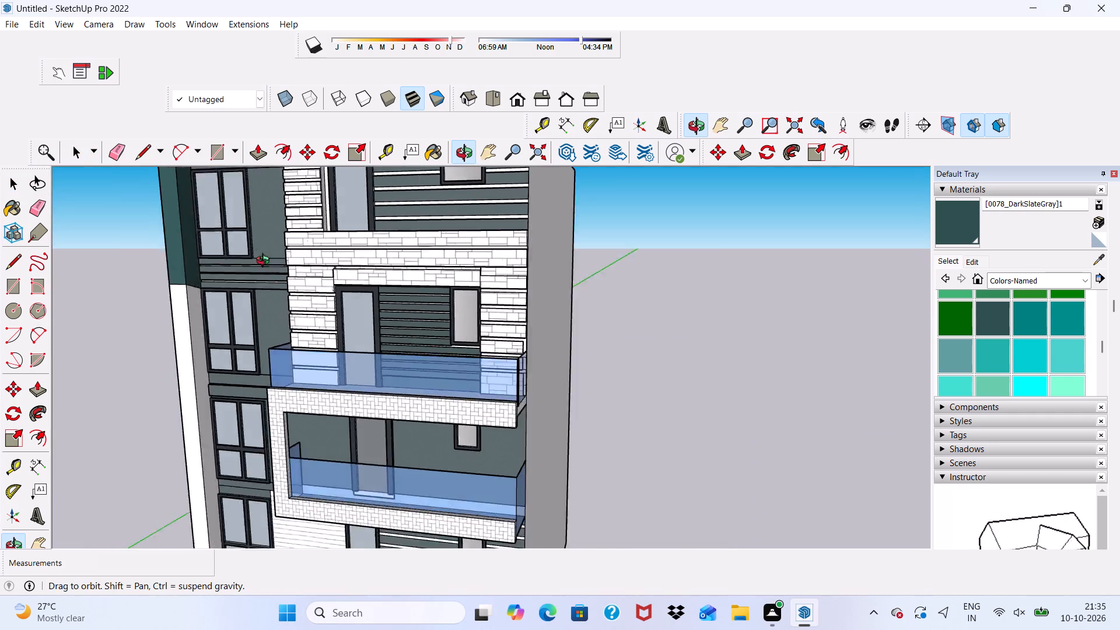
{"action": "middle_click_drag", "start_coordinate": [265, 262], "coordinate": [467, 325]}
{"action": "scroll", "coordinate": [362, 257], "scroll_direction": "down", "scroll_amount": 11}
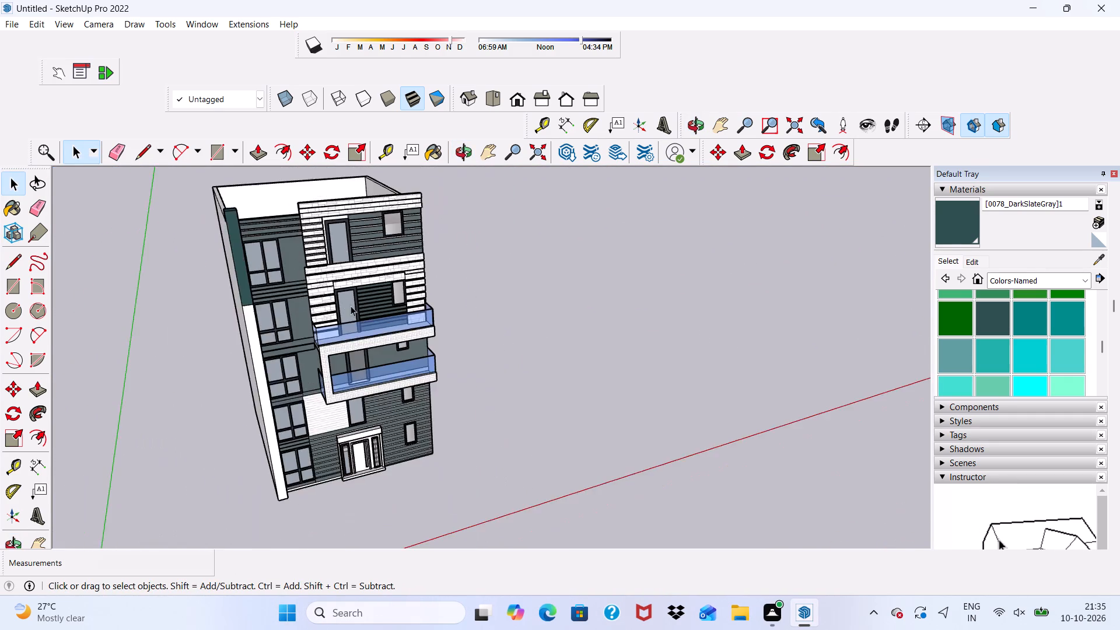
{"action": "scroll", "coordinate": [215, 240], "scroll_direction": "up", "scroll_amount": 5}
{"action": "scroll", "coordinate": [299, 209], "scroll_direction": "up", "scroll_amount": 1}
{"action": "scroll", "coordinate": [316, 197], "scroll_direction": "down", "scroll_amount": 1}
{"action": "middle_click_drag", "start_coordinate": [339, 209], "coordinate": [118, 336]}
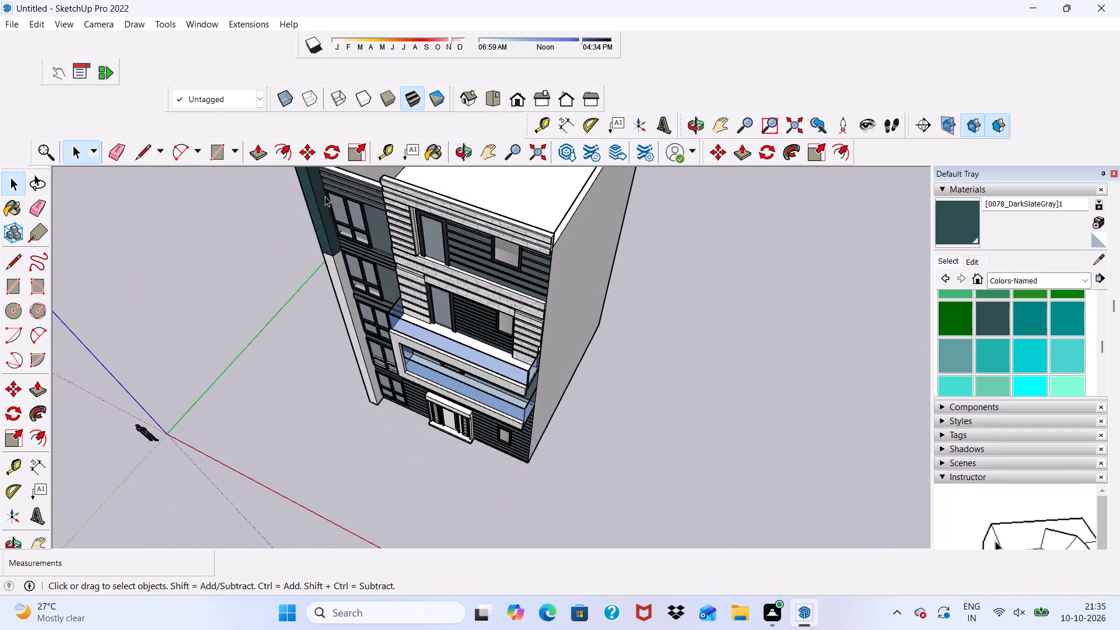
Draw a narrow rectangle about 4 7/16" by 34' 11 5/8" across the building's open top, from the rear parapet to the front parapet.
{"action": "left_click", "coordinate": [214, 152]}
{"action": "scroll", "coordinate": [323, 286], "scroll_direction": "down", "scroll_amount": 8}
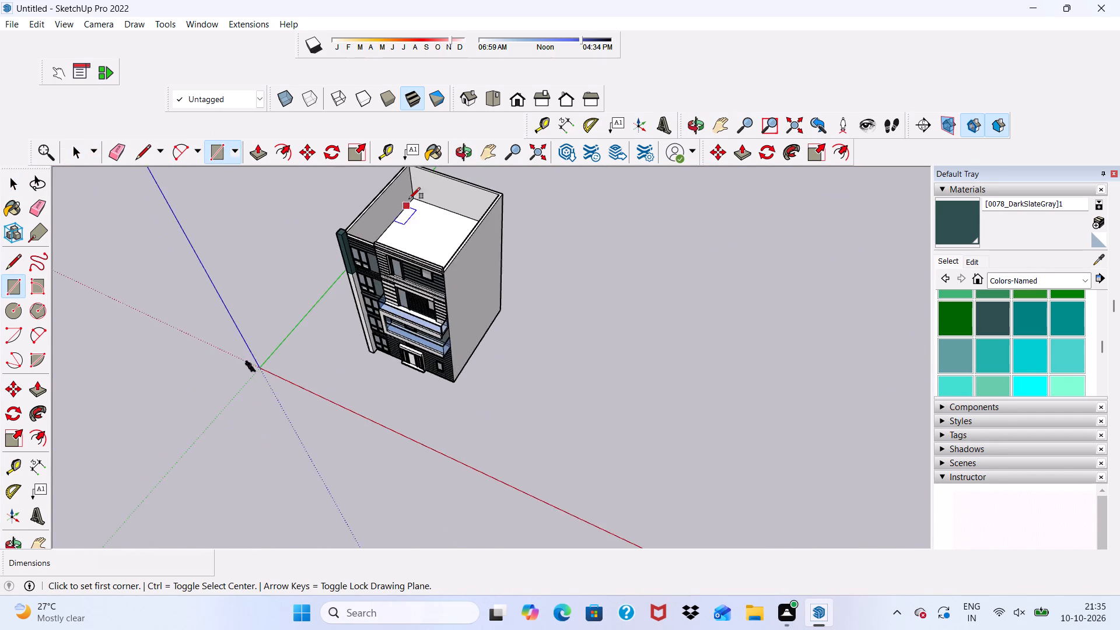
{"action": "scroll", "coordinate": [409, 186], "scroll_direction": "up", "scroll_amount": 5}
{"action": "scroll", "coordinate": [410, 185], "scroll_direction": "down", "scroll_amount": 7}
{"action": "scroll", "coordinate": [435, 190], "scroll_direction": "up", "scroll_amount": 11}
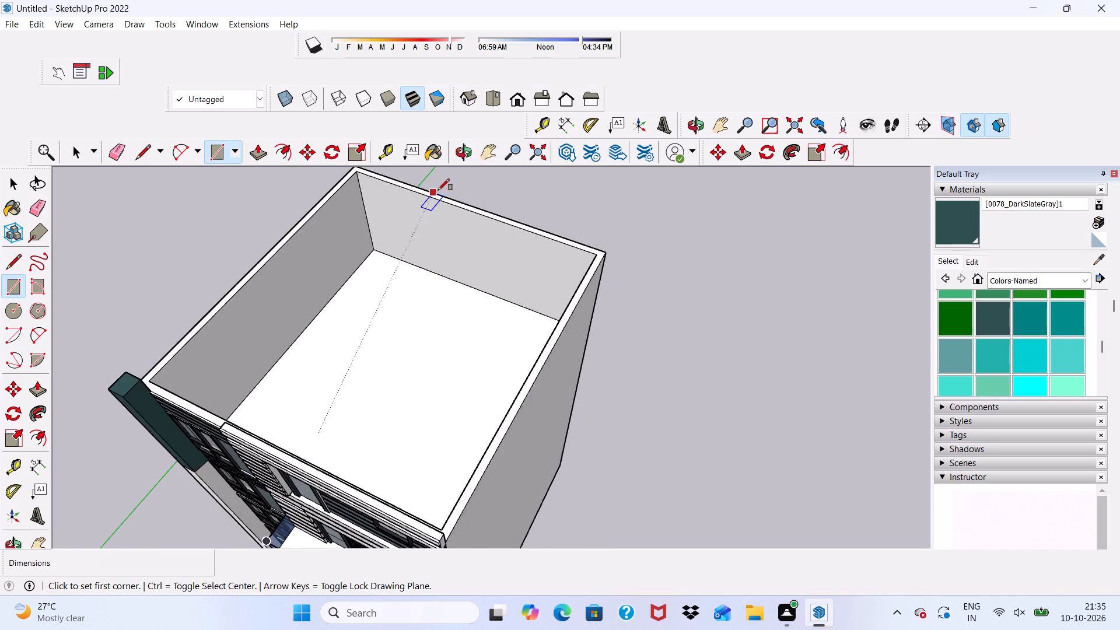
{"action": "scroll", "coordinate": [438, 190], "scroll_direction": "up", "scroll_amount": 1}
{"action": "left_click", "coordinate": [435, 190]}
{"action": "scroll", "coordinate": [496, 291], "scroll_direction": "down", "scroll_amount": 3}
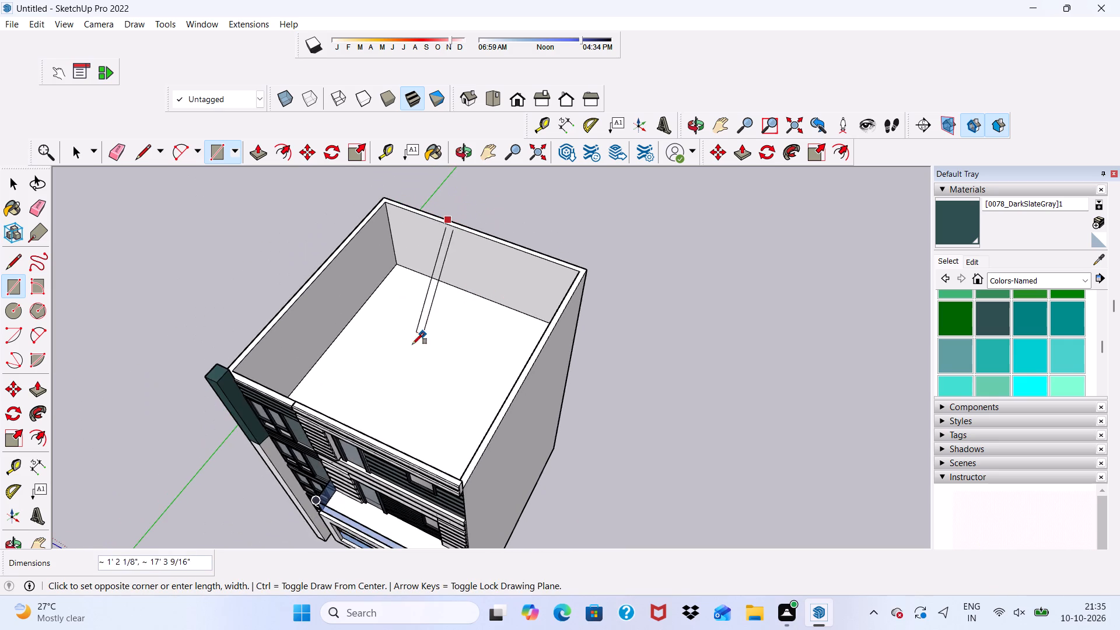
{"action": "scroll", "coordinate": [321, 419], "scroll_direction": "up", "scroll_amount": 9}
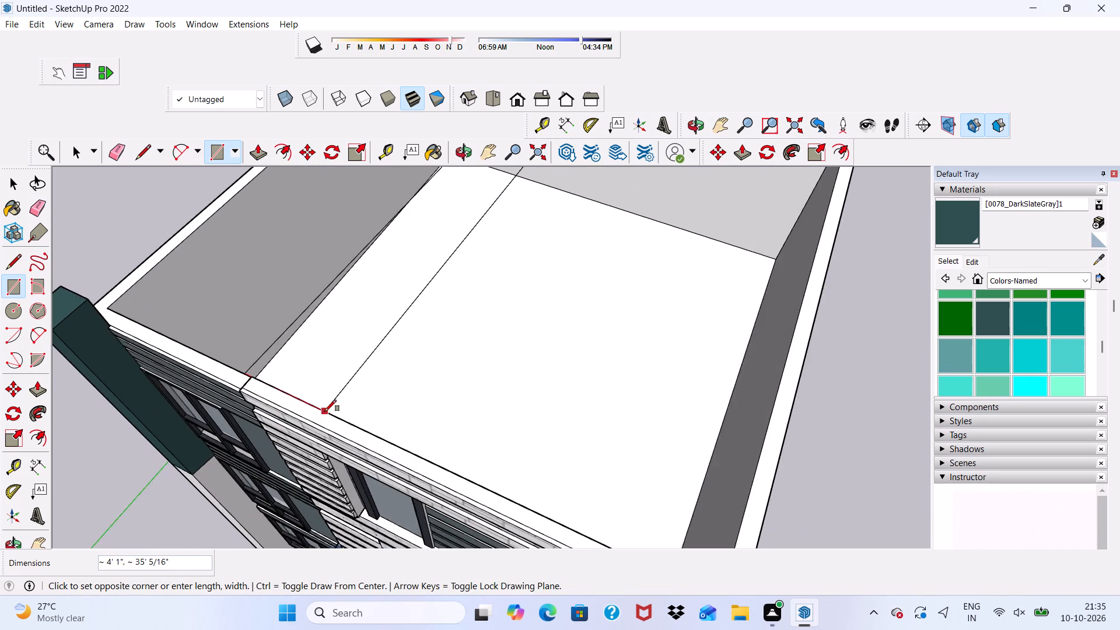
{"action": "scroll", "coordinate": [325, 411], "scroll_direction": "up", "scroll_amount": 6}
{"action": "middle_click_drag", "start_coordinate": [299, 419], "coordinate": [614, 308]}
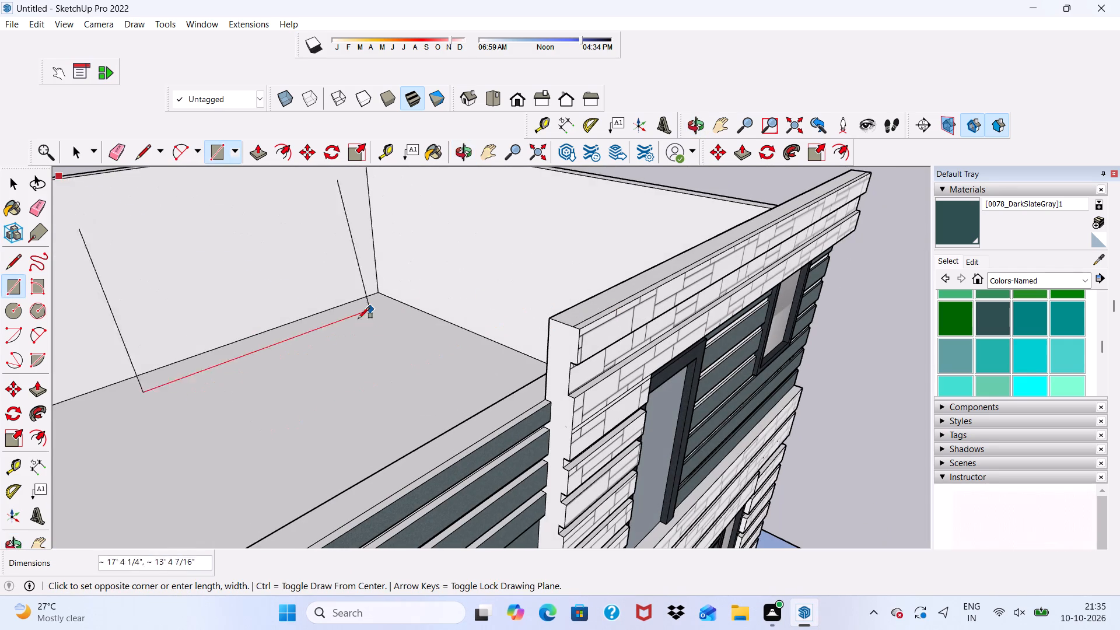
{"action": "left_click", "coordinate": [541, 404]}
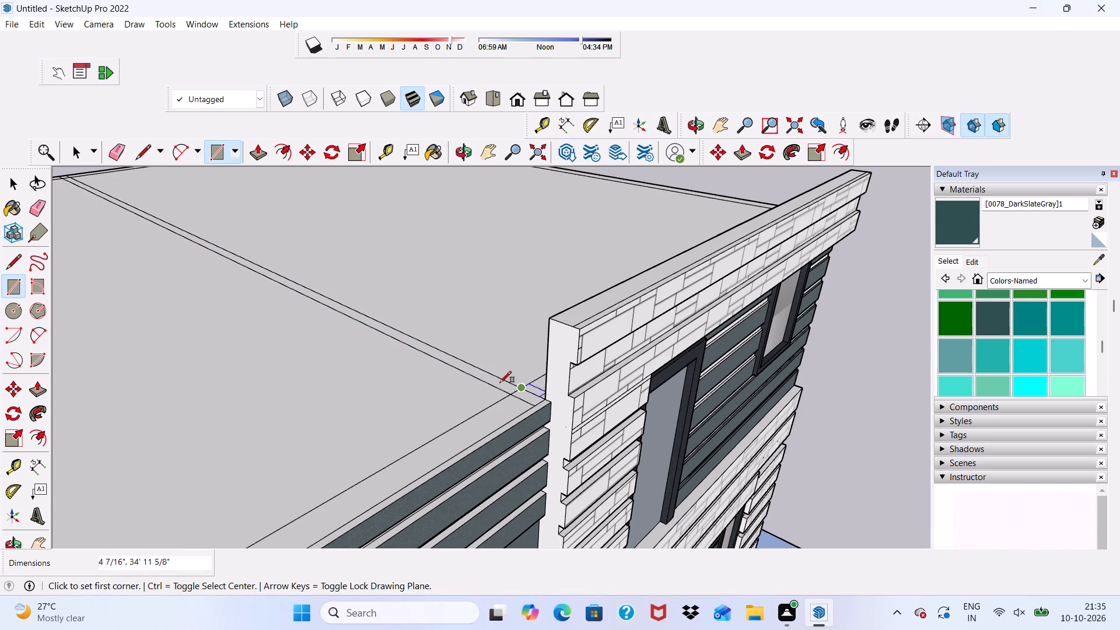
Erase the narrow rectangle's long edges across the roof and its leftover segments on the front and rear parapet tops.
{"action": "left_click", "coordinate": [113, 160]}
{"action": "left_click", "coordinate": [113, 145]}
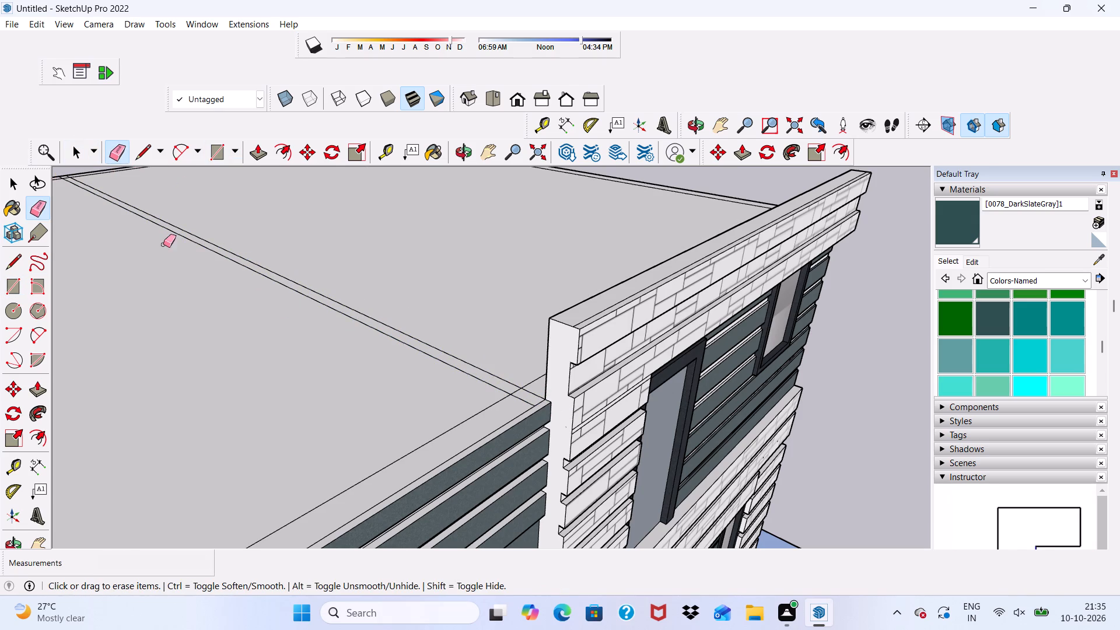
{"action": "left_click_drag", "start_coordinate": [174, 250], "coordinate": [242, 243]}
{"action": "scroll", "coordinate": [101, 258], "scroll_direction": "down", "scroll_amount": 5}
{"action": "scroll", "coordinate": [328, 375], "scroll_direction": "up", "scroll_amount": 9}
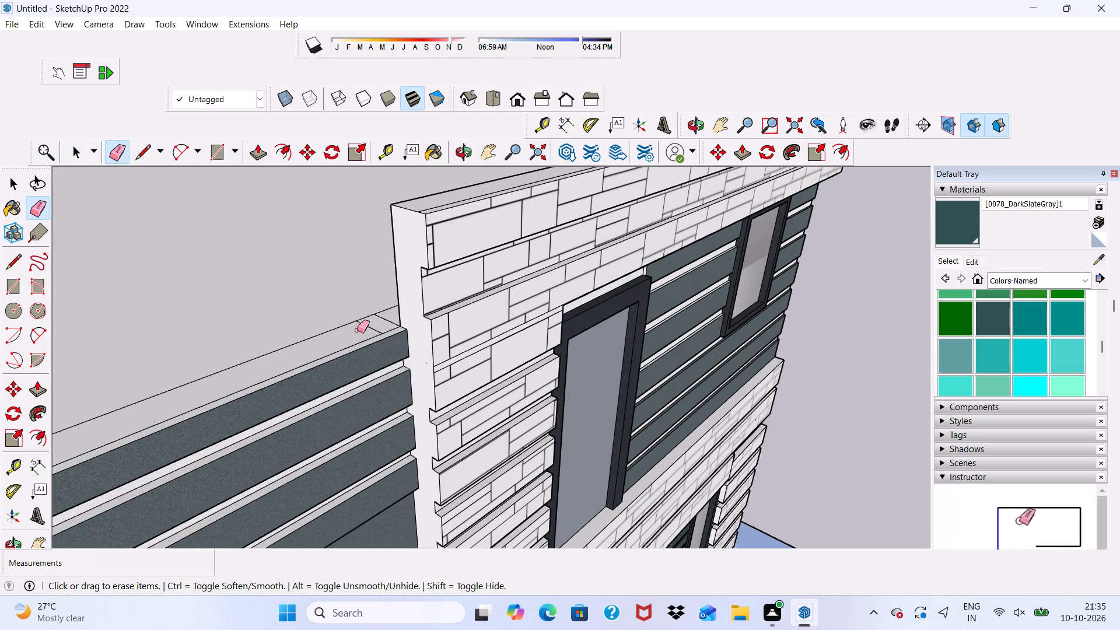
{"action": "left_click_drag", "start_coordinate": [367, 328], "coordinate": [379, 325]}
{"action": "left_click", "coordinate": [380, 324]}
{"action": "left_click_drag", "start_coordinate": [387, 318], "coordinate": [382, 319]}
{"action": "scroll", "coordinate": [327, 334], "scroll_direction": "down", "scroll_amount": 8}
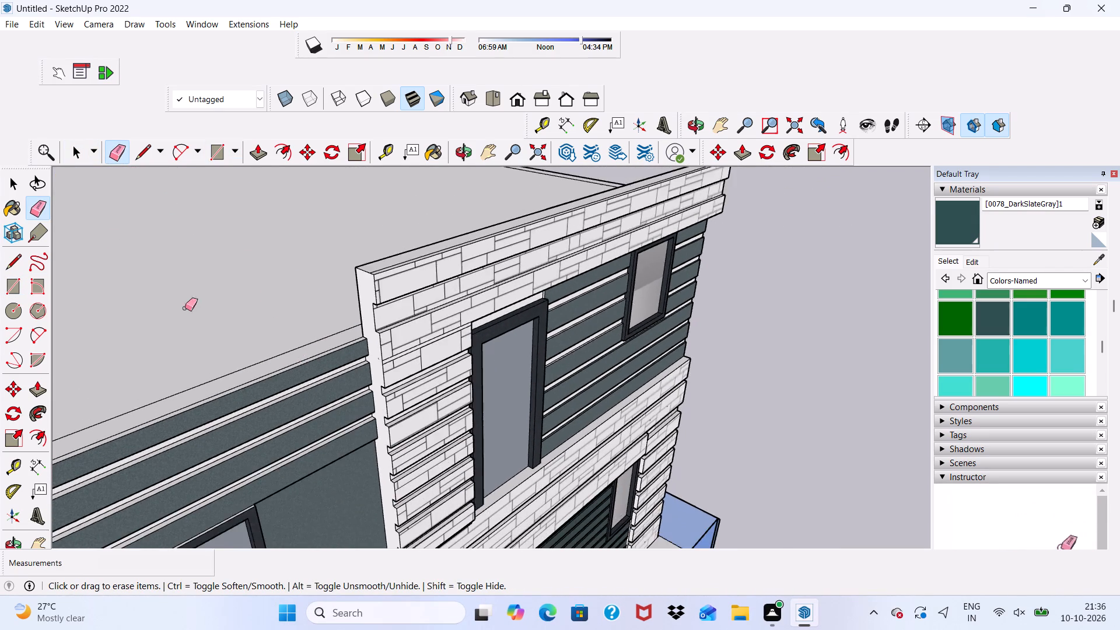
{"action": "scroll", "coordinate": [185, 308], "scroll_direction": "down", "scroll_amount": 10}
{"action": "scroll", "coordinate": [92, 244], "scroll_direction": "up", "scroll_amount": 6}
{"action": "scroll", "coordinate": [83, 233], "scroll_direction": "down", "scroll_amount": 1}
{"action": "scroll", "coordinate": [99, 279], "scroll_direction": "up", "scroll_amount": 16}
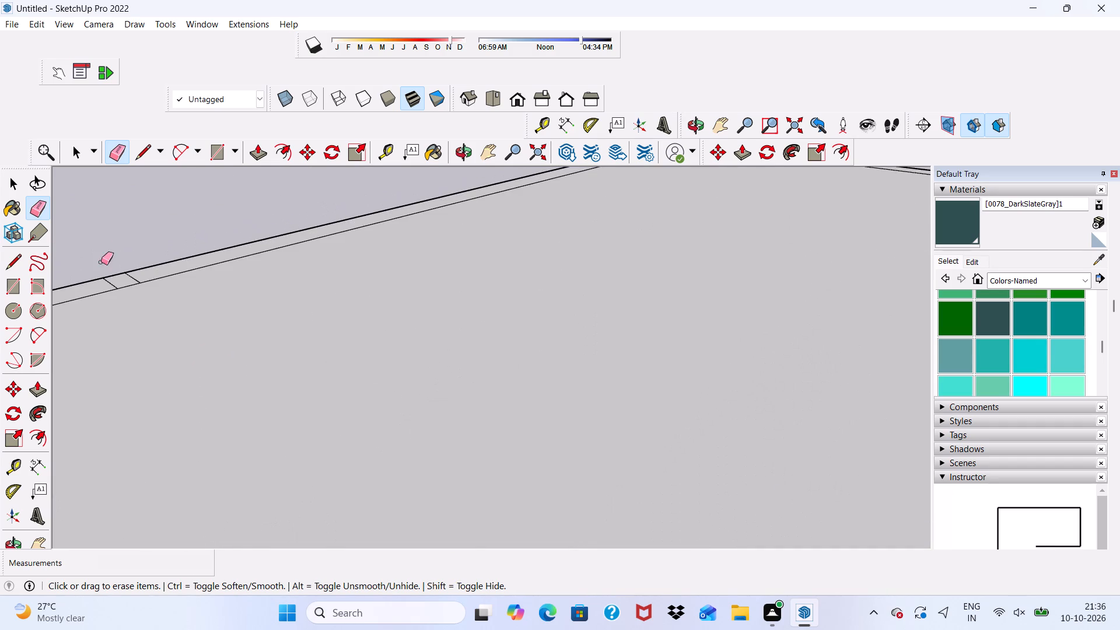
{"action": "left_click_drag", "start_coordinate": [108, 284], "coordinate": [135, 275]}
{"action": "scroll", "coordinate": [117, 270], "scroll_direction": "down", "scroll_amount": 8}
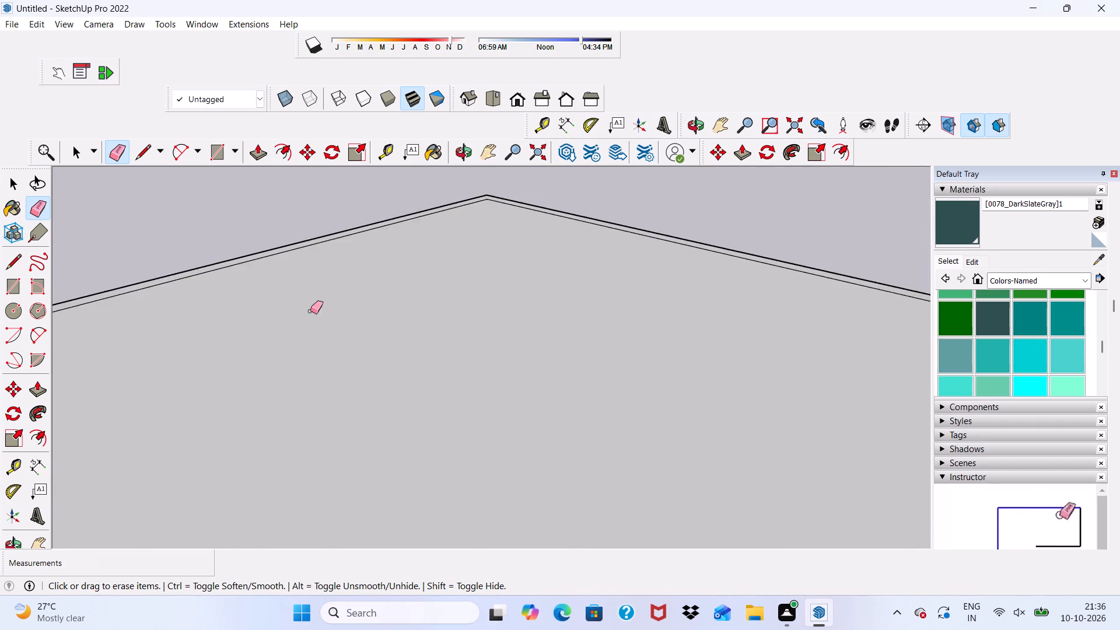
Examine the building's front from a low viewpoint and from a distance.
{"action": "scroll", "coordinate": [310, 311], "scroll_direction": "down", "scroll_amount": 16}
{"action": "middle_click_drag", "start_coordinate": [373, 401], "coordinate": [160, 206]}
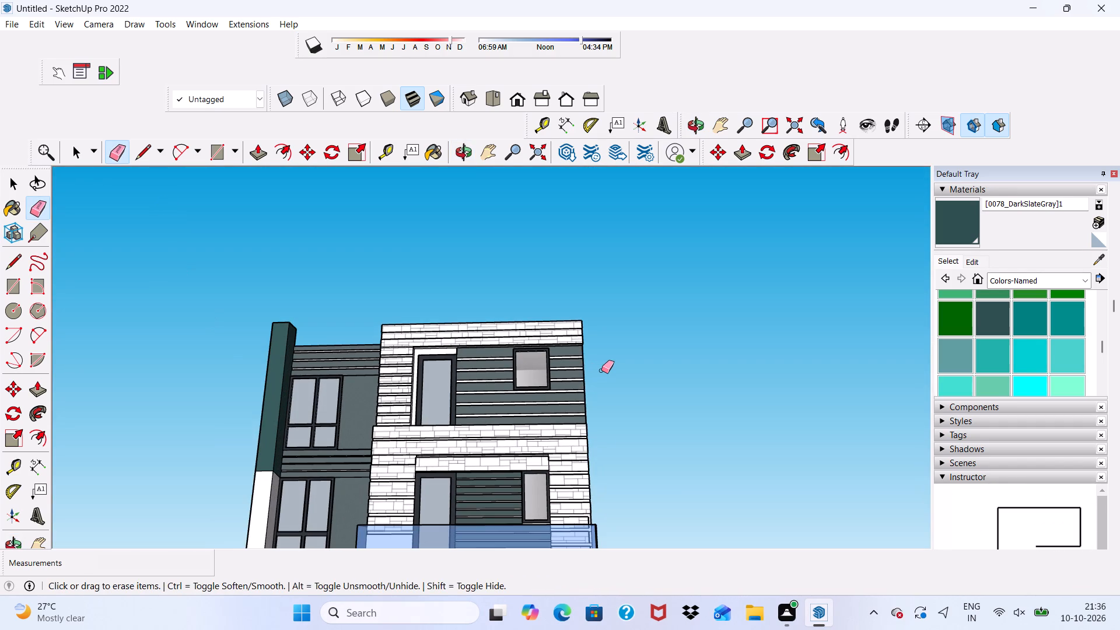
{"action": "key", "text": "space"}
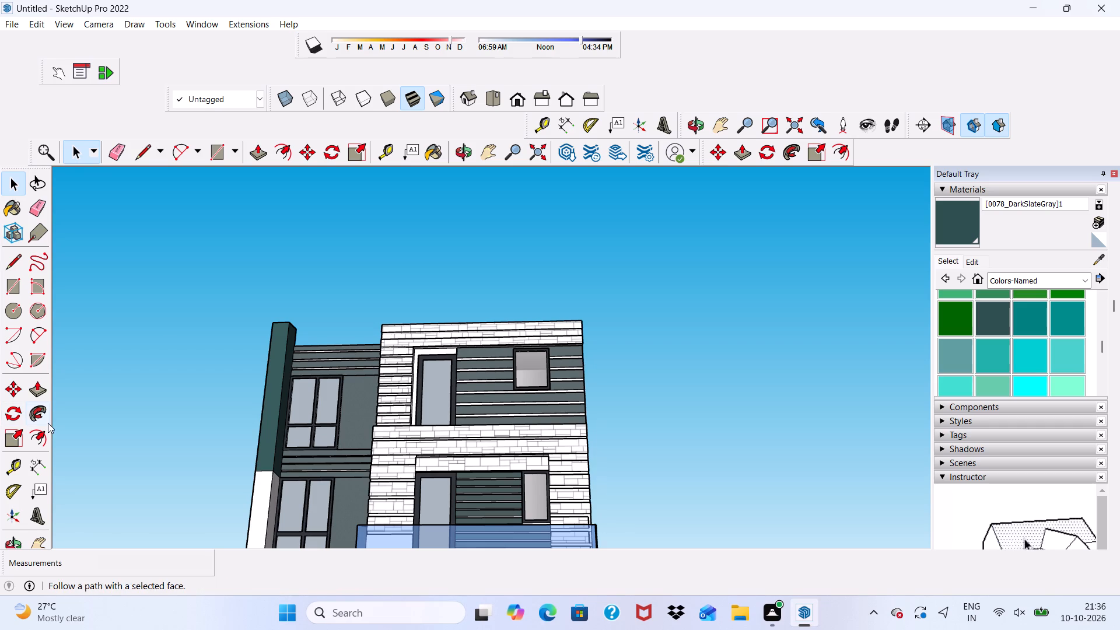
{"action": "key", "text": "space"}
{"action": "scroll", "coordinate": [37, 401], "scroll_direction": "down", "scroll_amount": 19}
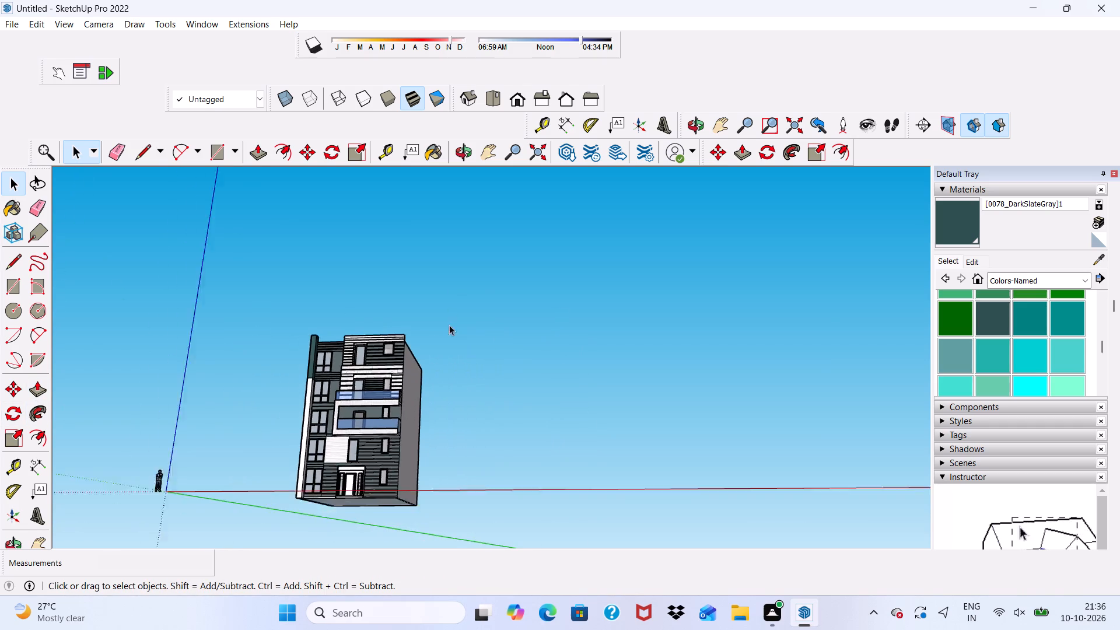
{"action": "scroll", "coordinate": [449, 325], "scroll_direction": "down", "scroll_amount": 2}
{"action": "scroll", "coordinate": [405, 415], "scroll_direction": "up", "scroll_amount": 1}
{"action": "middle_click_drag", "start_coordinate": [405, 415], "coordinate": [407, 541]}
Examine the entrance and lower-storey cladding at close range, then review the full front façade.
{"action": "scroll", "coordinate": [383, 513], "scroll_direction": "up", "scroll_amount": 5}
{"action": "scroll", "coordinate": [357, 426], "scroll_direction": "up", "scroll_amount": 11}
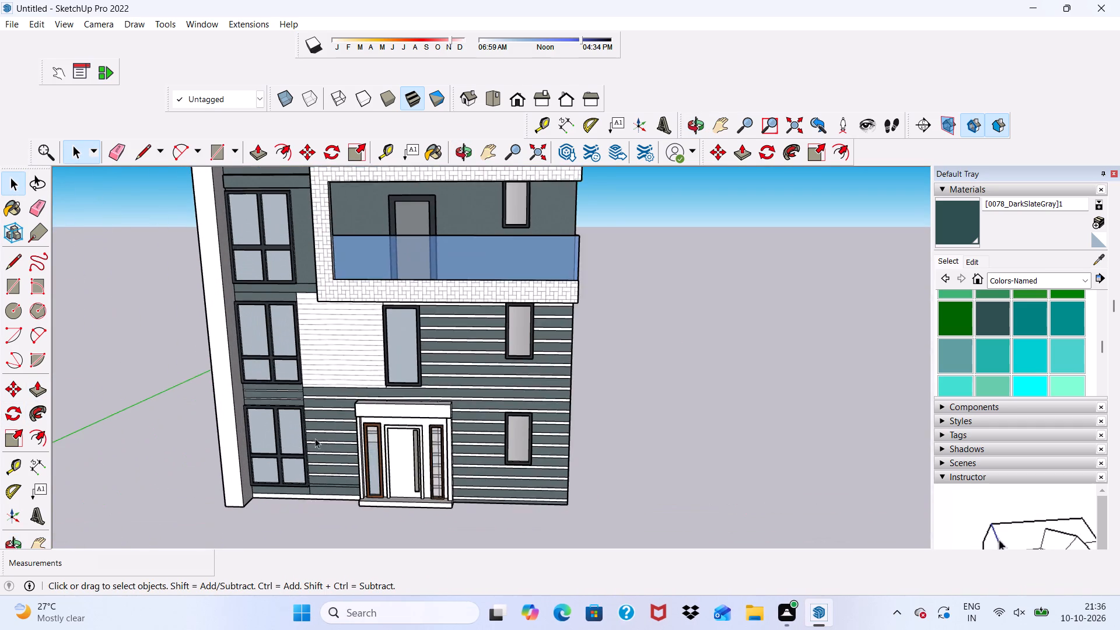
{"action": "scroll", "coordinate": [384, 450], "scroll_direction": "up", "scroll_amount": 10}
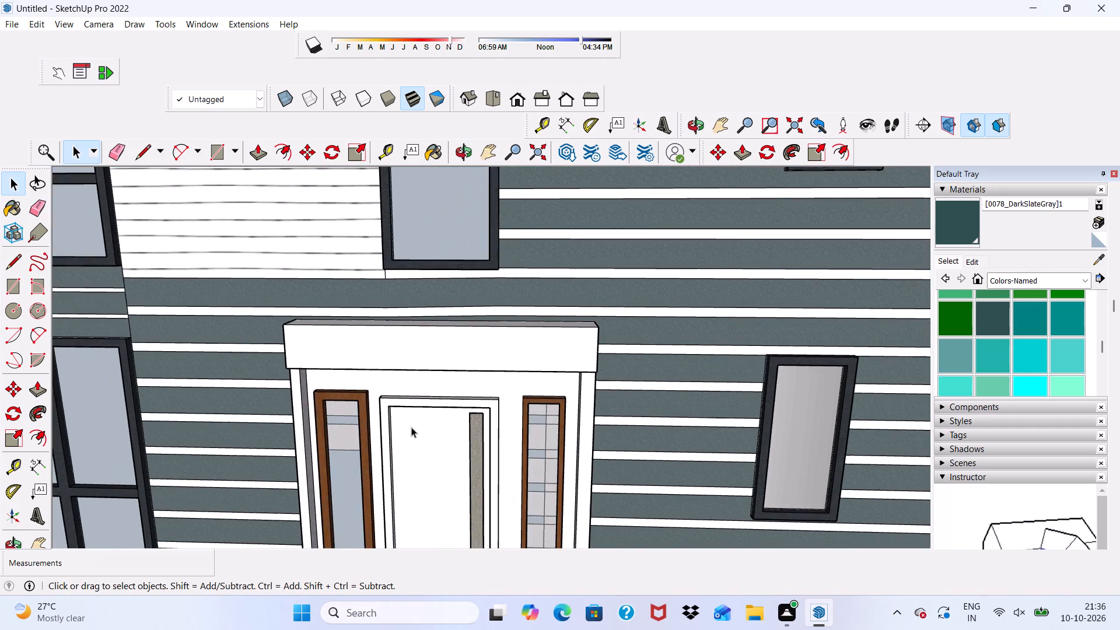
{"action": "scroll", "coordinate": [407, 418], "scroll_direction": "down", "scroll_amount": 4}
{"action": "middle_click_drag", "start_coordinate": [405, 416], "coordinate": [331, 384]}
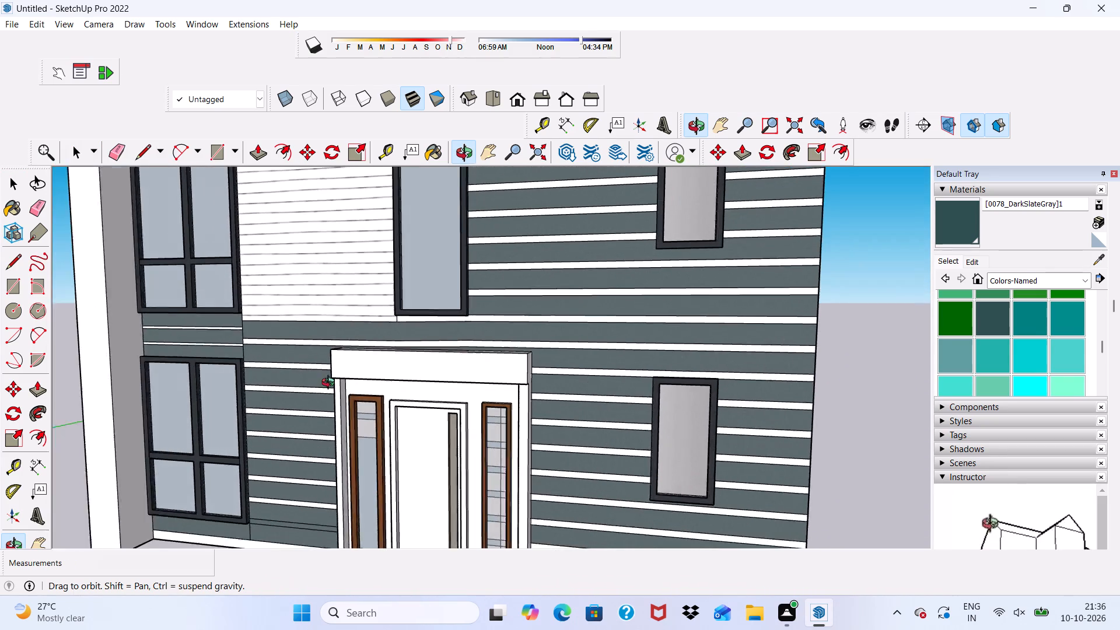
{"action": "middle_click_drag", "start_coordinate": [331, 384], "coordinate": [314, 384]}
{"action": "scroll", "coordinate": [313, 383], "scroll_direction": "up", "scroll_amount": 1}
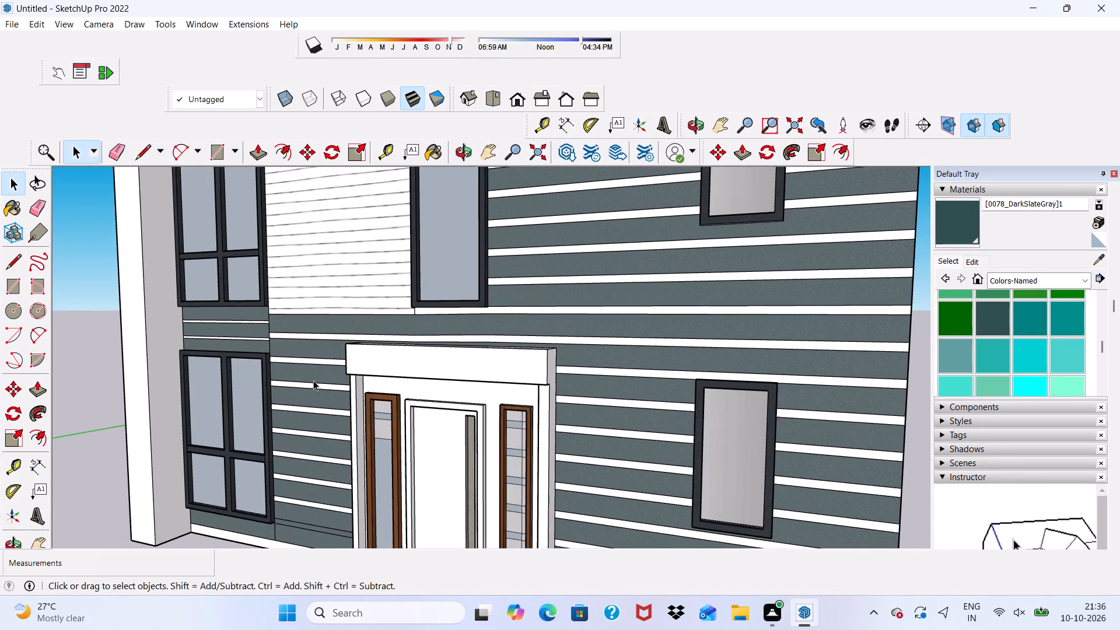
{"action": "scroll", "coordinate": [313, 380], "scroll_direction": "down", "scroll_amount": 11}
{"action": "middle_click_drag", "start_coordinate": [358, 407], "coordinate": [487, 489]}
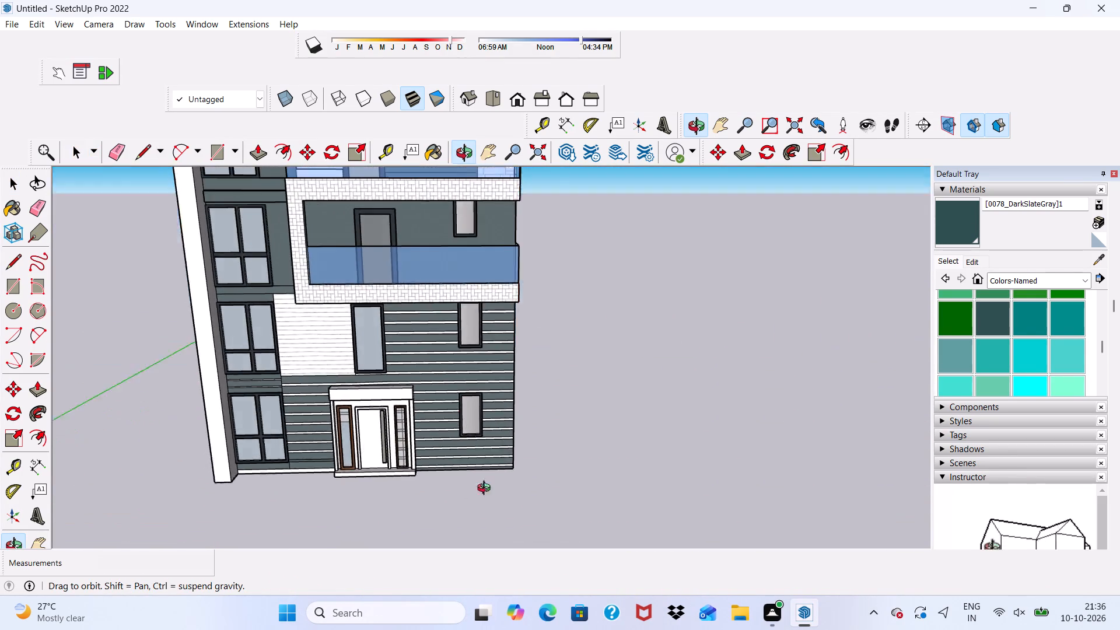
{"action": "middle_click_drag", "start_coordinate": [487, 489], "coordinate": [496, 509]}
{"action": "scroll", "coordinate": [357, 413], "scroll_direction": "down", "scroll_amount": 8}
{"action": "middle_click_drag", "start_coordinate": [398, 441], "coordinate": [381, 345]}
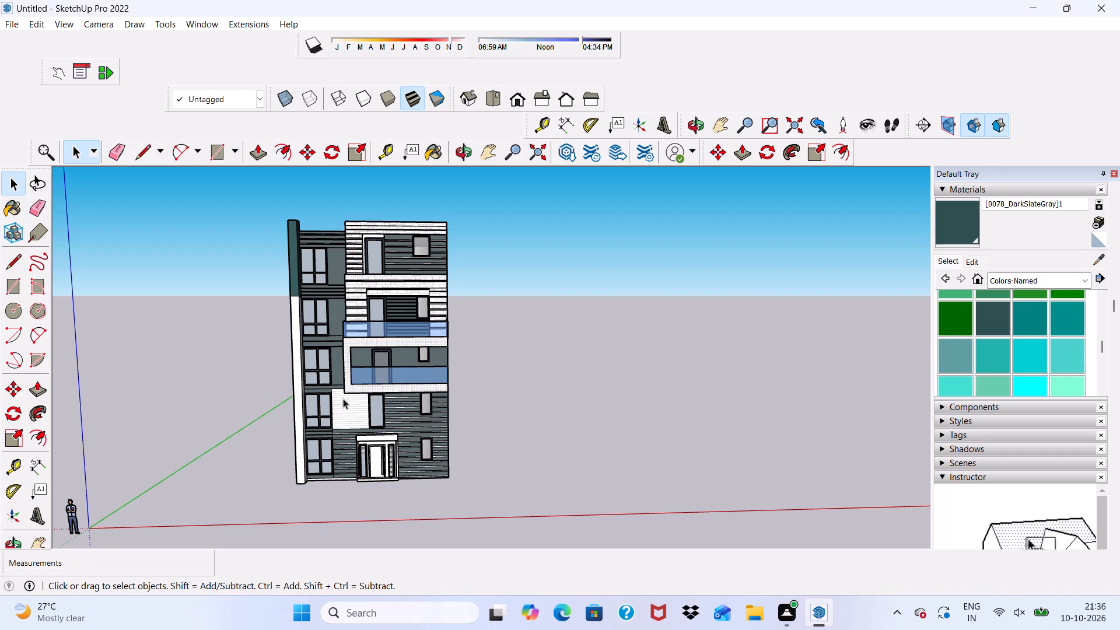
Examine the building's front façade and plain side wall from several angles and distances.
{"action": "scroll", "coordinate": [324, 358], "scroll_direction": "up", "scroll_amount": 2}
{"action": "scroll", "coordinate": [268, 372], "scroll_direction": "down", "scroll_amount": 5}
{"action": "middle_click_drag", "start_coordinate": [363, 414], "coordinate": [280, 374]}
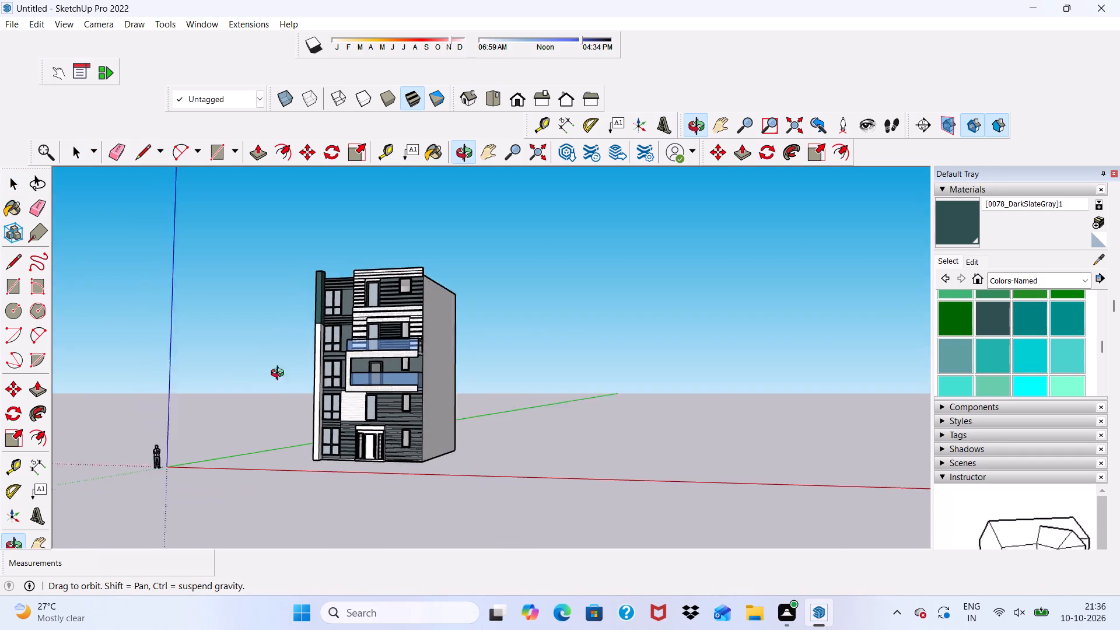
{"action": "middle_click_drag", "start_coordinate": [280, 374], "coordinate": [233, 383]}
{"action": "scroll", "coordinate": [408, 389], "scroll_direction": "up", "scroll_amount": 9}
{"action": "scroll", "coordinate": [295, 322], "scroll_direction": "down", "scroll_amount": 3}
{"action": "middle_click_drag", "start_coordinate": [293, 334], "coordinate": [419, 311]}
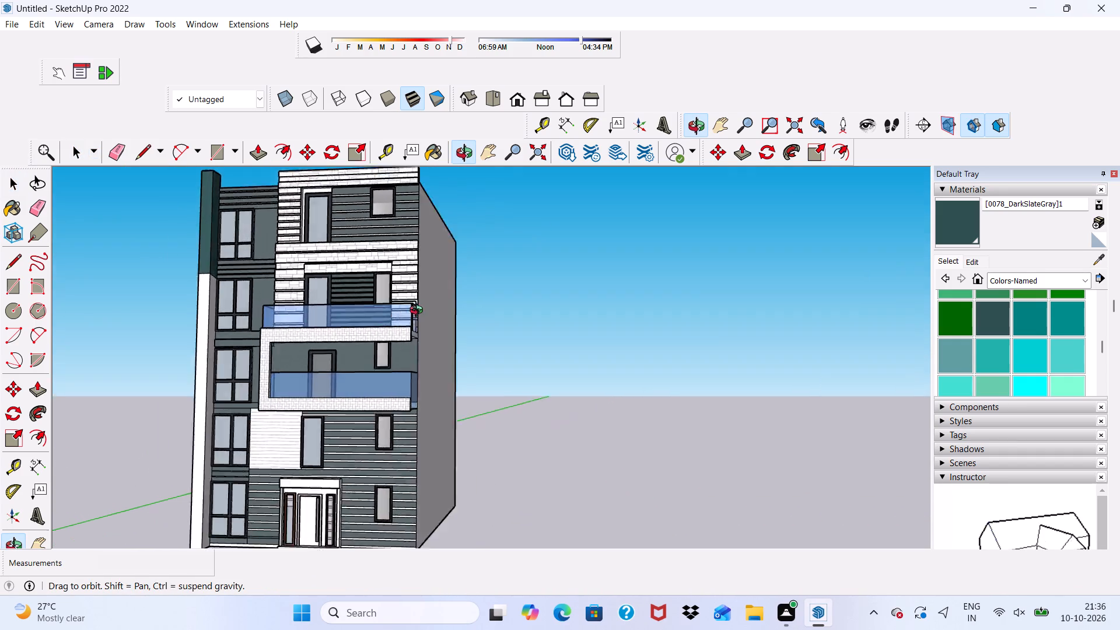
{"action": "middle_click_drag", "start_coordinate": [419, 311], "coordinate": [327, 331]}
{"action": "scroll", "coordinate": [334, 324], "scroll_direction": "down", "scroll_amount": 6}
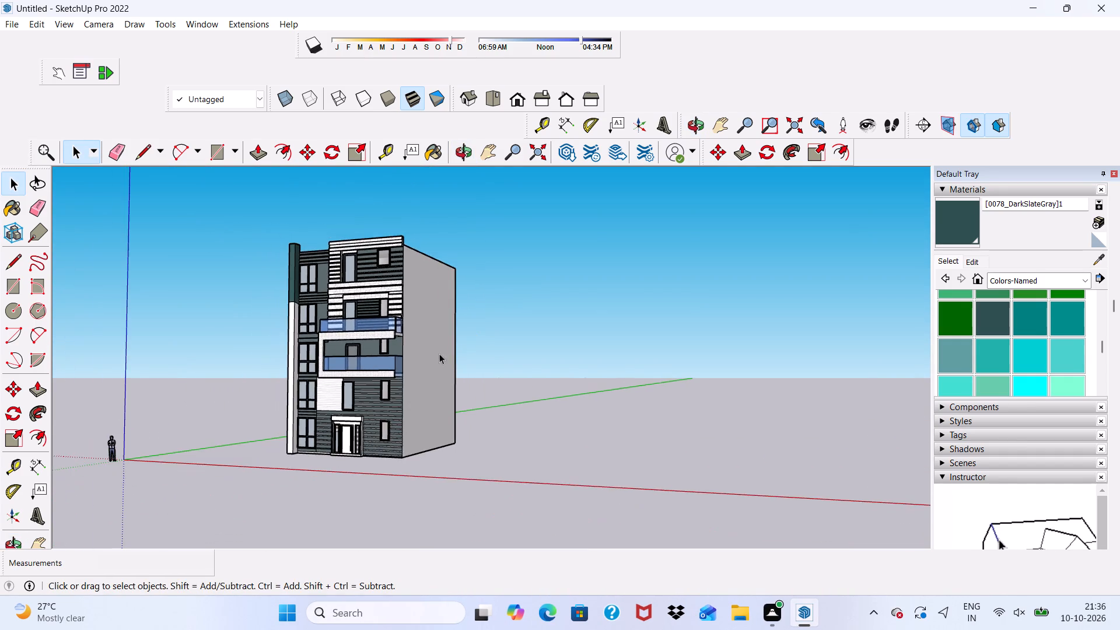
{"action": "middle_click_drag", "start_coordinate": [439, 353], "coordinate": [516, 384]}
{"action": "scroll", "coordinate": [519, 387], "scroll_direction": "up", "scroll_amount": 1}
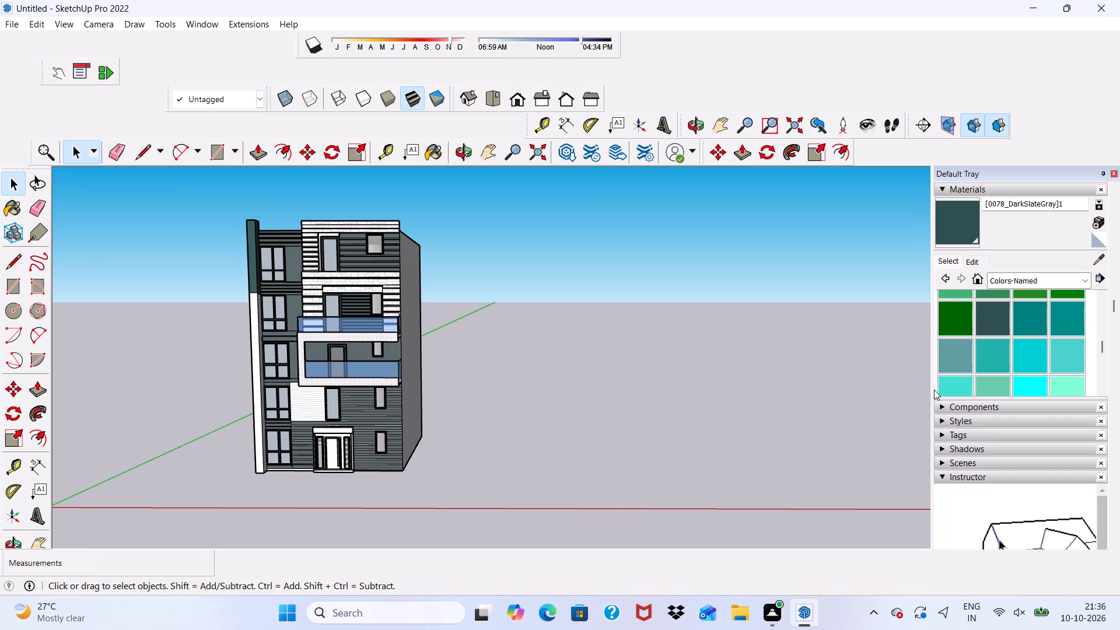
Paint the undersides of the lower and upper balcony slabs with 0057_DarkKhaki from the Colors-Named collection.
{"action": "scroll", "coordinate": [1062, 357], "scroll_direction": "up", "scroll_amount": 3}
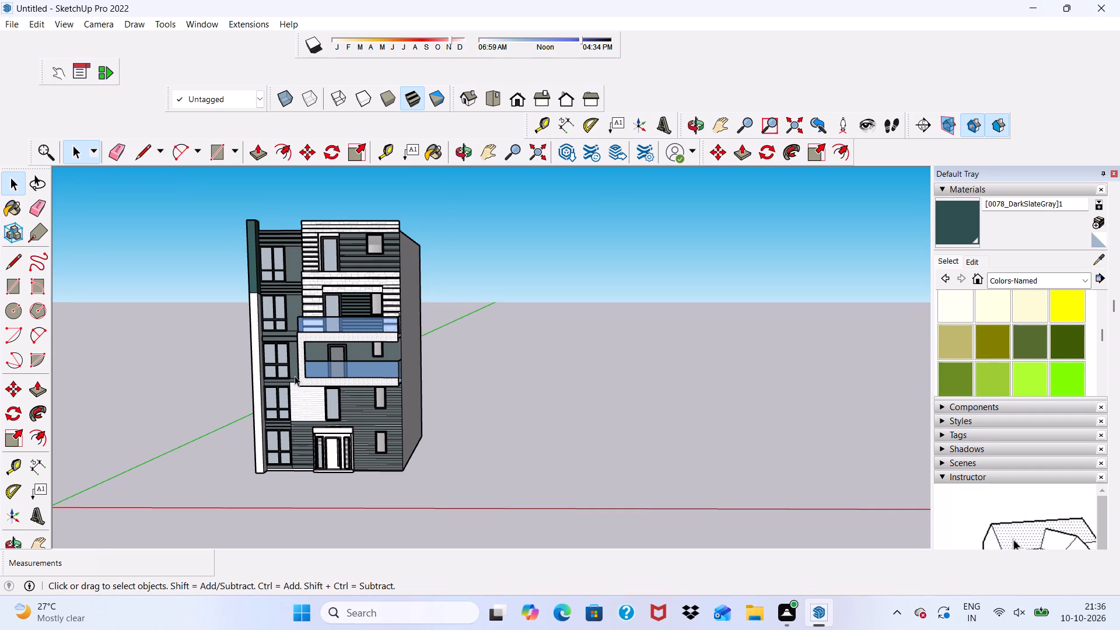
{"action": "scroll", "coordinate": [317, 395], "scroll_direction": "up", "scroll_amount": 3}
{"action": "middle_click_drag", "start_coordinate": [324, 397], "coordinate": [464, 276]}
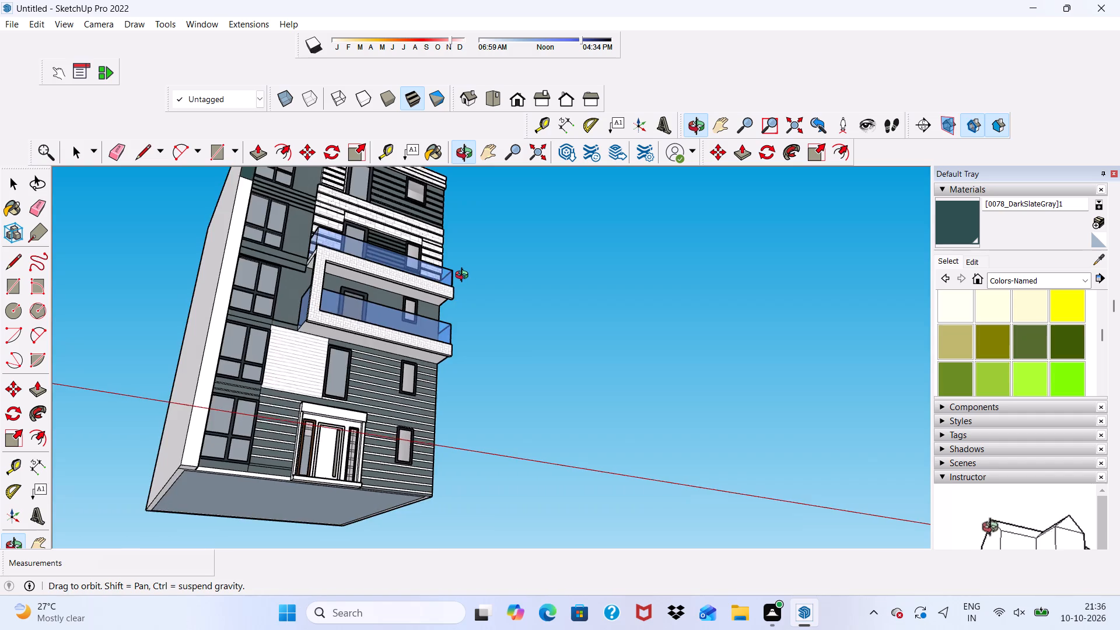
{"action": "middle_click_drag", "start_coordinate": [464, 276], "coordinate": [248, 212]}
{"action": "scroll", "coordinate": [300, 330], "scroll_direction": "up", "scroll_amount": 4}
{"action": "scroll", "coordinate": [380, 373], "scroll_direction": "up", "scroll_amount": 4}
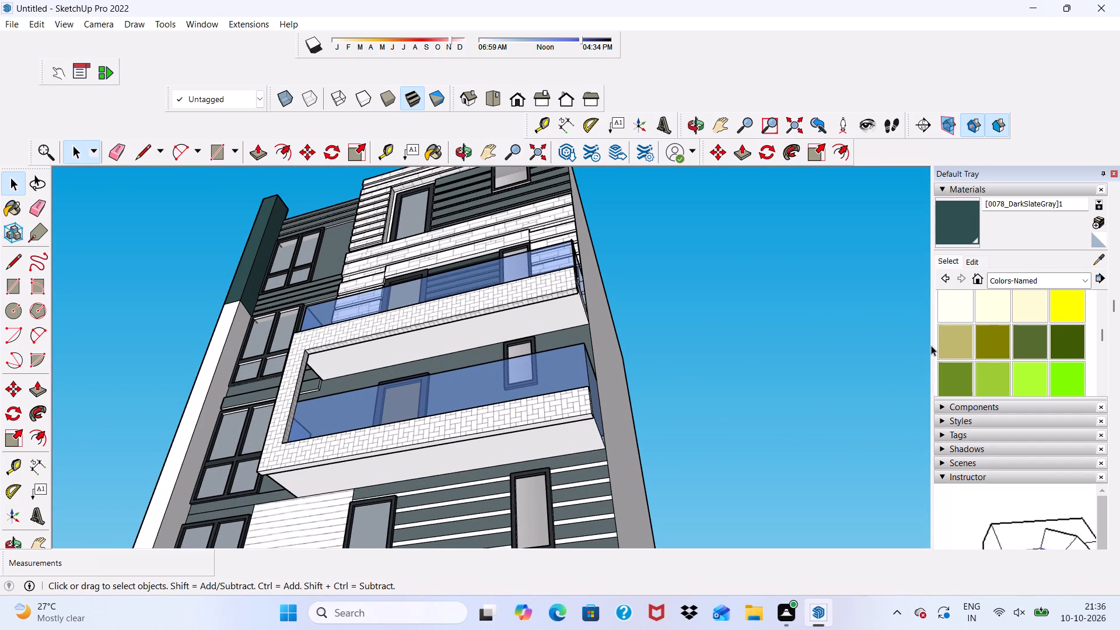
{"action": "left_click", "coordinate": [963, 340]}
{"action": "scroll", "coordinate": [549, 423], "scroll_direction": "up", "scroll_amount": 4}
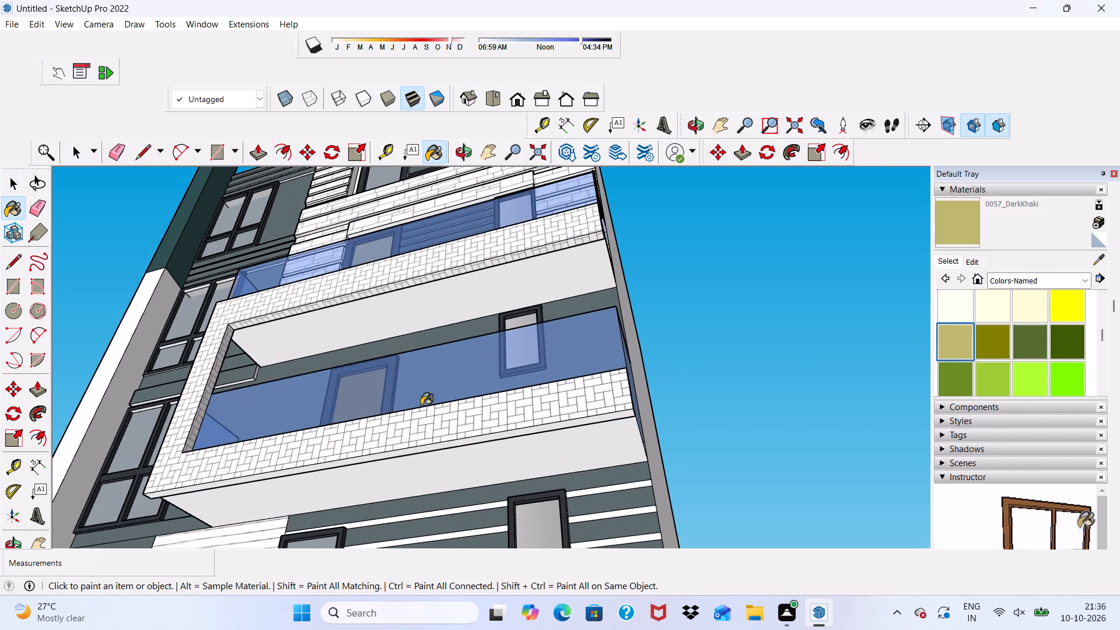
{"action": "left_click", "coordinate": [361, 478]}
{"action": "scroll", "coordinate": [362, 440], "scroll_direction": "down", "scroll_amount": 4}
{"action": "middle_click_drag", "start_coordinate": [476, 398], "coordinate": [501, 512]}
{"action": "scroll", "coordinate": [445, 400], "scroll_direction": "up", "scroll_amount": 3}
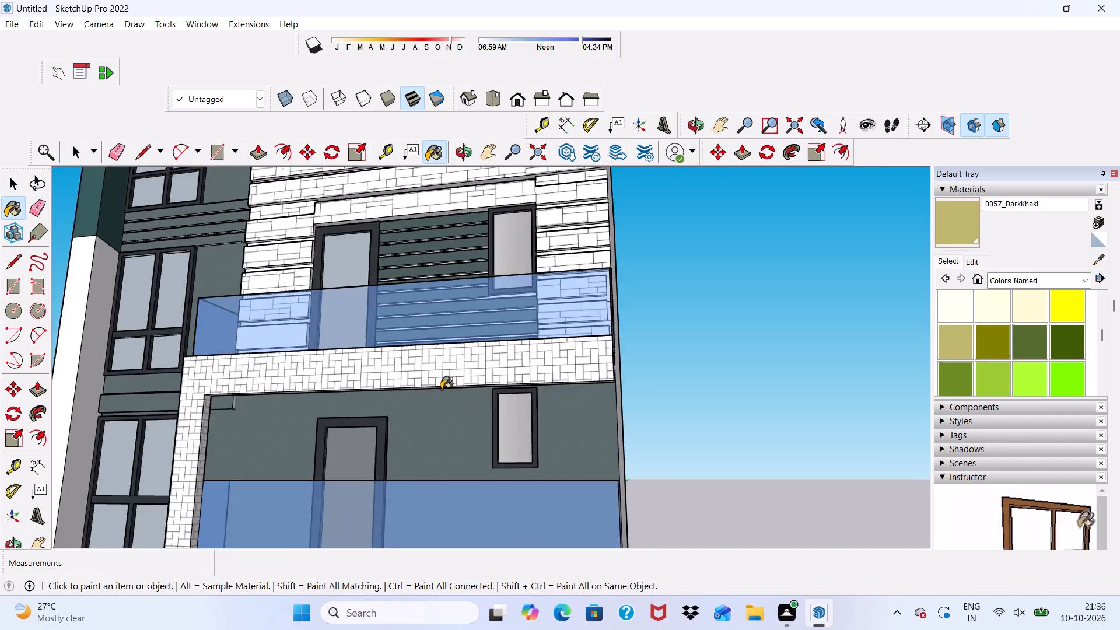
{"action": "scroll", "coordinate": [441, 389], "scroll_direction": "up", "scroll_amount": 2}
{"action": "middle_click_drag", "start_coordinate": [435, 402], "coordinate": [436, 313]}
{"action": "scroll", "coordinate": [411, 332], "scroll_direction": "up", "scroll_amount": 2}
{"action": "left_click", "coordinate": [359, 367]}
{"action": "scroll", "coordinate": [348, 330], "scroll_direction": "down", "scroll_amount": 8}
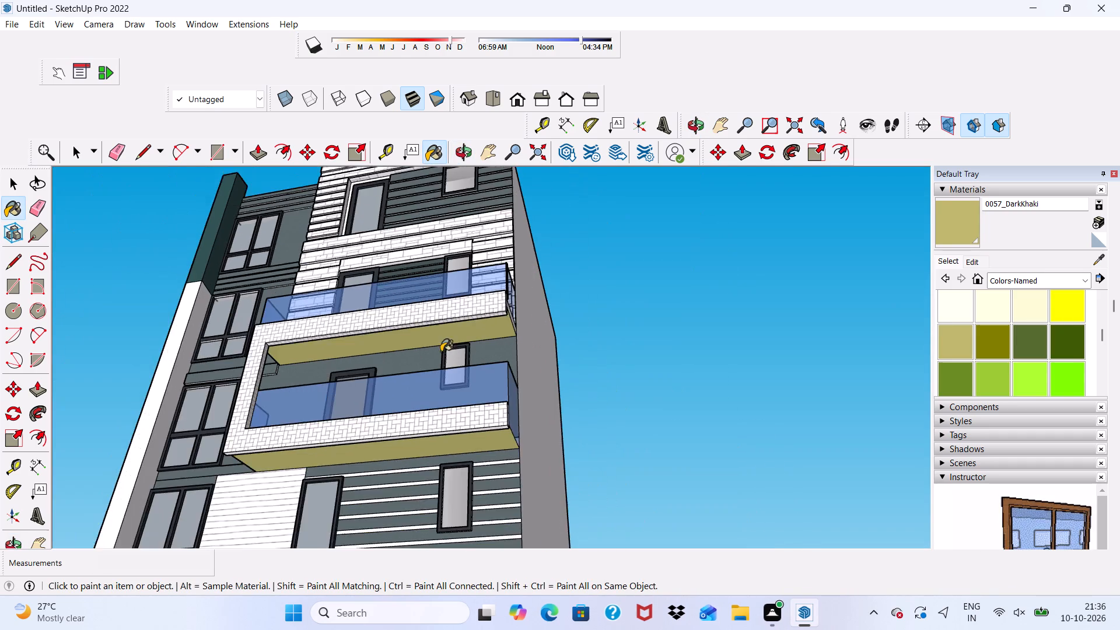
Paint both of the building's plain side walls and its rear wall with 0057_DarkKhaki.
{"action": "scroll", "coordinate": [441, 352], "scroll_direction": "down", "scroll_amount": 6}
{"action": "middle_click_drag", "start_coordinate": [415, 391], "coordinate": [215, 512]}
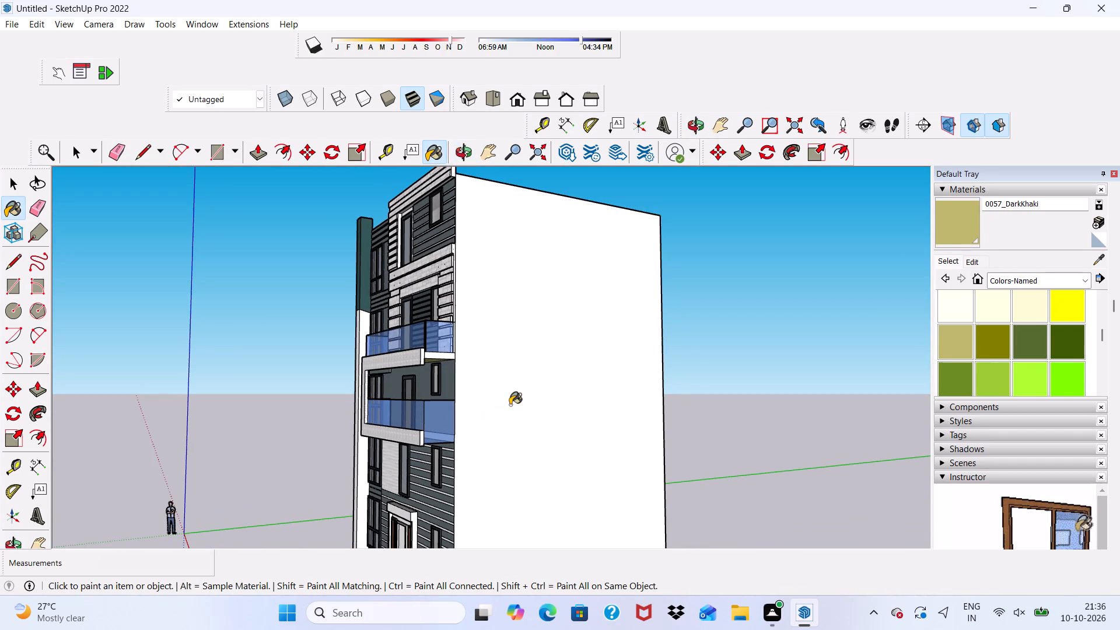
{"action": "left_click", "coordinate": [512, 404]}
{"action": "scroll", "coordinate": [463, 396], "scroll_direction": "down", "scroll_amount": 2}
{"action": "middle_click_drag", "start_coordinate": [587, 393], "coordinate": [752, 397]}
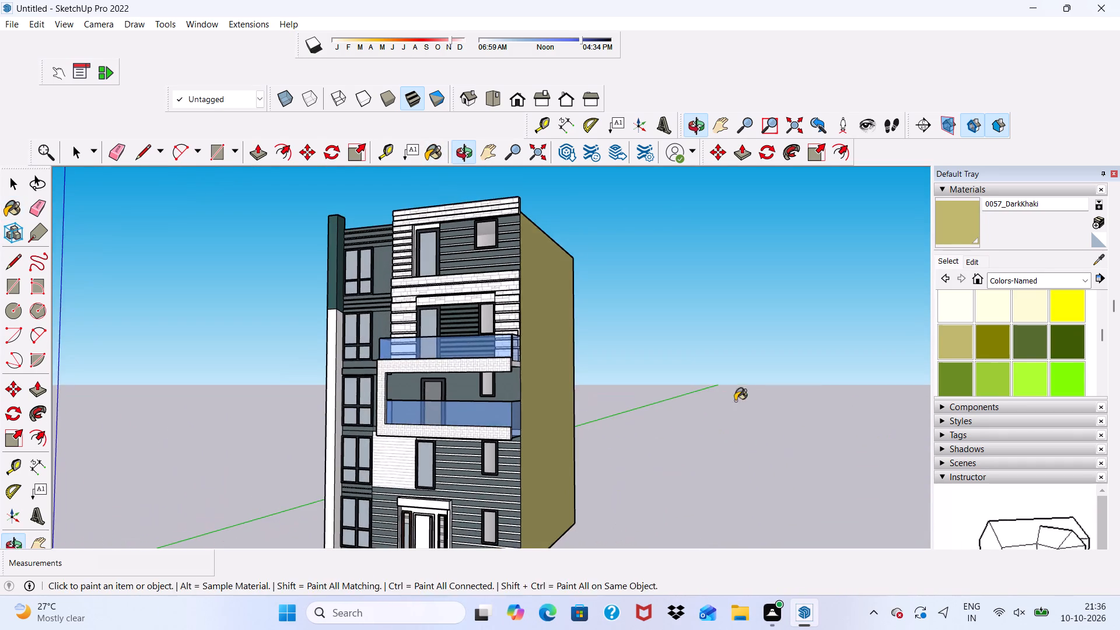
{"action": "middle_click_drag", "start_coordinate": [460, 404], "coordinate": [713, 414]}
{"action": "scroll", "coordinate": [332, 431], "scroll_direction": "up", "scroll_amount": 3}
{"action": "left_click", "coordinate": [313, 389]}
{"action": "scroll", "coordinate": [317, 389], "scroll_direction": "down", "scroll_amount": 4}
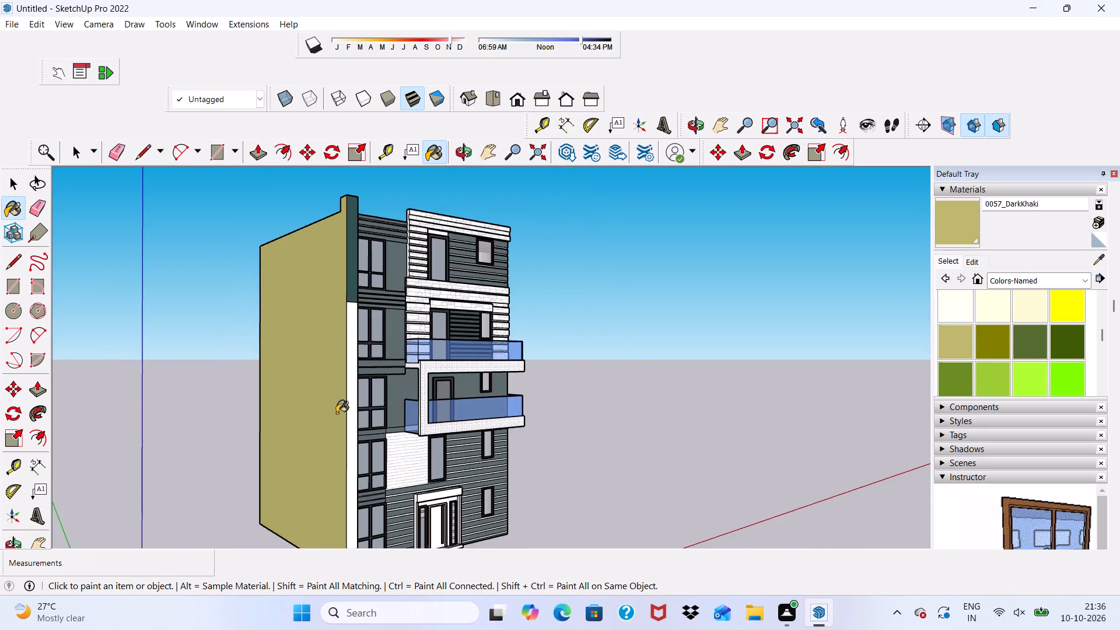
{"action": "scroll", "coordinate": [337, 413], "scroll_direction": "down", "scroll_amount": 5}
{"action": "middle_click_drag", "start_coordinate": [307, 417], "coordinate": [617, 440]}
{"action": "scroll", "coordinate": [256, 421], "scroll_direction": "up", "scroll_amount": 4}
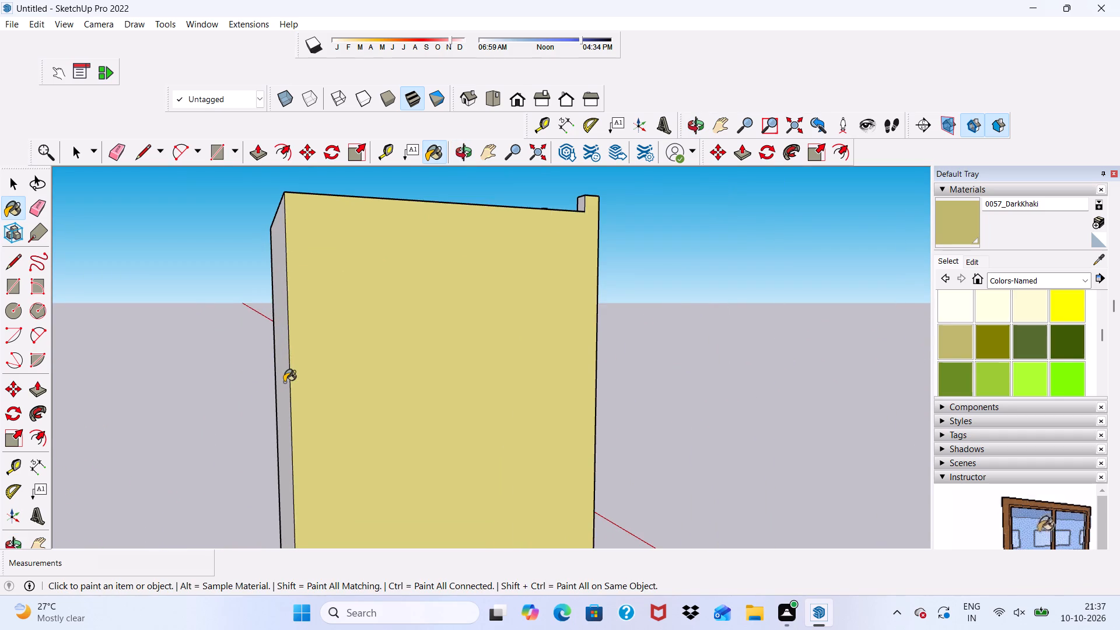
{"action": "left_click", "coordinate": [284, 382]}
{"action": "scroll", "coordinate": [220, 394], "scroll_direction": "down", "scroll_amount": 11}
{"action": "middle_click_drag", "start_coordinate": [328, 413], "coordinate": [0, 419]}
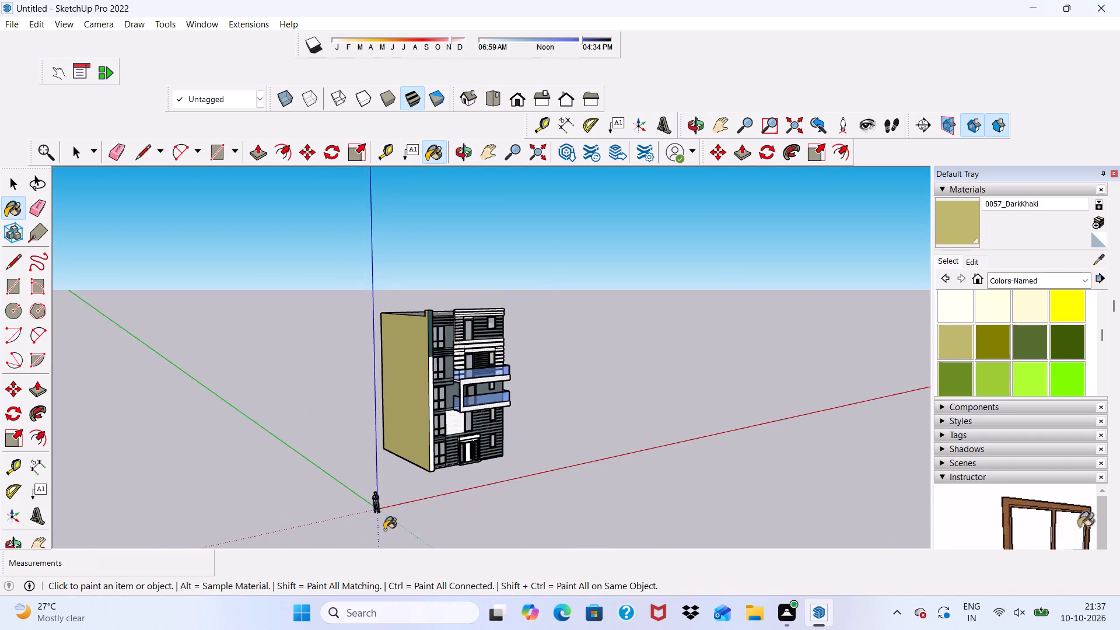
Review the painted building from both front corners, then its front façade up close and from a distance.
{"action": "scroll", "coordinate": [384, 530], "scroll_direction": "up", "scroll_amount": 5}
{"action": "scroll", "coordinate": [456, 453], "scroll_direction": "up", "scroll_amount": 3}
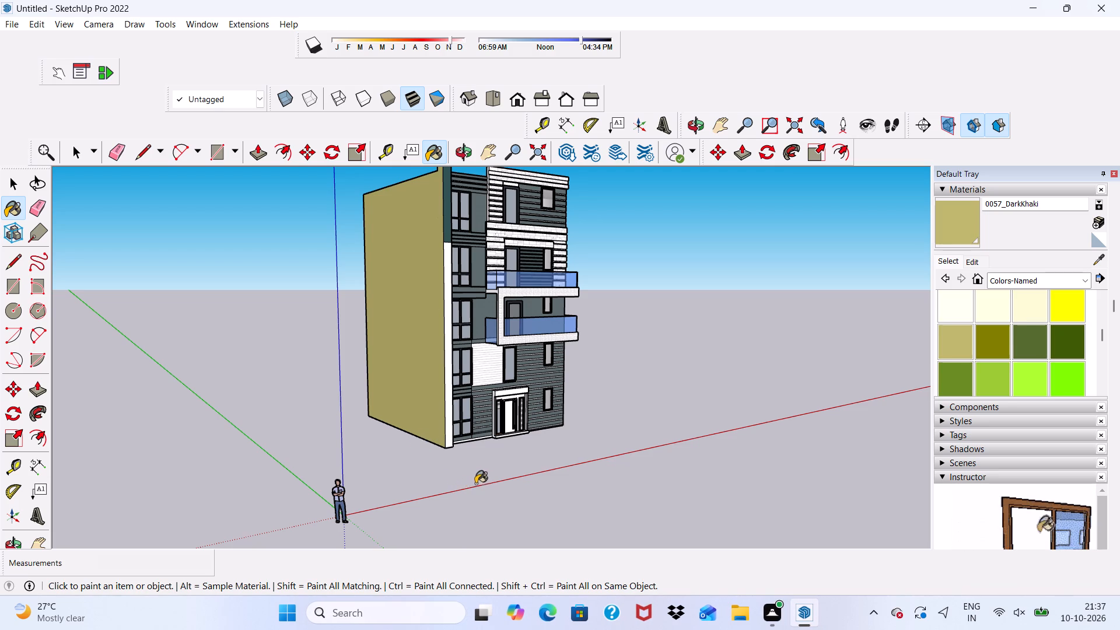
{"action": "scroll", "coordinate": [477, 474], "scroll_direction": "down", "scroll_amount": 4}
{"action": "scroll", "coordinate": [454, 471], "scroll_direction": "up", "scroll_amount": 5}
{"action": "scroll", "coordinate": [510, 417], "scroll_direction": "down", "scroll_amount": 2}
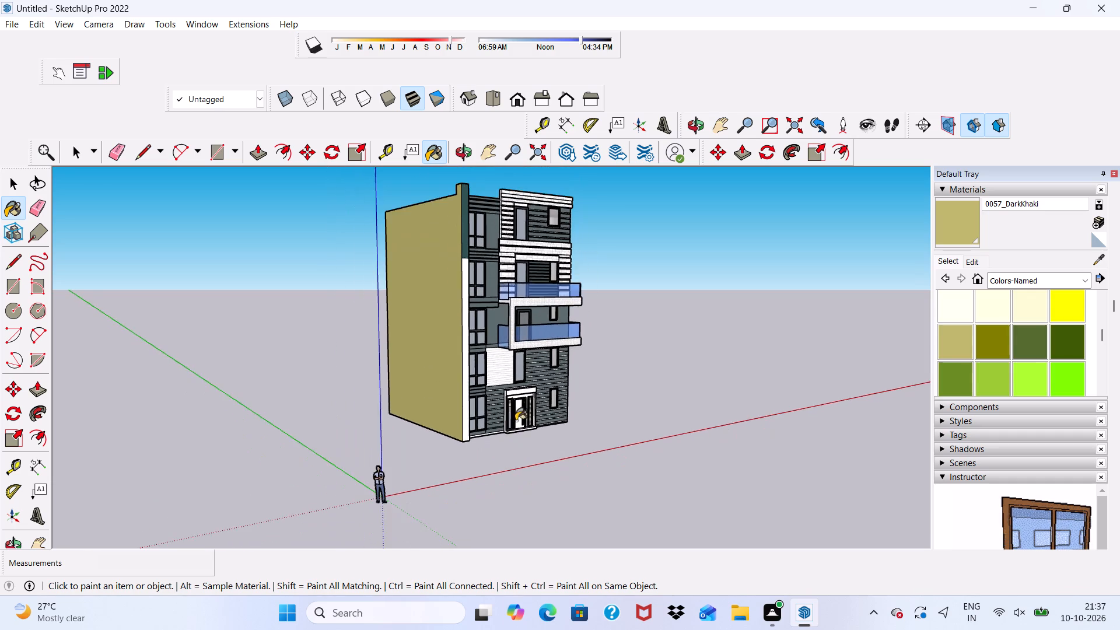
{"action": "middle_click_drag", "start_coordinate": [520, 425], "coordinate": [0, 487]}
{"action": "middle_click_drag", "start_coordinate": [141, 485], "coordinate": [434, 442]}
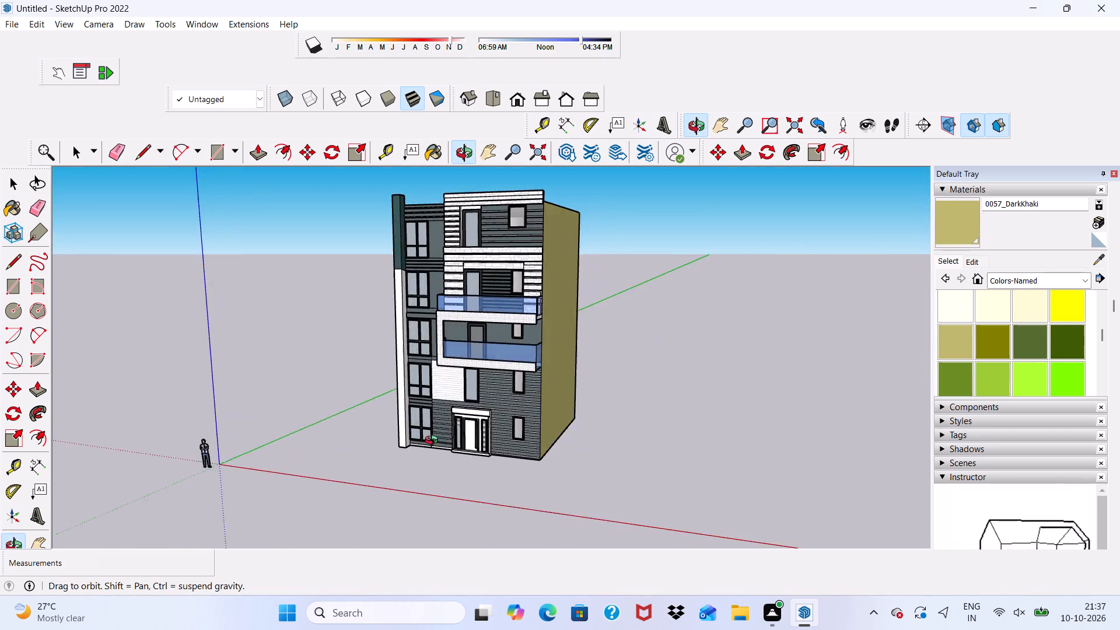
{"action": "middle_click_drag", "start_coordinate": [434, 442], "coordinate": [549, 449]}
{"action": "key", "text": "space"}
{"action": "scroll", "coordinate": [456, 467], "scroll_direction": "up", "scroll_amount": 5}
{"action": "scroll", "coordinate": [447, 464], "scroll_direction": "down", "scroll_amount": 2}
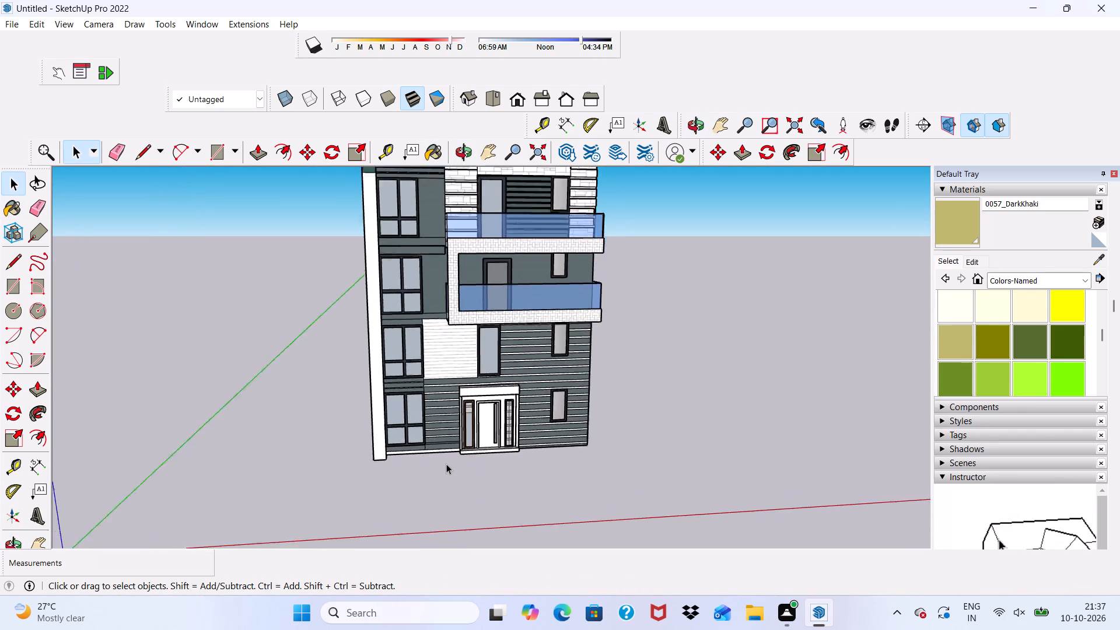
{"action": "scroll", "coordinate": [446, 464], "scroll_direction": "down", "scroll_amount": 3}
{"action": "scroll", "coordinate": [547, 409], "scroll_direction": "up", "scroll_amount": 1}
{"action": "scroll", "coordinate": [475, 362], "scroll_direction": "down", "scroll_amount": 2}
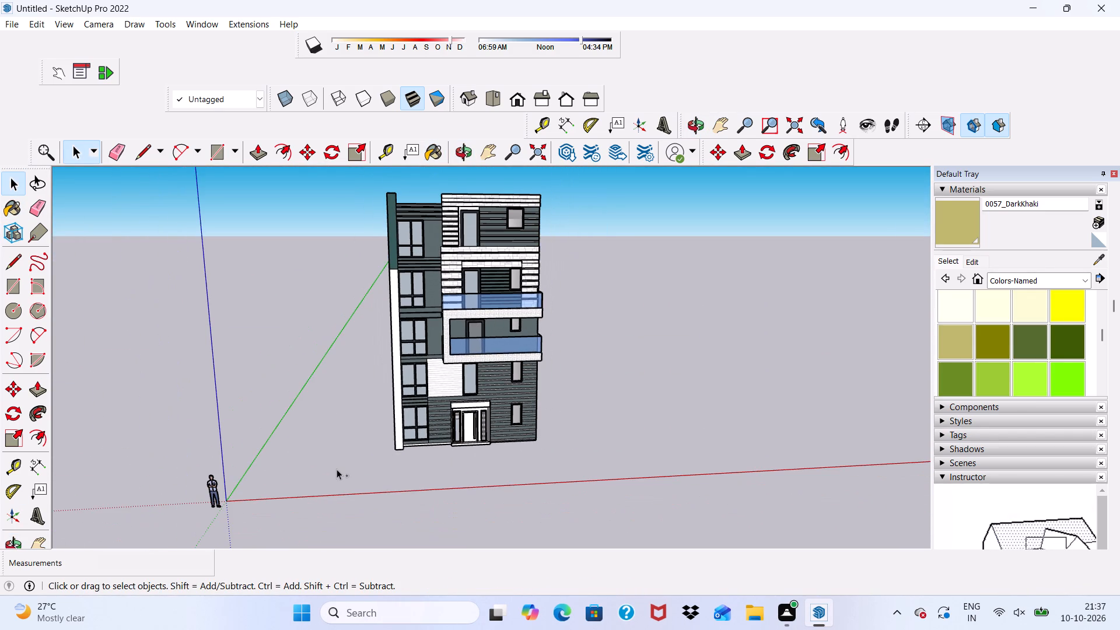
Save the model in the Documents folder as a SketchUp model named 366.
{"action": "key", "text": "ctrl+s"}
{"action": "key", "text": "3"}
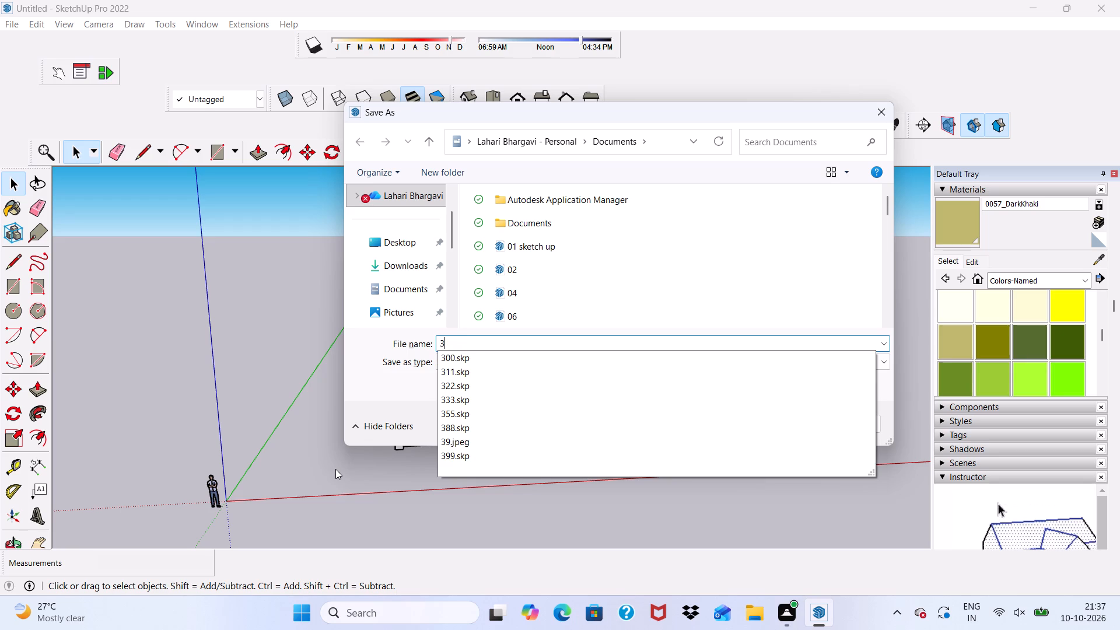
{"action": "left_click", "coordinate": [257, 427]}
{"action": "left_click", "coordinate": [263, 433]}
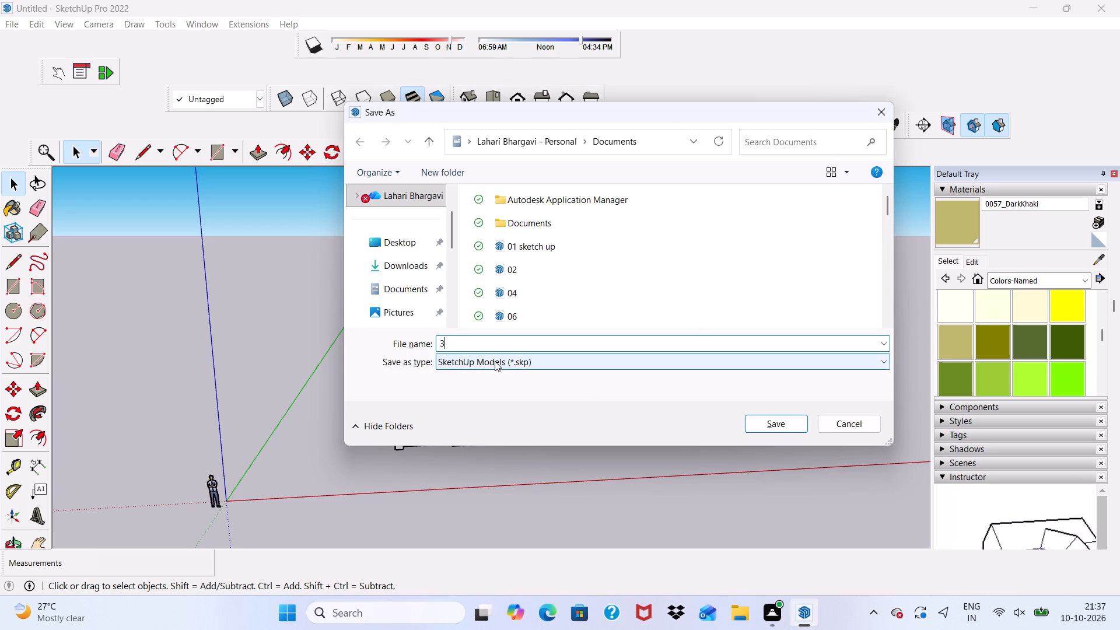
{"action": "type", "text": "99"}
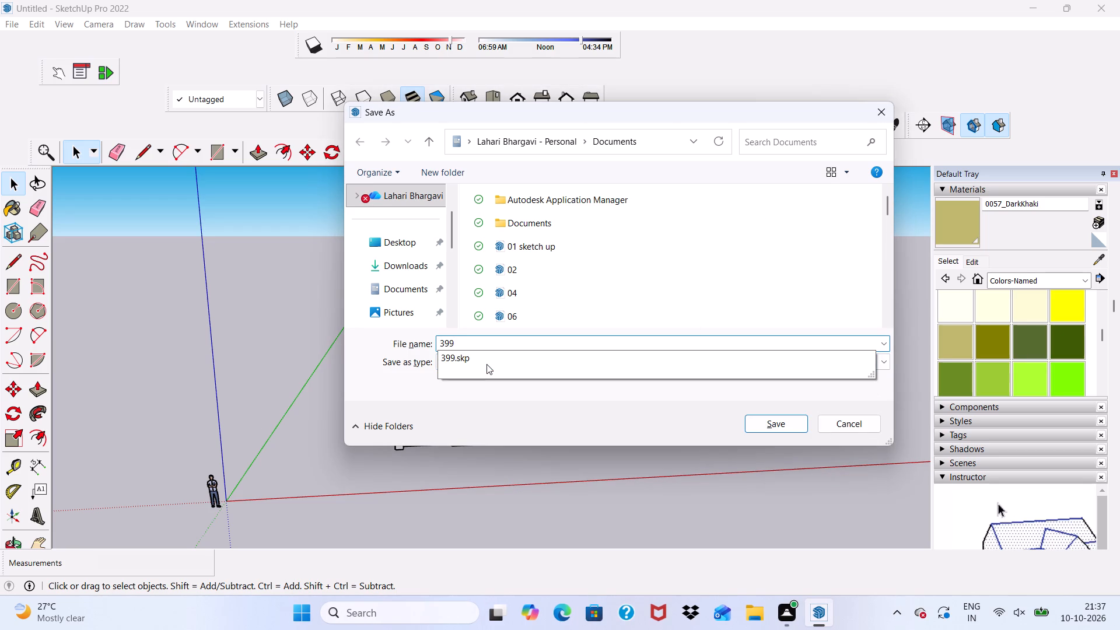
{"action": "key", "text": "BackSpace"}
{"action": "key", "text": "BackSpace"}
{"action": "key", "text": "BackSpace"}
{"action": "key", "text": "BackSpace"}
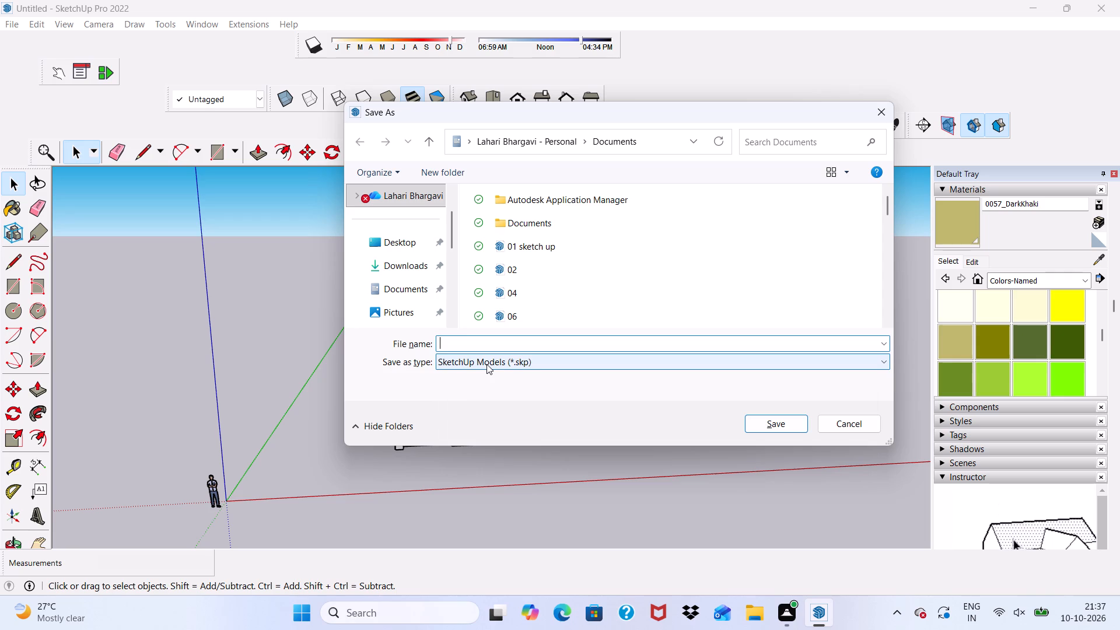
{"action": "type", "text": "3666"}
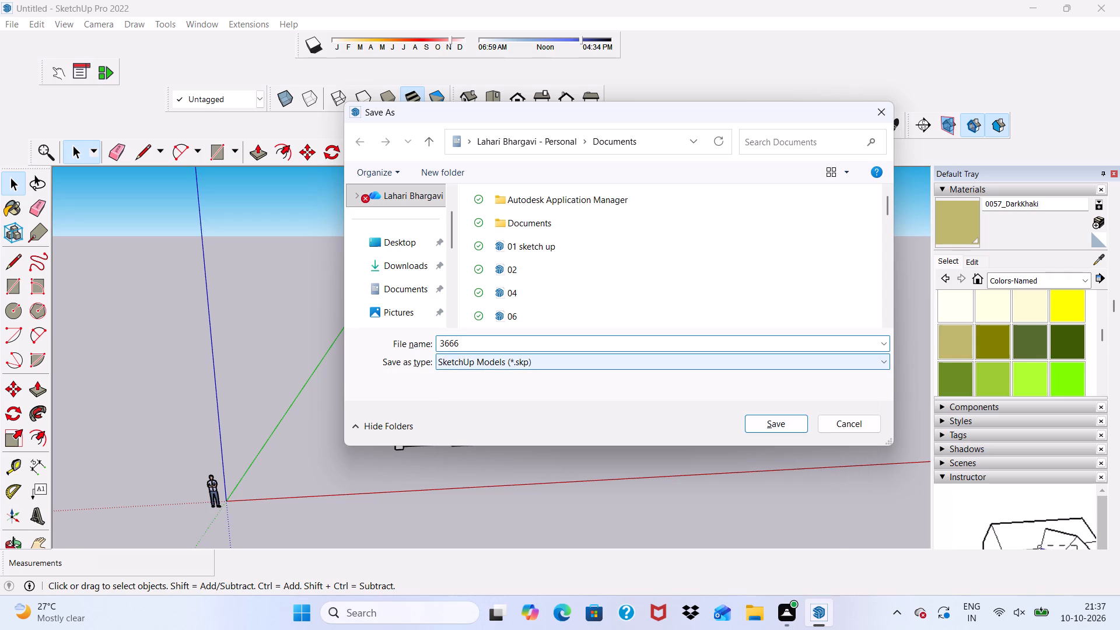
{"action": "key", "text": "BackSpace"}
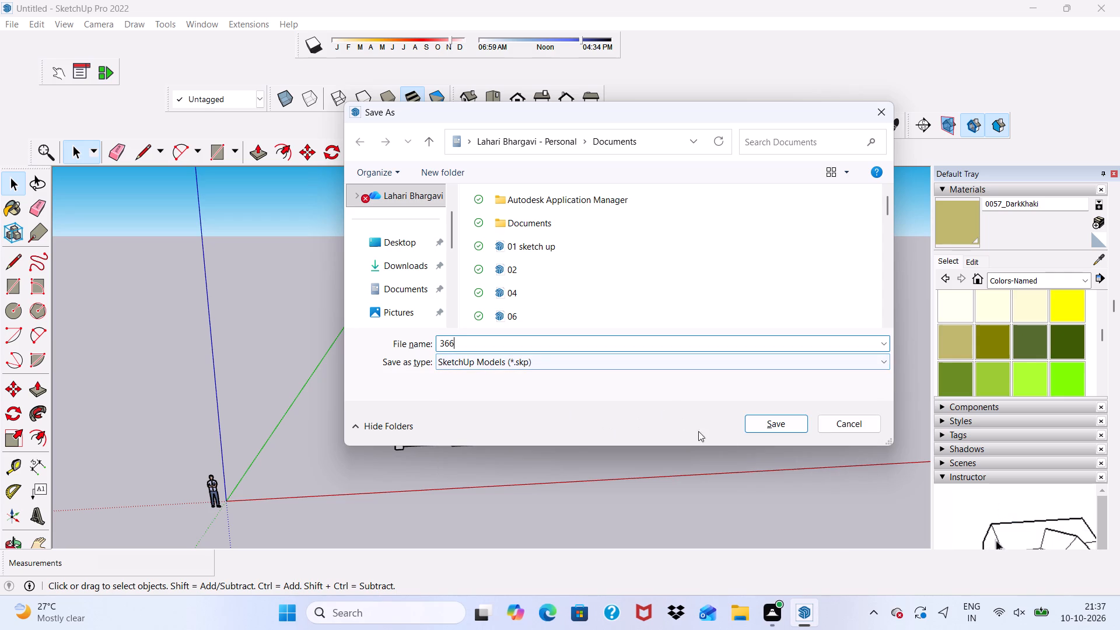
{"action": "double_click", "coordinate": [789, 421]}
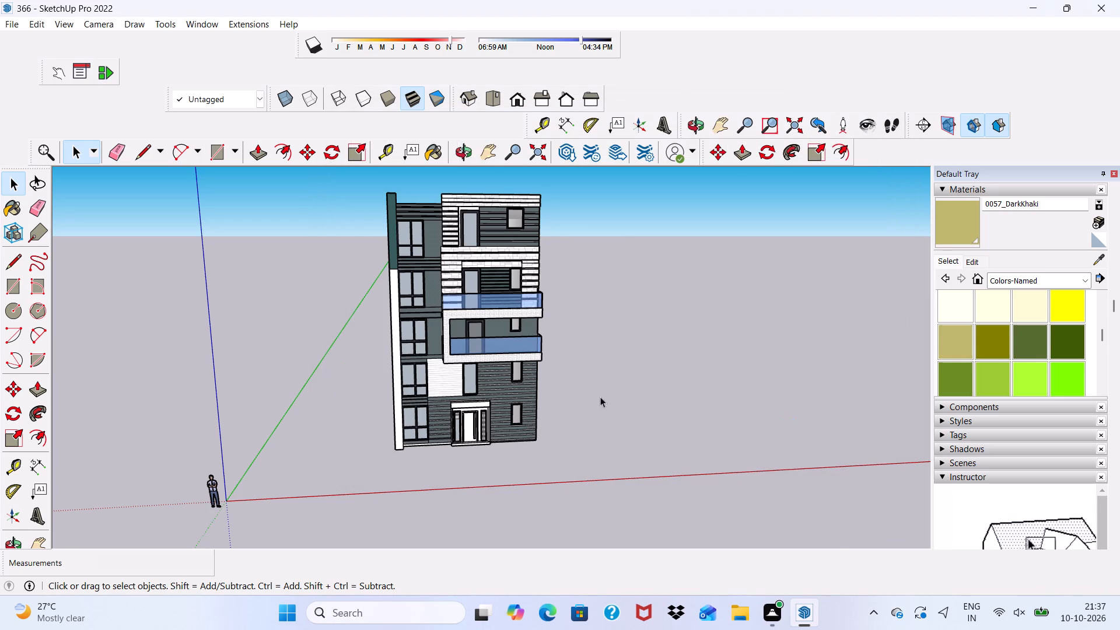
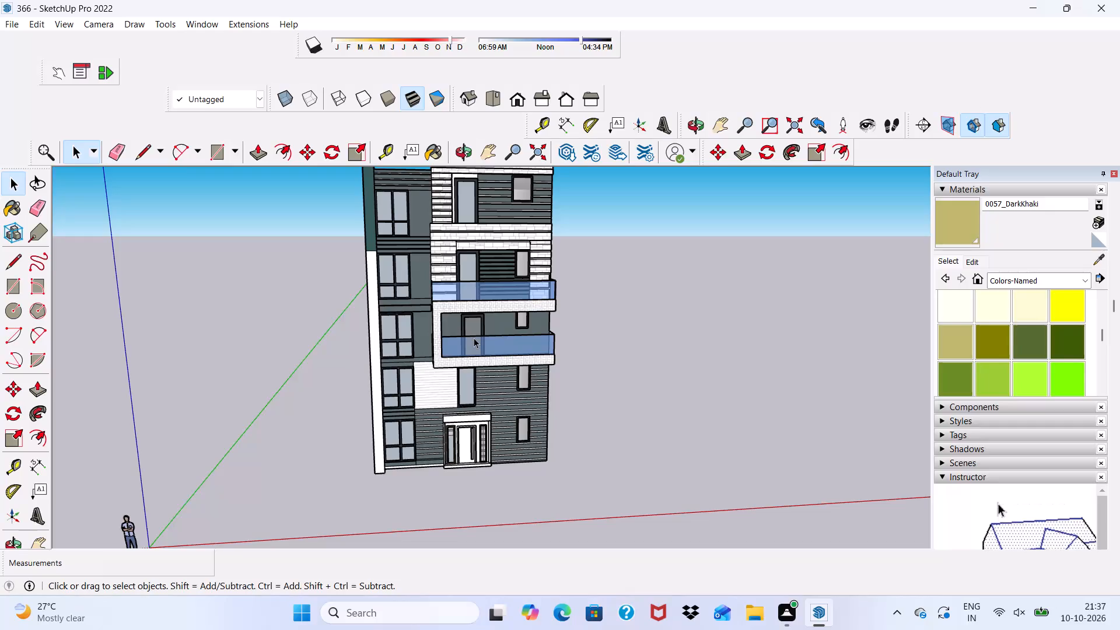
Inspect the finished building from both front corners, examining the balconies, glass railings and front cladding up close.
{"action": "scroll", "coordinate": [444, 409], "scroll_direction": "down", "scroll_amount": 1}
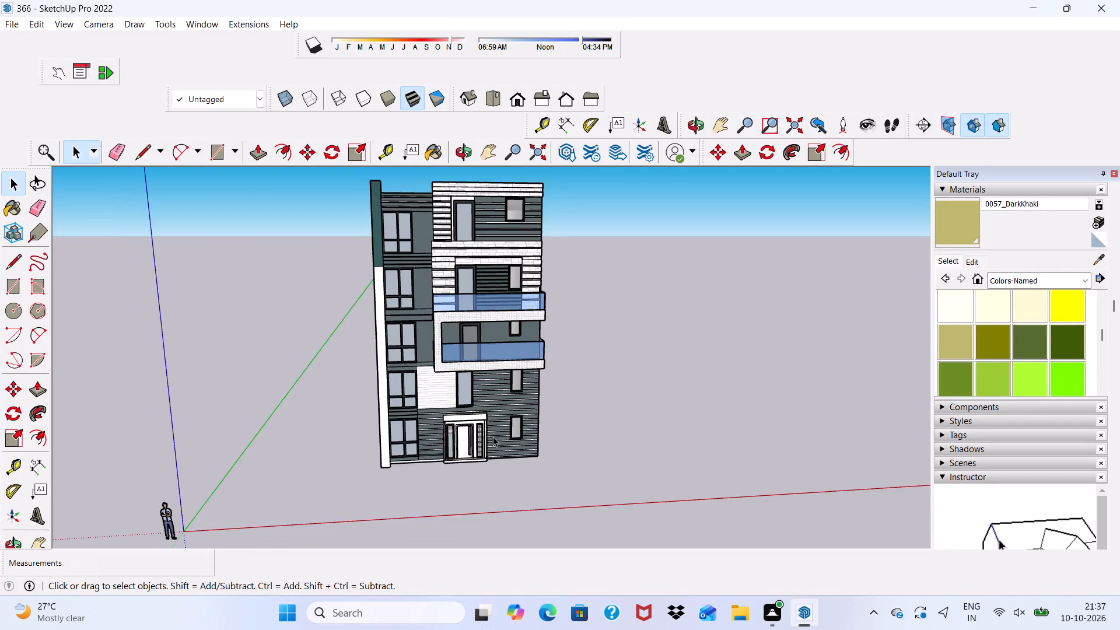
{"action": "scroll", "coordinate": [496, 353], "scroll_direction": "up", "scroll_amount": 1}
{"action": "scroll", "coordinate": [496, 353], "scroll_direction": "down", "scroll_amount": 4}
{"action": "scroll", "coordinate": [509, 366], "scroll_direction": "up", "scroll_amount": 4}
{"action": "scroll", "coordinate": [509, 380], "scroll_direction": "down", "scroll_amount": 3}
{"action": "scroll", "coordinate": [516, 391], "scroll_direction": "up", "scroll_amount": 3}
{"action": "scroll", "coordinate": [526, 404], "scroll_direction": "down", "scroll_amount": 2}
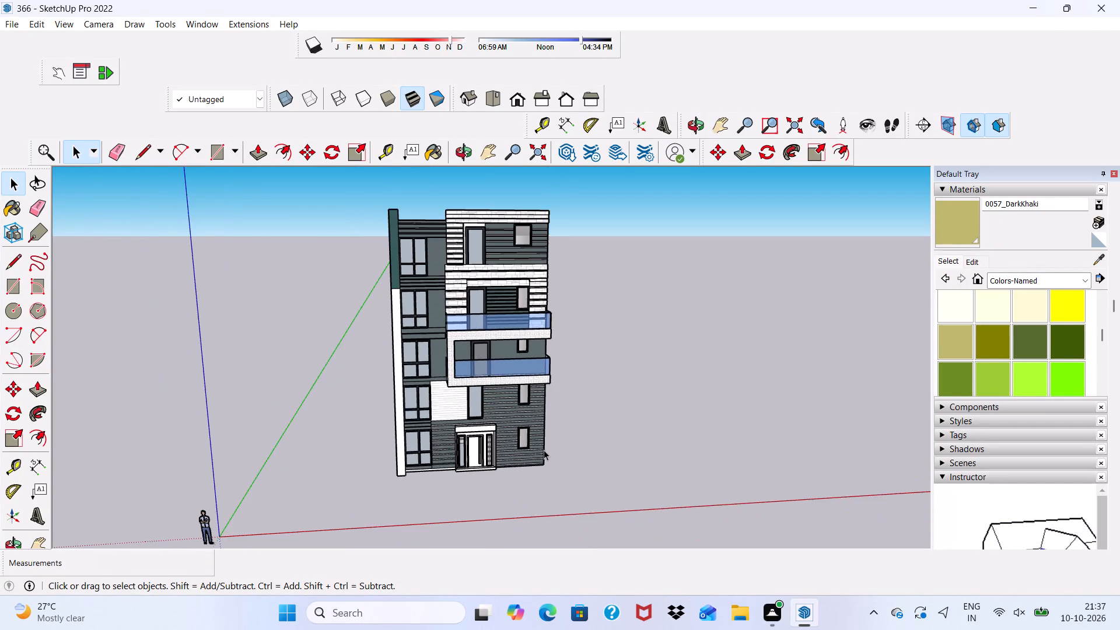
{"action": "middle_click_drag", "start_coordinate": [544, 450], "coordinate": [617, 447]}
{"action": "scroll", "coordinate": [539, 402], "scroll_direction": "up", "scroll_amount": 4}
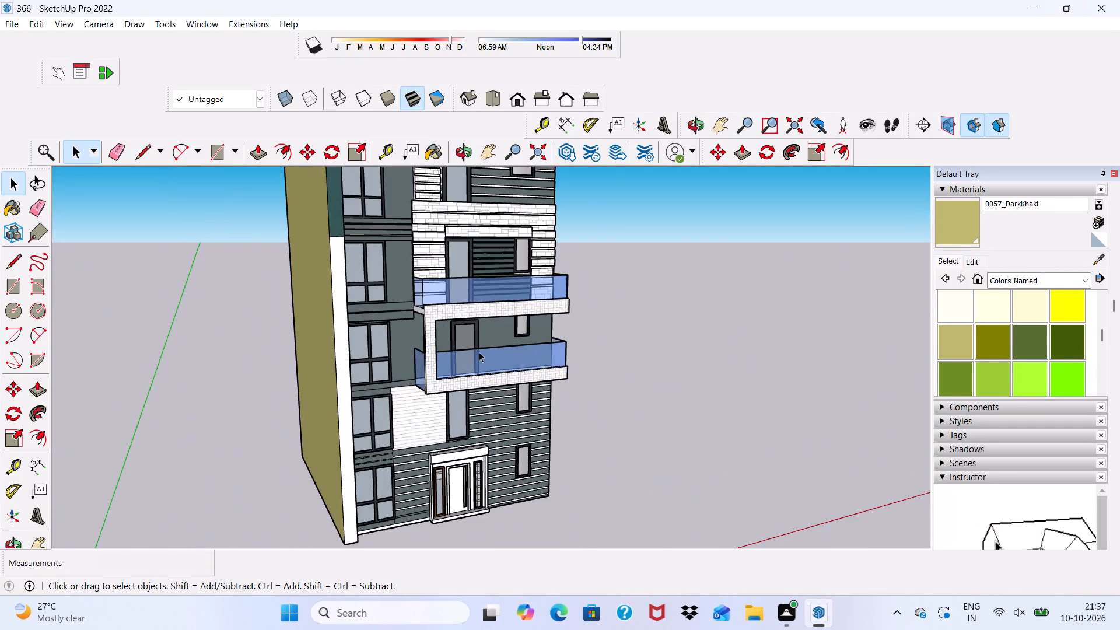
{"action": "scroll", "coordinate": [464, 331], "scroll_direction": "up", "scroll_amount": 16}
{"action": "scroll", "coordinate": [368, 244], "scroll_direction": "down", "scroll_amount": 3}
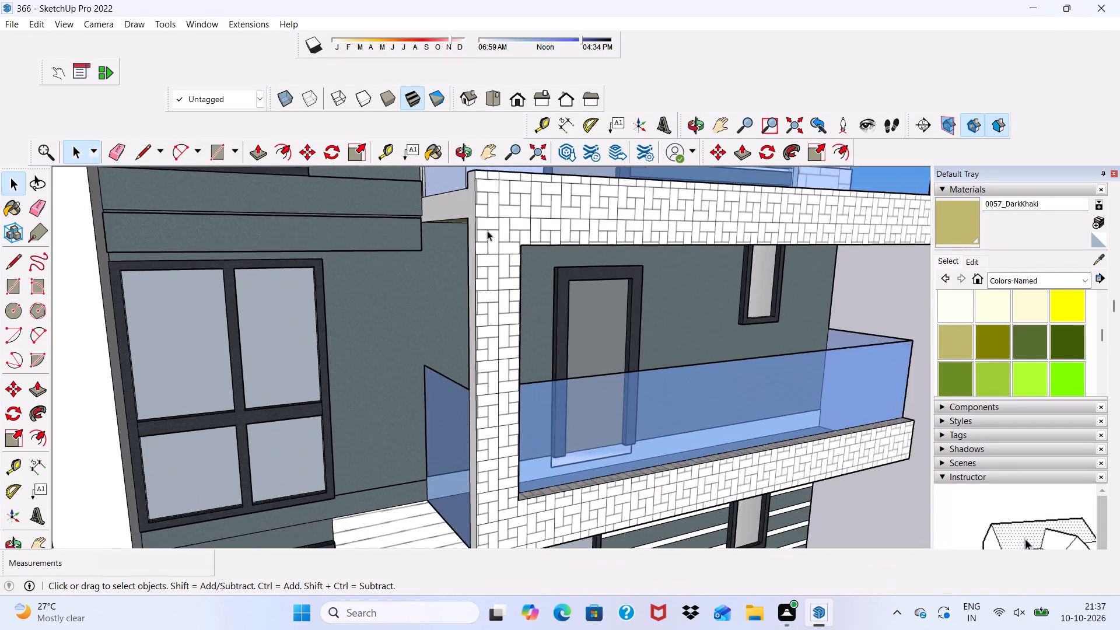
{"action": "scroll", "coordinate": [487, 230], "scroll_direction": "down", "scroll_amount": 1}
{"action": "middle_click_drag", "start_coordinate": [514, 226], "coordinate": [268, 241]}
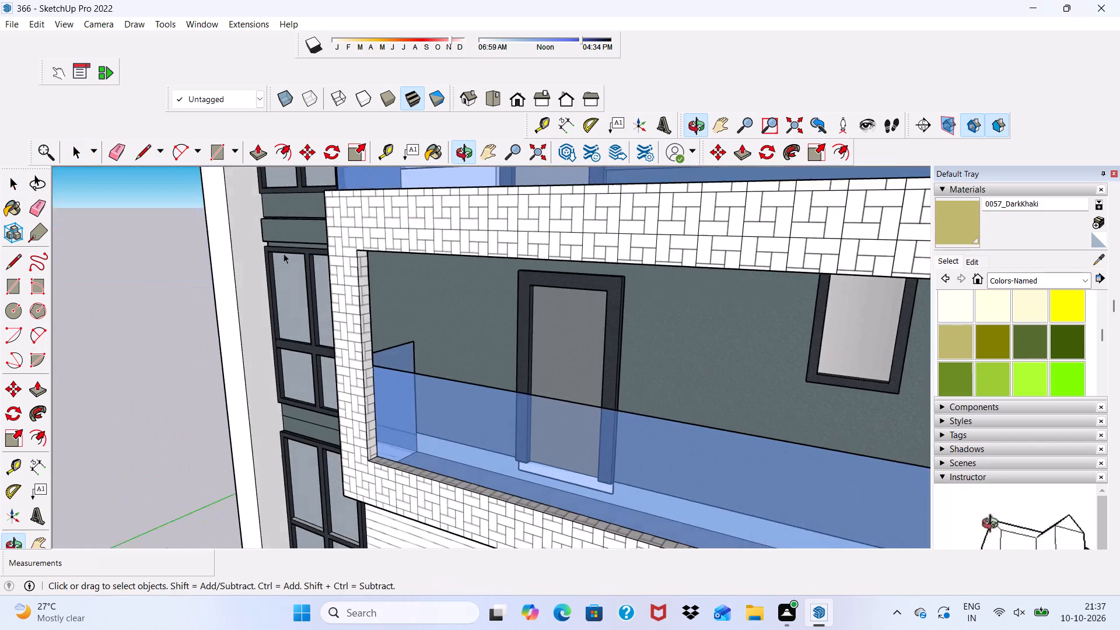
{"action": "scroll", "coordinate": [281, 251], "scroll_direction": "down", "scroll_amount": 9}
{"action": "scroll", "coordinate": [426, 346], "scroll_direction": "up", "scroll_amount": 4}
{"action": "middle_click_drag", "start_coordinate": [400, 425], "coordinate": [401, 425]}
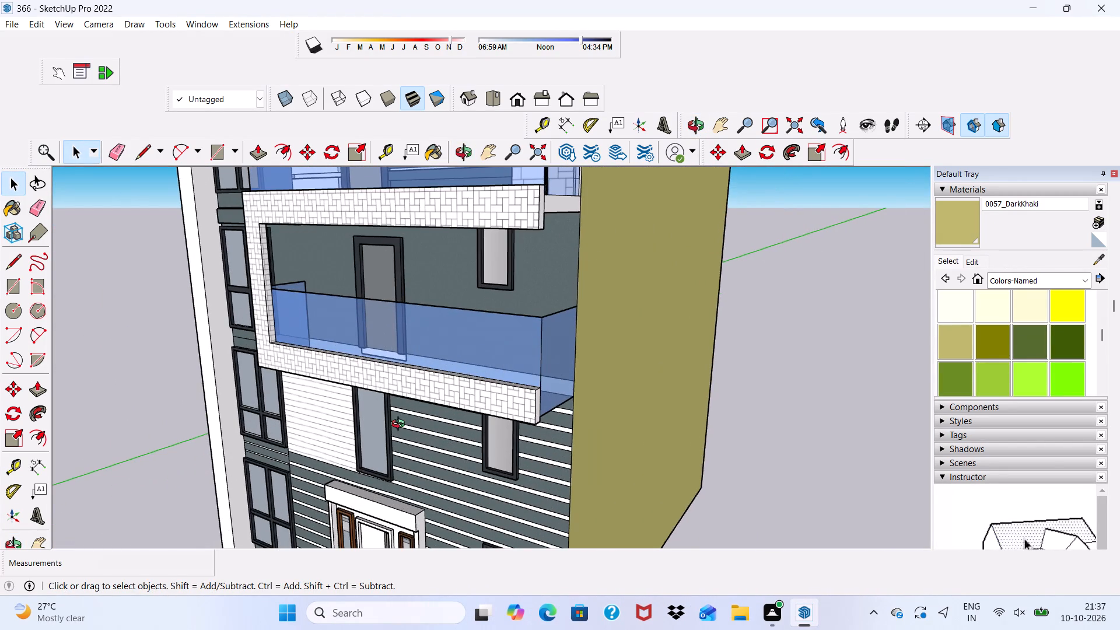
{"action": "middle_click_drag", "start_coordinate": [401, 425], "coordinate": [391, 437]}
{"action": "scroll", "coordinate": [514, 341], "scroll_direction": "up", "scroll_amount": 2}
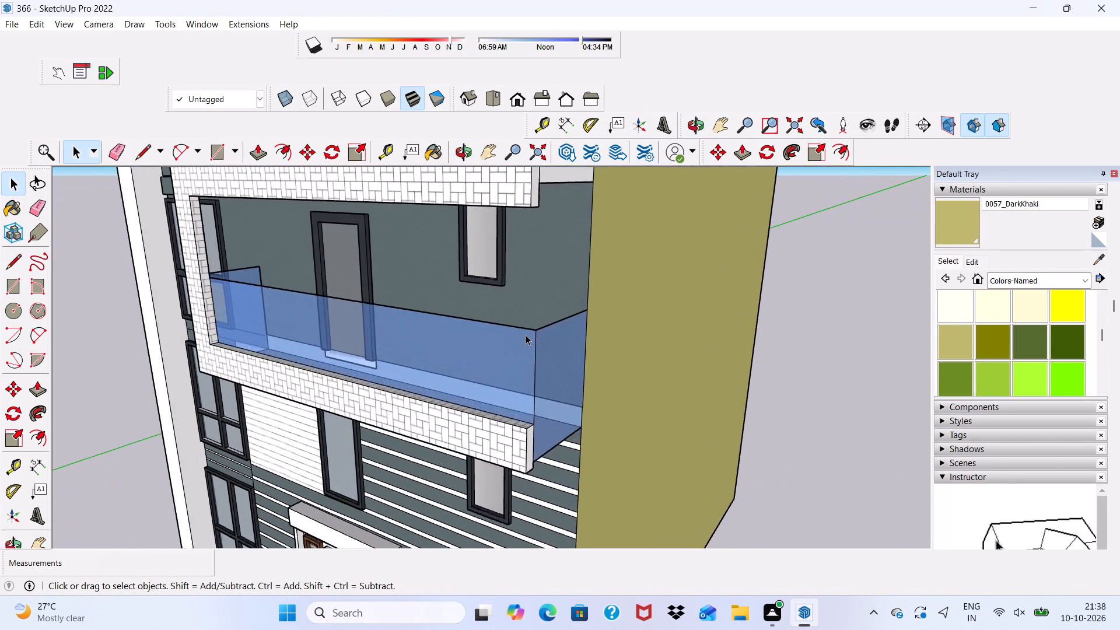
{"action": "scroll", "coordinate": [526, 335], "scroll_direction": "up", "scroll_amount": 2}
{"action": "scroll", "coordinate": [488, 317], "scroll_direction": "down", "scroll_amount": 5}
{"action": "middle_click_drag", "start_coordinate": [360, 398], "coordinate": [447, 341]}
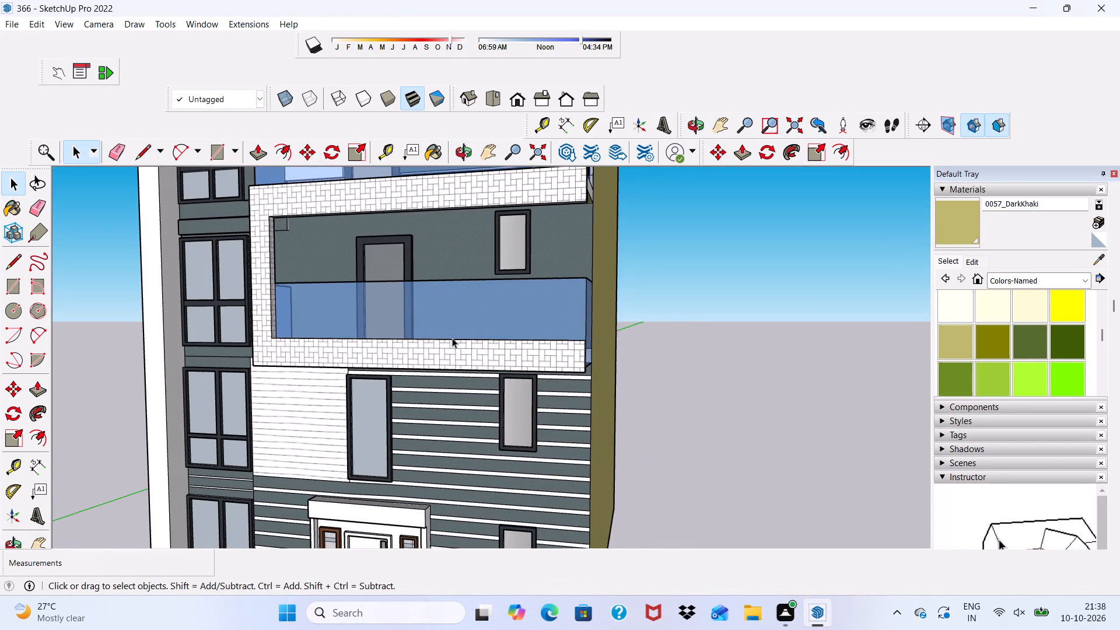
{"action": "scroll", "coordinate": [452, 338], "scroll_direction": "down", "scroll_amount": 3}
{"action": "scroll", "coordinate": [383, 312], "scroll_direction": "down", "scroll_amount": 4}
{"action": "scroll", "coordinate": [282, 491], "scroll_direction": "up", "scroll_amount": 1}
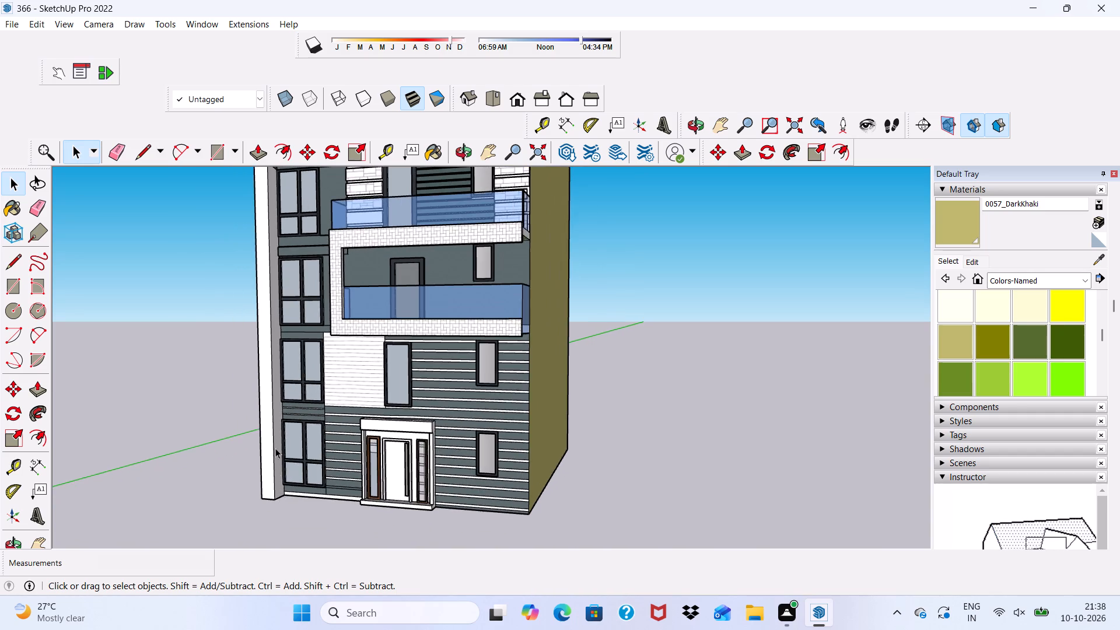
Export a front view of the whole building as a JPEG 2D graphic named 366 pdf in the Documents folder.
{"action": "scroll", "coordinate": [278, 438], "scroll_direction": "down", "scroll_amount": 4}
{"action": "middle_click_drag", "start_coordinate": [308, 430], "coordinate": [417, 435]}
{"action": "scroll", "coordinate": [367, 363], "scroll_direction": "up", "scroll_amount": 2}
{"action": "scroll", "coordinate": [360, 360], "scroll_direction": "down", "scroll_amount": 4}
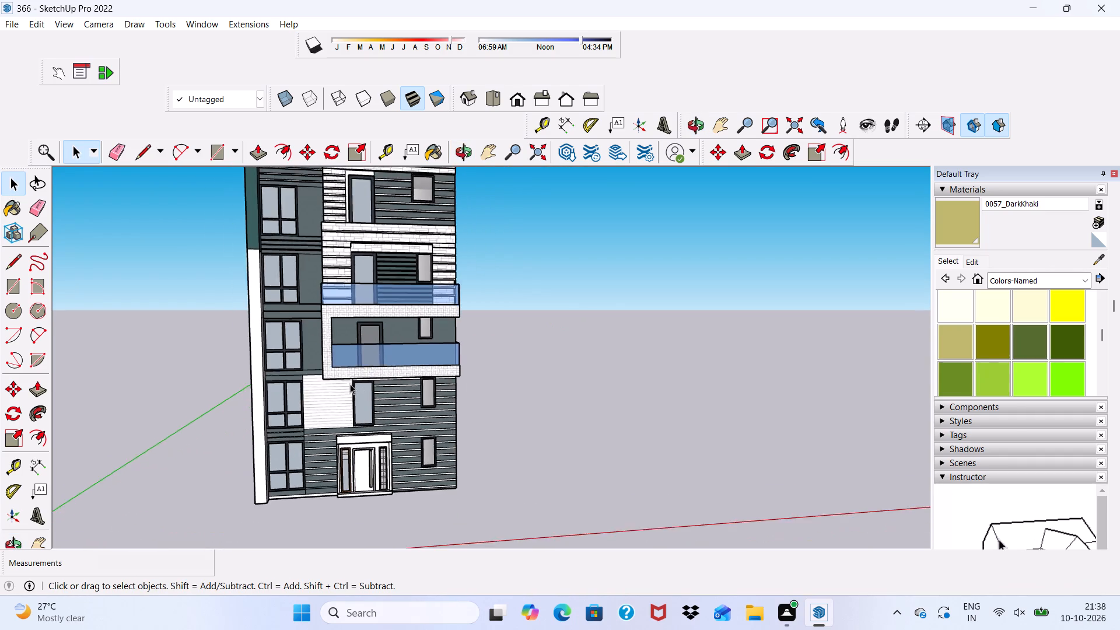
{"action": "scroll", "coordinate": [350, 384], "scroll_direction": "down", "scroll_amount": 1}
{"action": "left_click", "coordinate": [9, 26]}
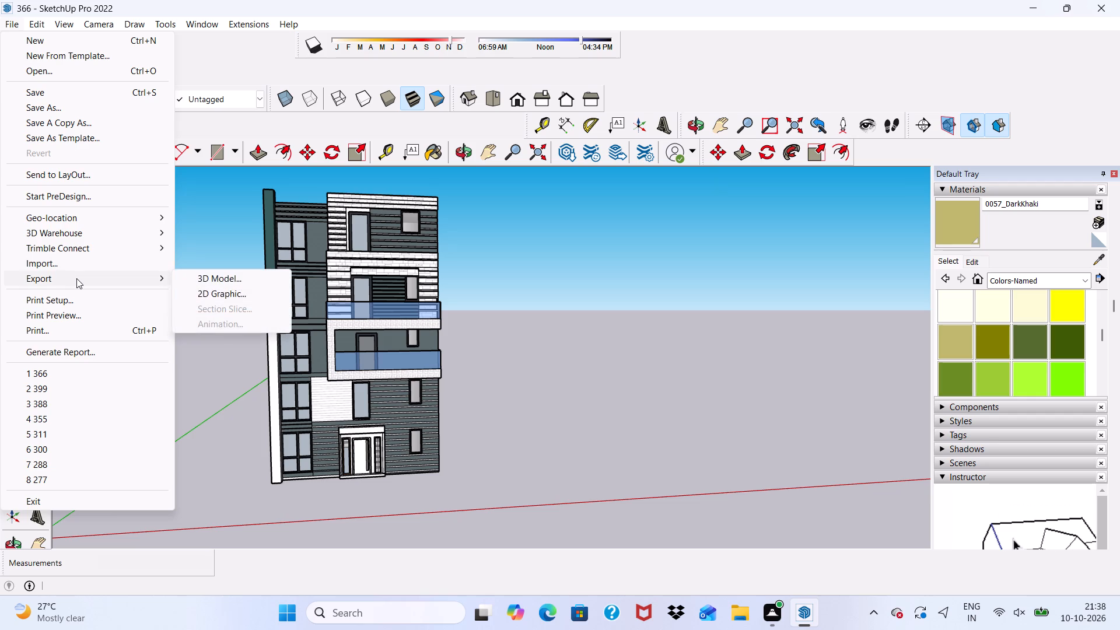
{"action": "left_click", "coordinate": [76, 278]}
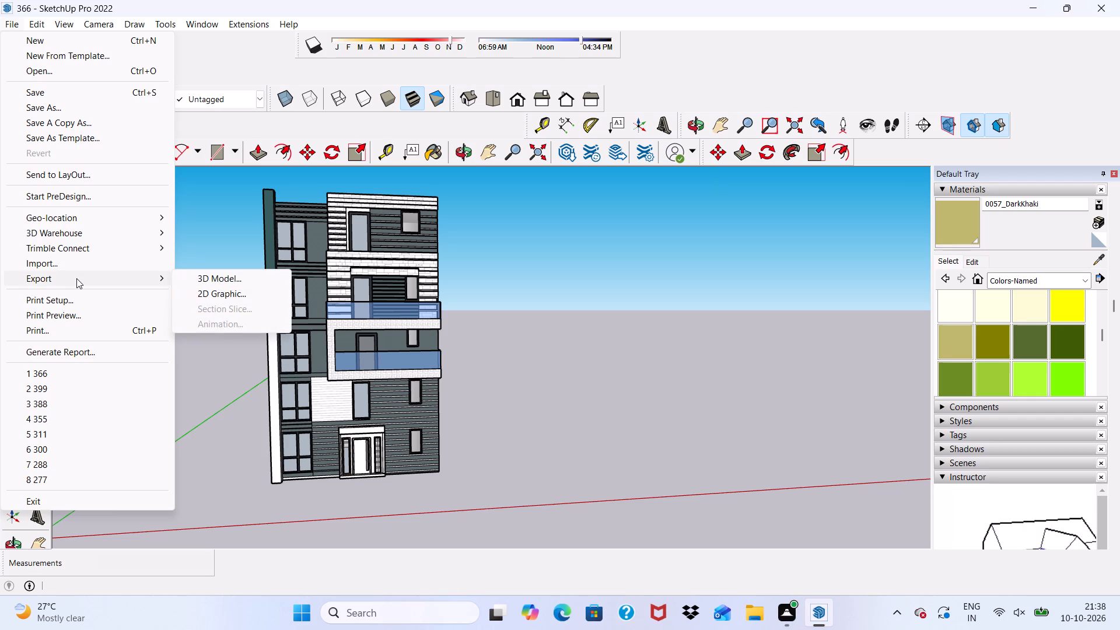
{"action": "left_click", "coordinate": [218, 297]}
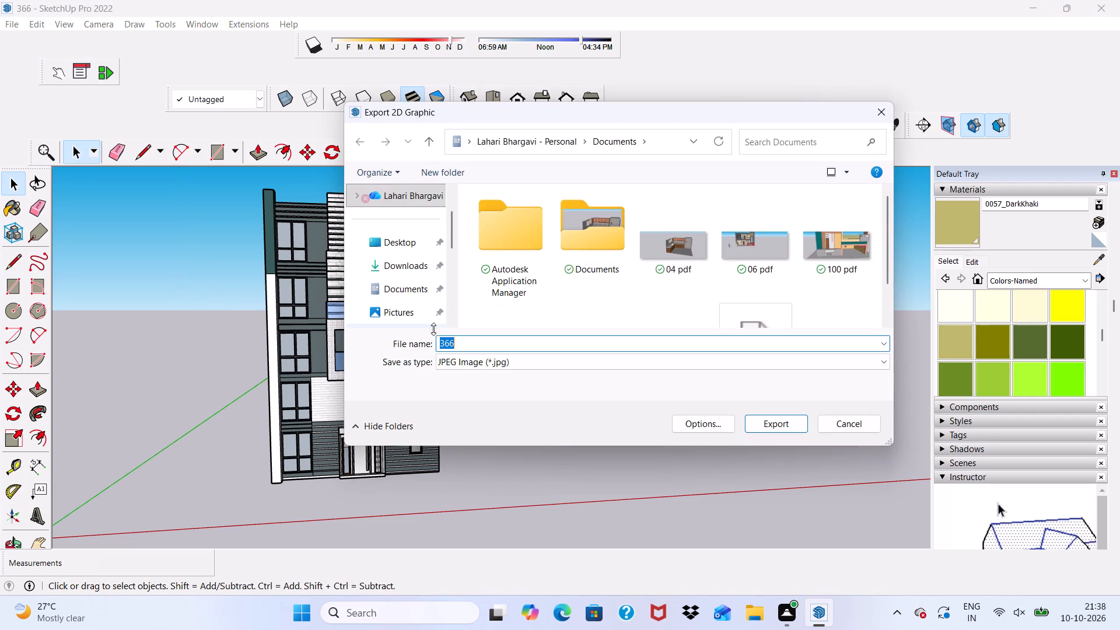
{"action": "left_click", "coordinate": [469, 340]}
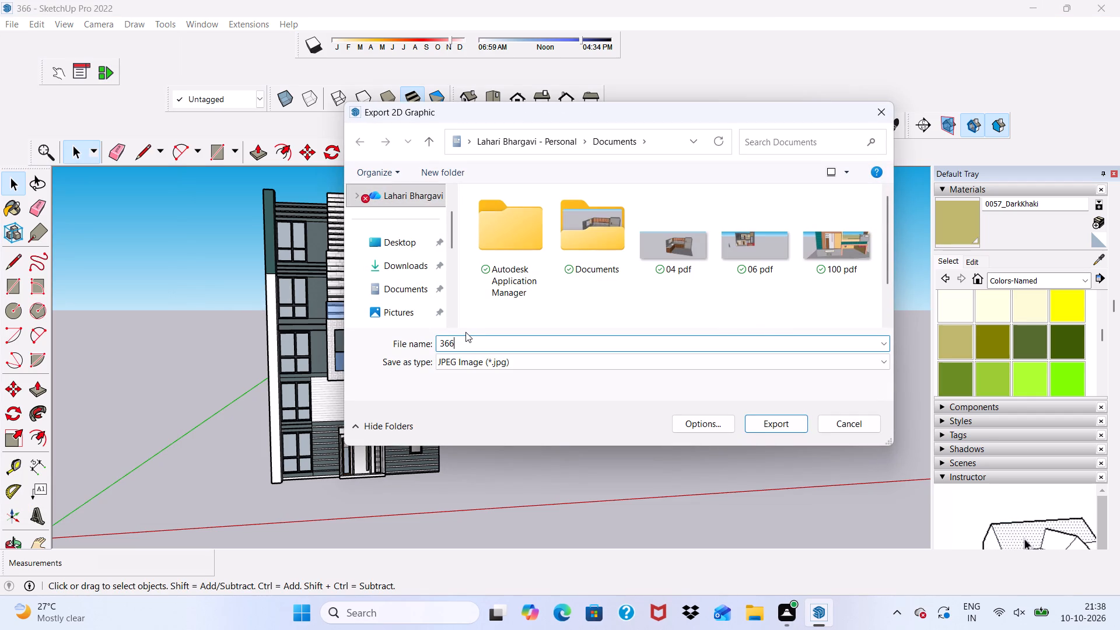
{"action": "key", "text": "space"}
{"action": "type", "text": "pdf"}
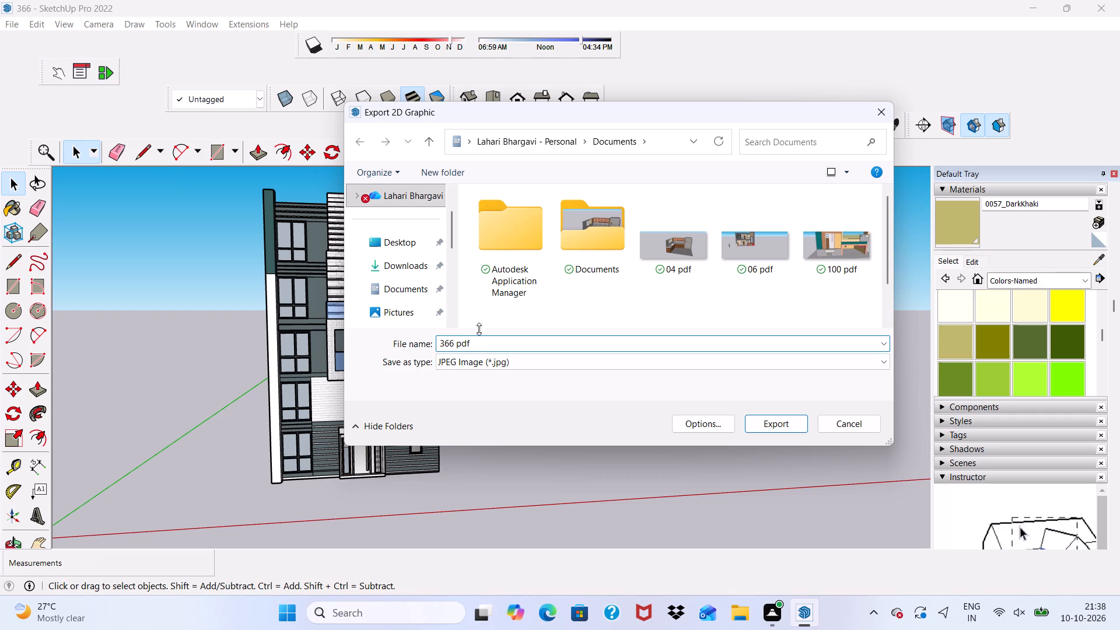
{"action": "left_click", "coordinate": [775, 424]}
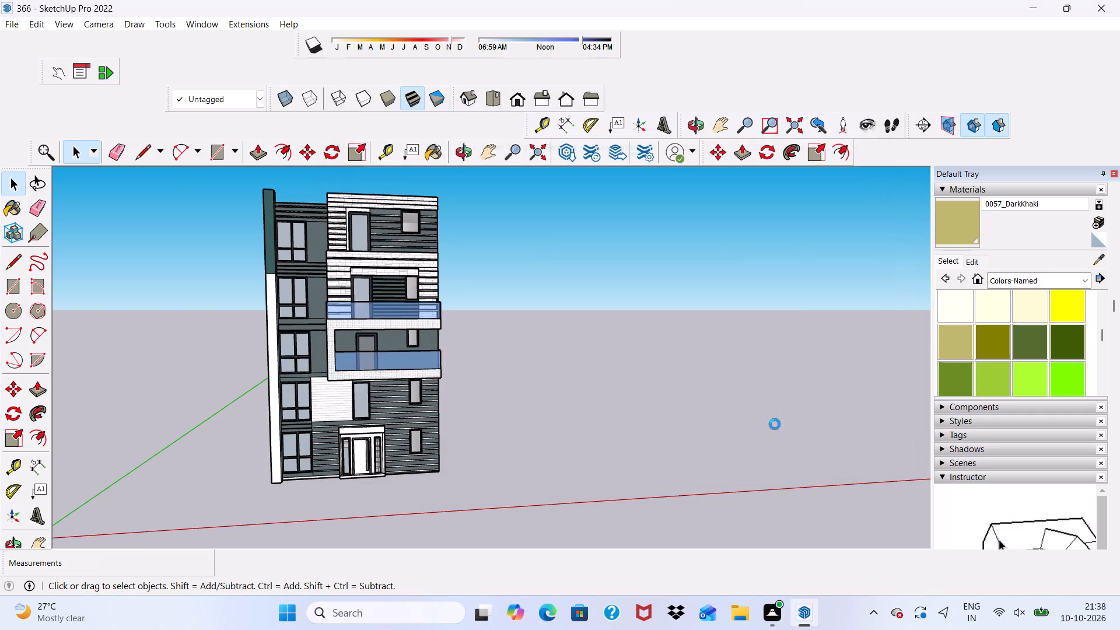
Review the building's front façade and the adjoining khaki side wall up close and from a distance.
{"action": "scroll", "coordinate": [414, 330], "scroll_direction": "up", "scroll_amount": 3}
{"action": "scroll", "coordinate": [307, 311], "scroll_direction": "down", "scroll_amount": 4}
{"action": "scroll", "coordinate": [356, 387], "scroll_direction": "up", "scroll_amount": 4}
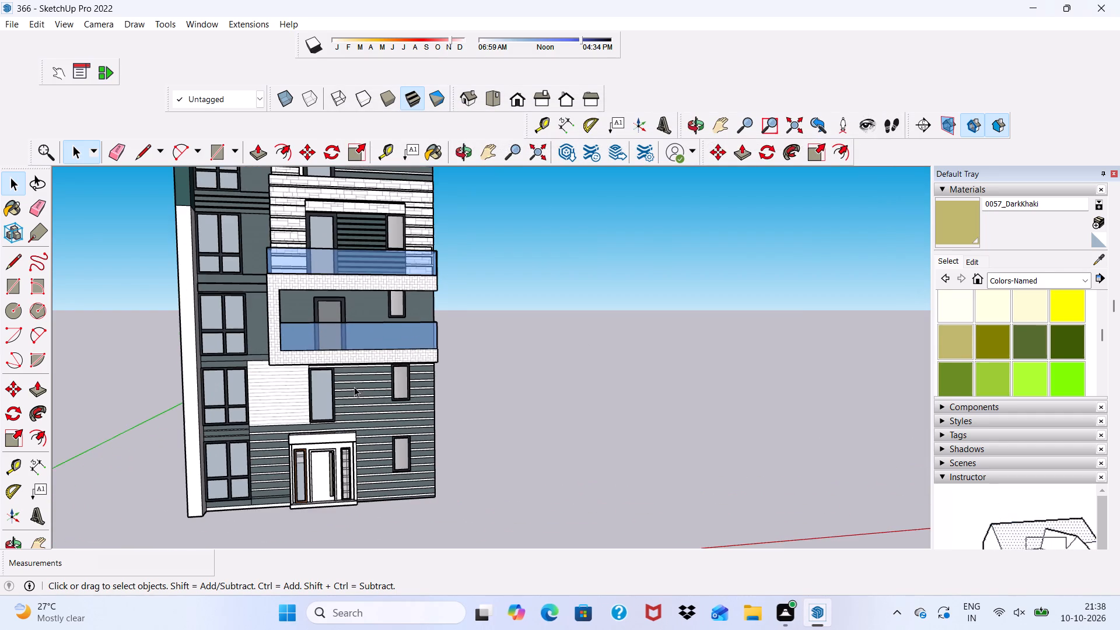
{"action": "middle_click_drag", "start_coordinate": [333, 408], "coordinate": [237, 419]}
{"action": "scroll", "coordinate": [300, 376], "scroll_direction": "down", "scroll_amount": 2}
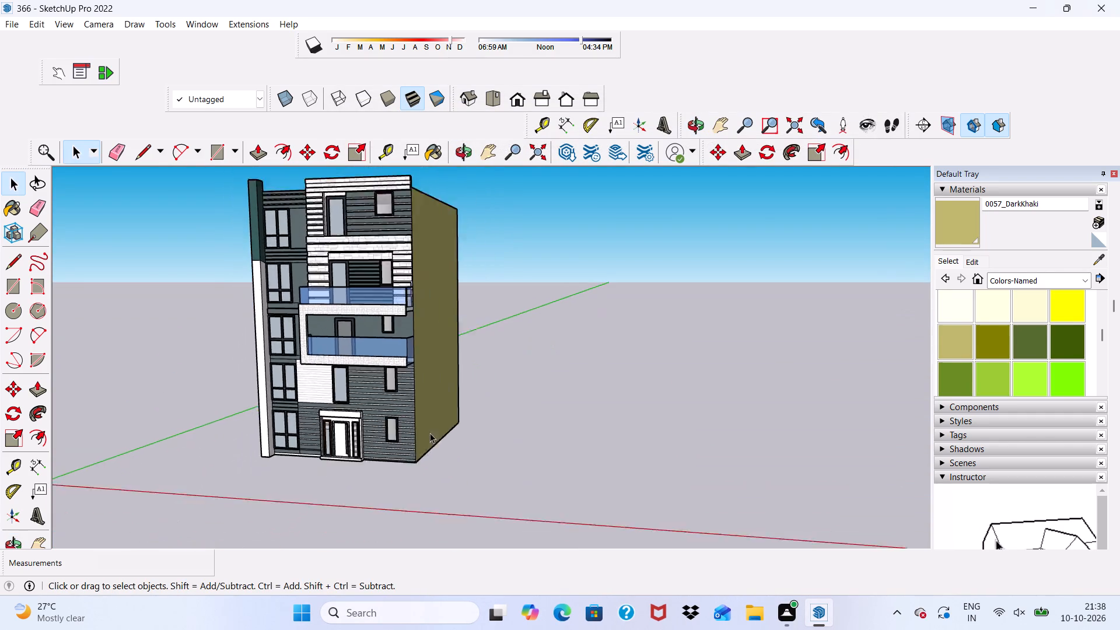
{"action": "scroll", "coordinate": [430, 433], "scroll_direction": "down", "scroll_amount": 3}
{"action": "scroll", "coordinate": [390, 366], "scroll_direction": "down", "scroll_amount": 3}
{"action": "scroll", "coordinate": [246, 433], "scroll_direction": "up", "scroll_amount": 4}
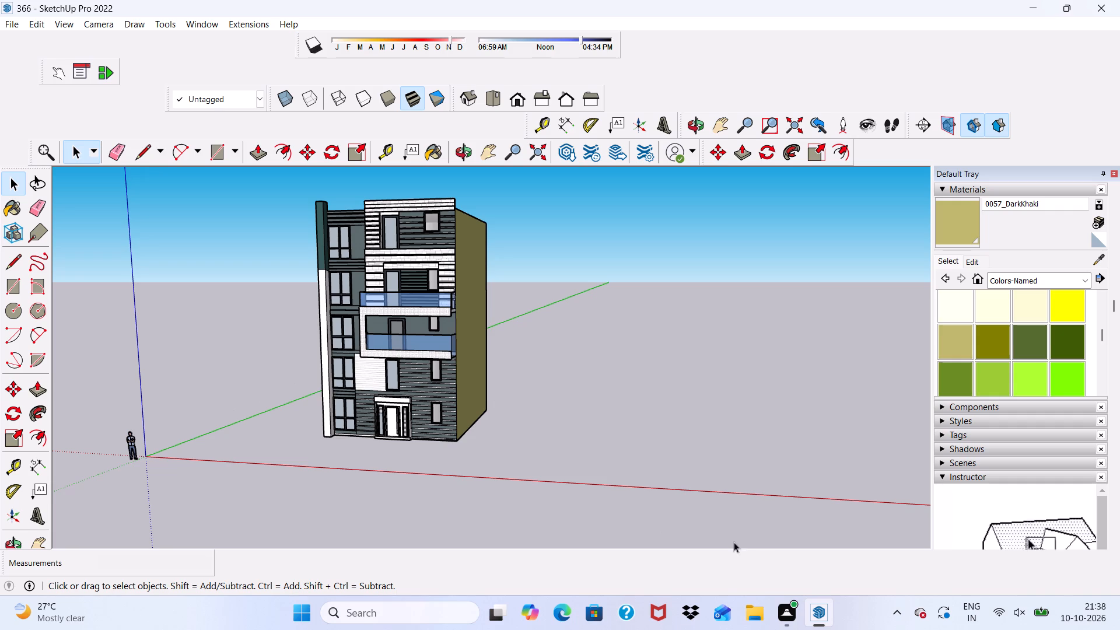